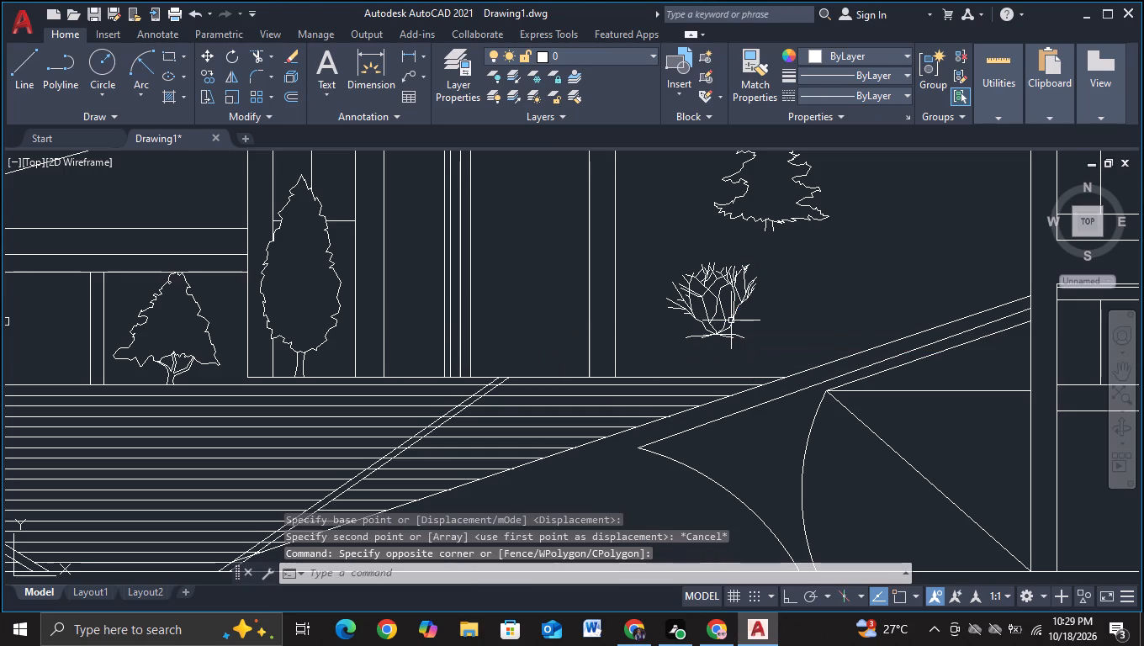
Scale the bare-branched shrub down to about half its size.
{"action": "left_click", "coordinate": [741, 304]}
{"action": "key", "text": "s"}
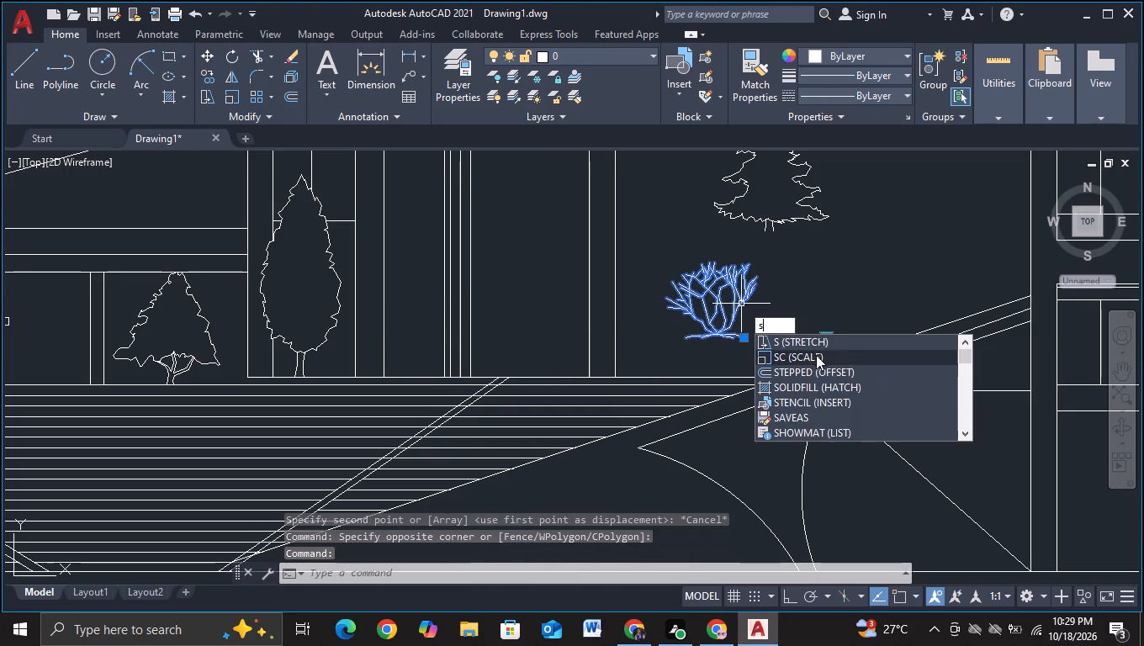
{"action": "left_click", "coordinate": [815, 354]}
{"action": "left_click", "coordinate": [740, 316]}
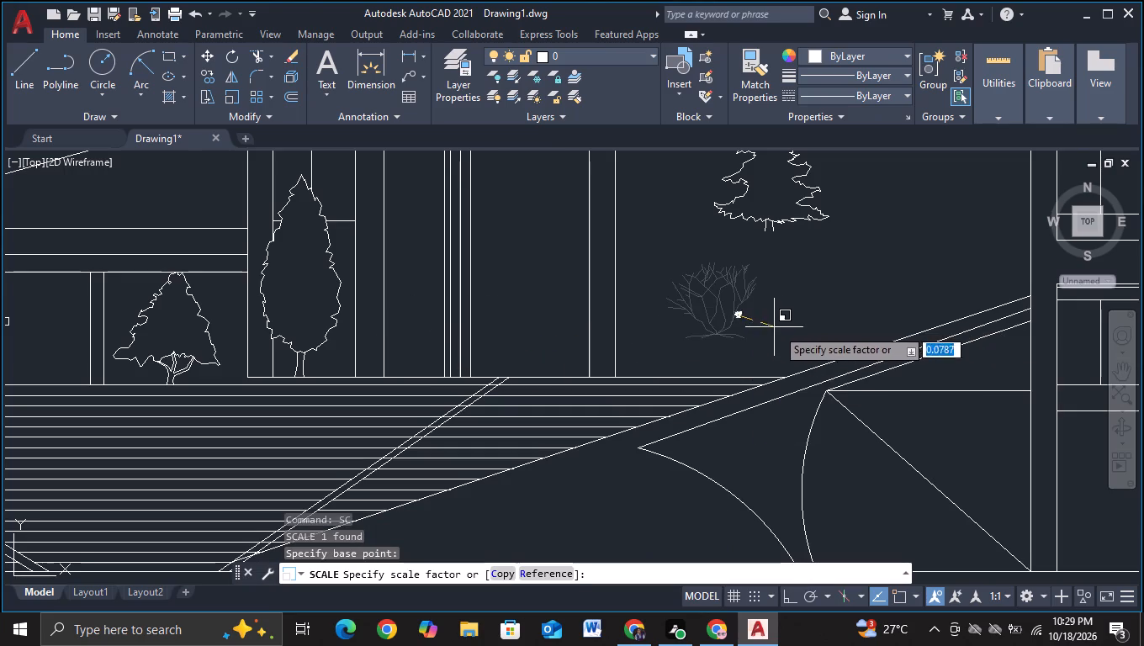
{"action": "left_click", "coordinate": [951, 224]}
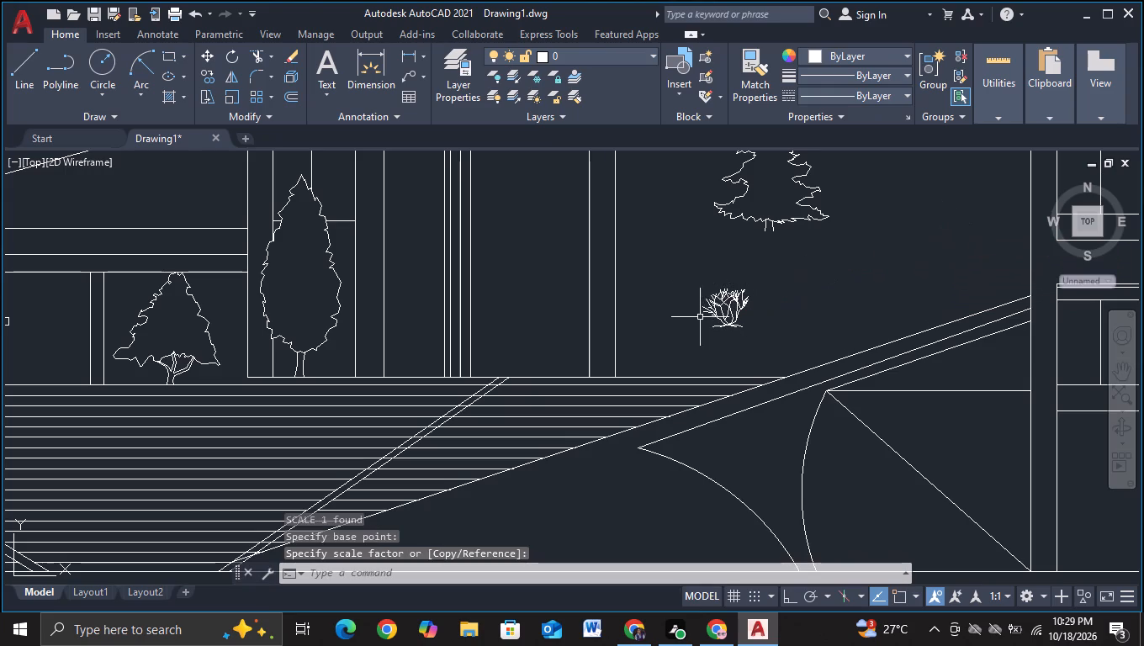
Copy the reduced shrub onto the ground line beside the tall tree, at the first vertical wall line.
{"action": "left_click", "coordinate": [728, 318]}
{"action": "key", "text": "c"}
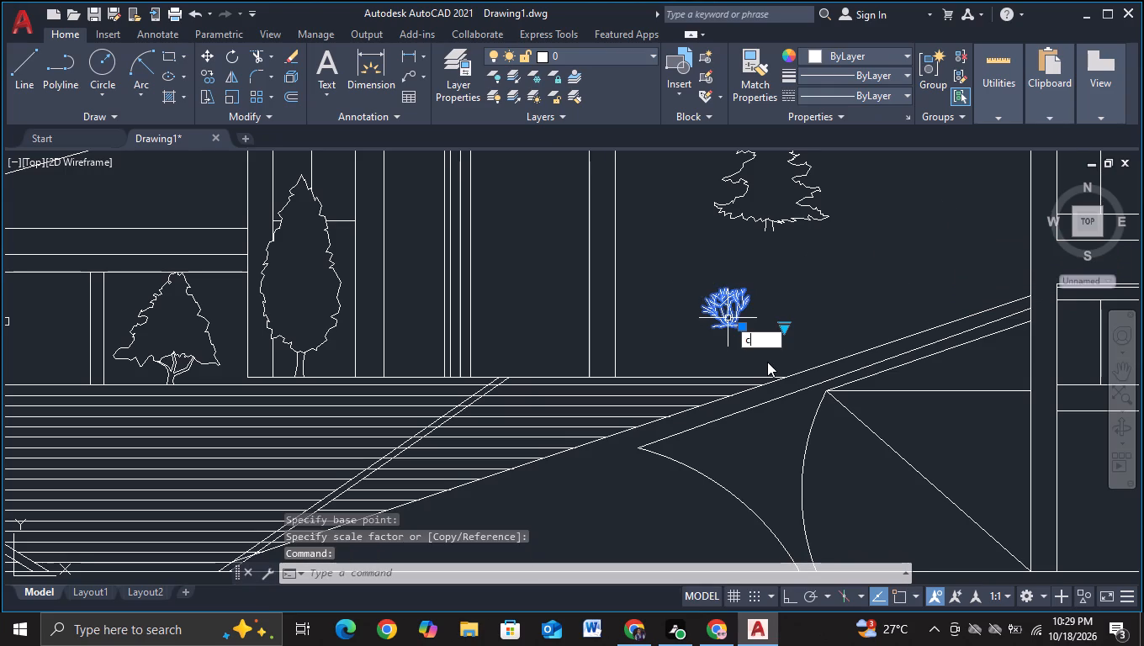
{"action": "left_click", "coordinate": [769, 373]}
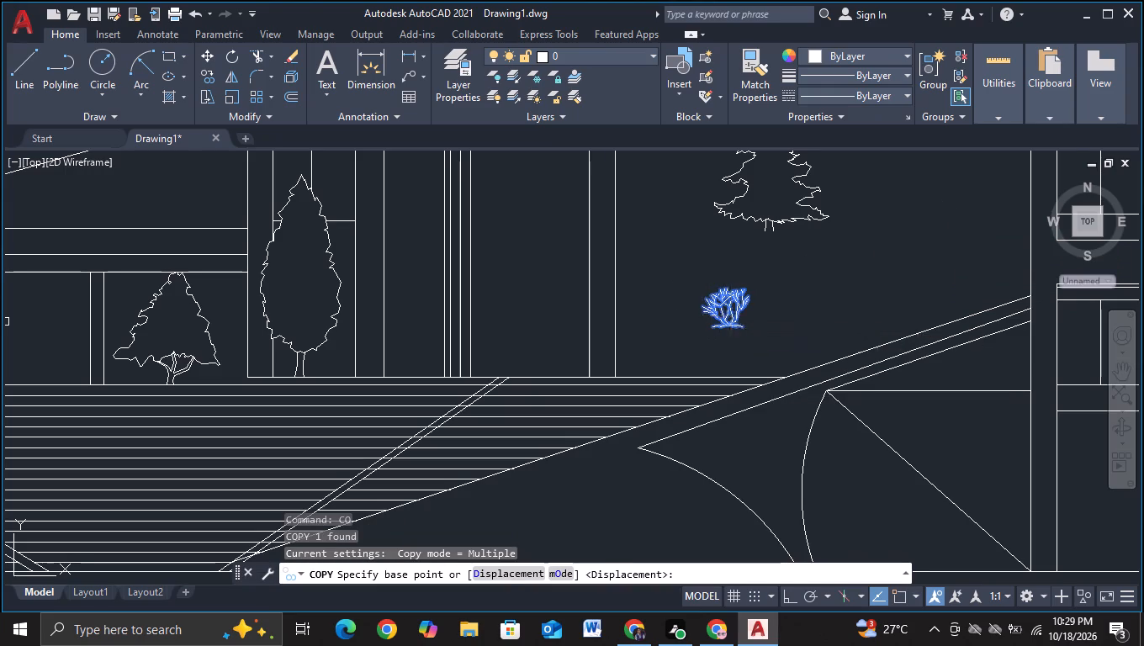
{"action": "left_click", "coordinate": [731, 315]}
{"action": "scroll", "coordinate": [412, 359], "scroll_direction": "up", "scroll_amount": 1}
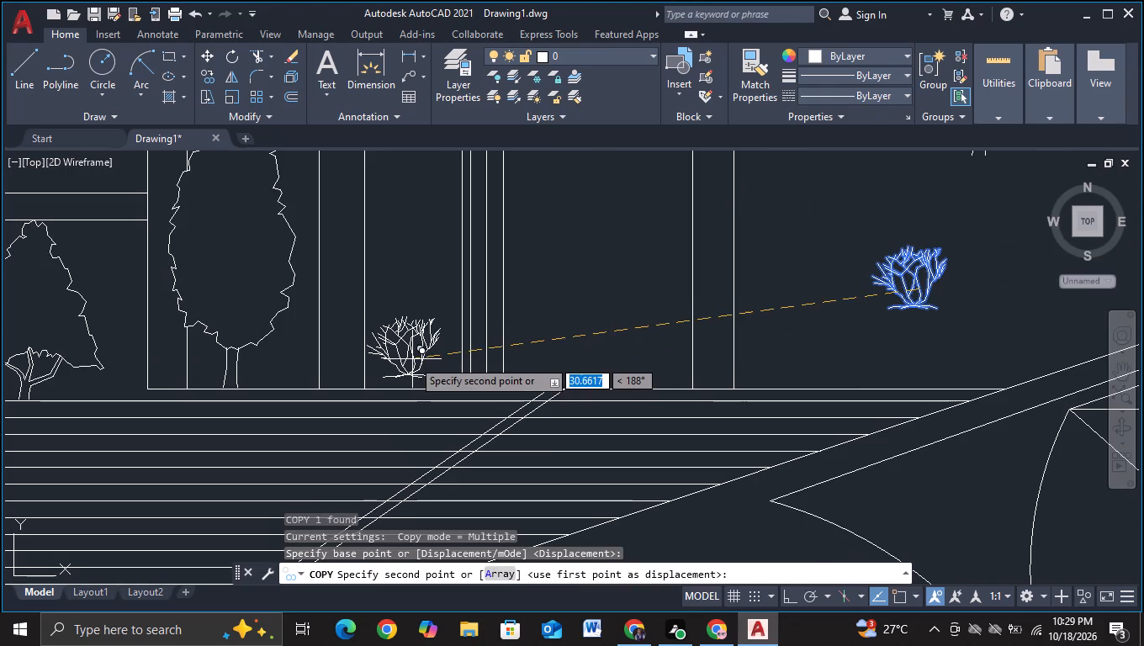
{"action": "left_click", "coordinate": [398, 368]}
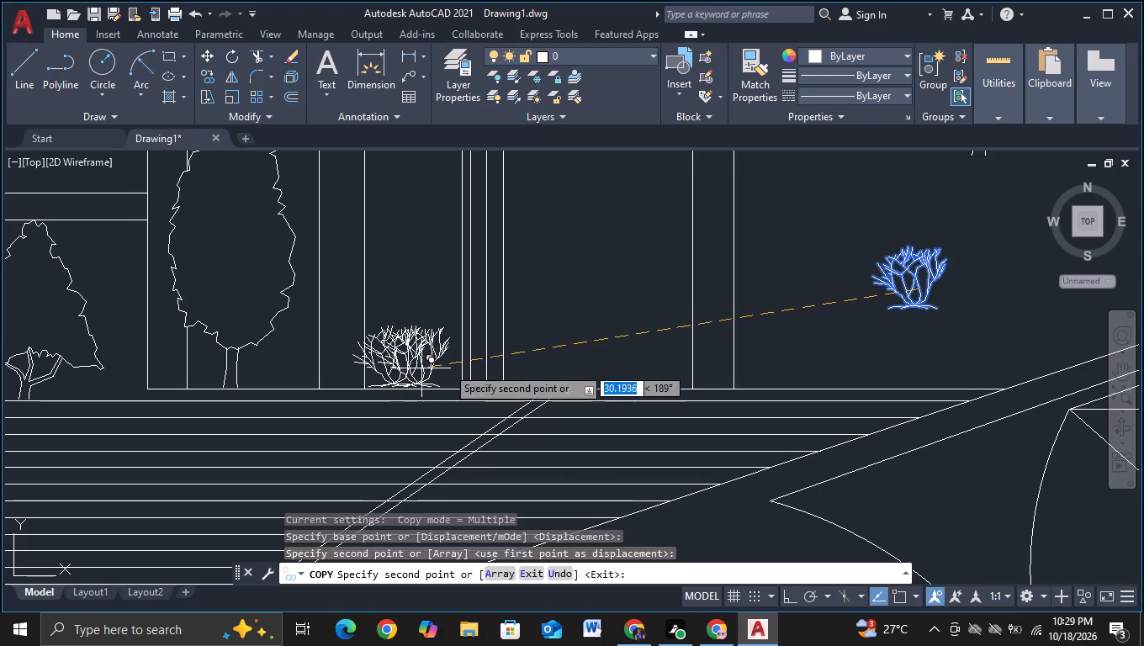
{"action": "key", "text": "Escape"}
Delete the original shrub floating above the ground line.
{"action": "left_click", "coordinate": [899, 295]}
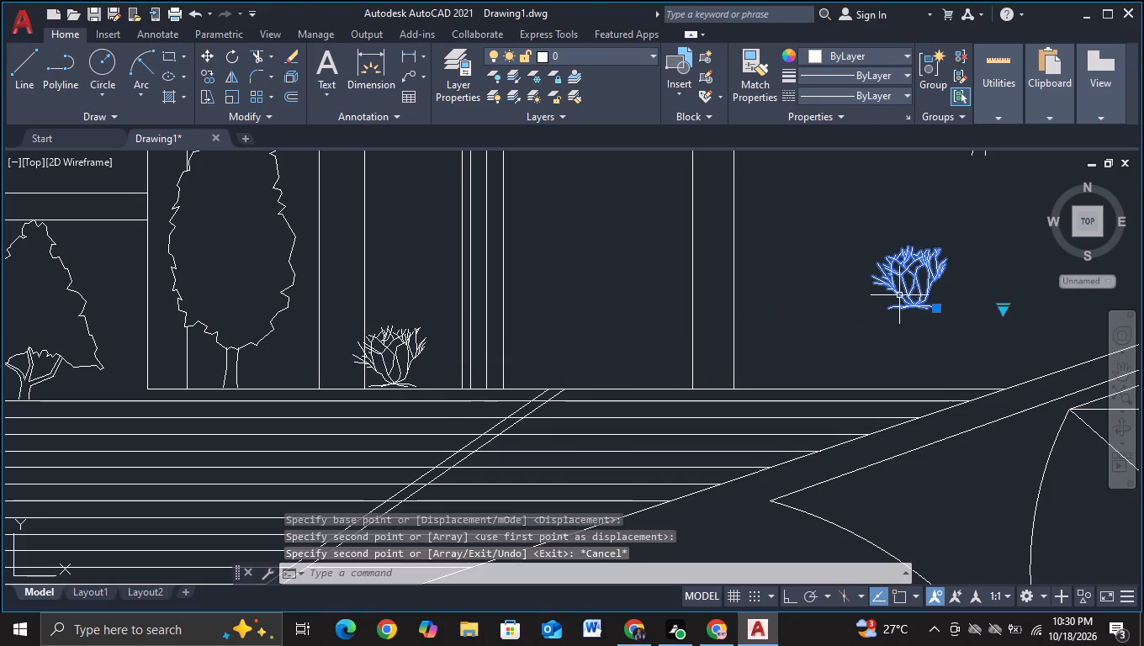
{"action": "key", "text": "Delete"}
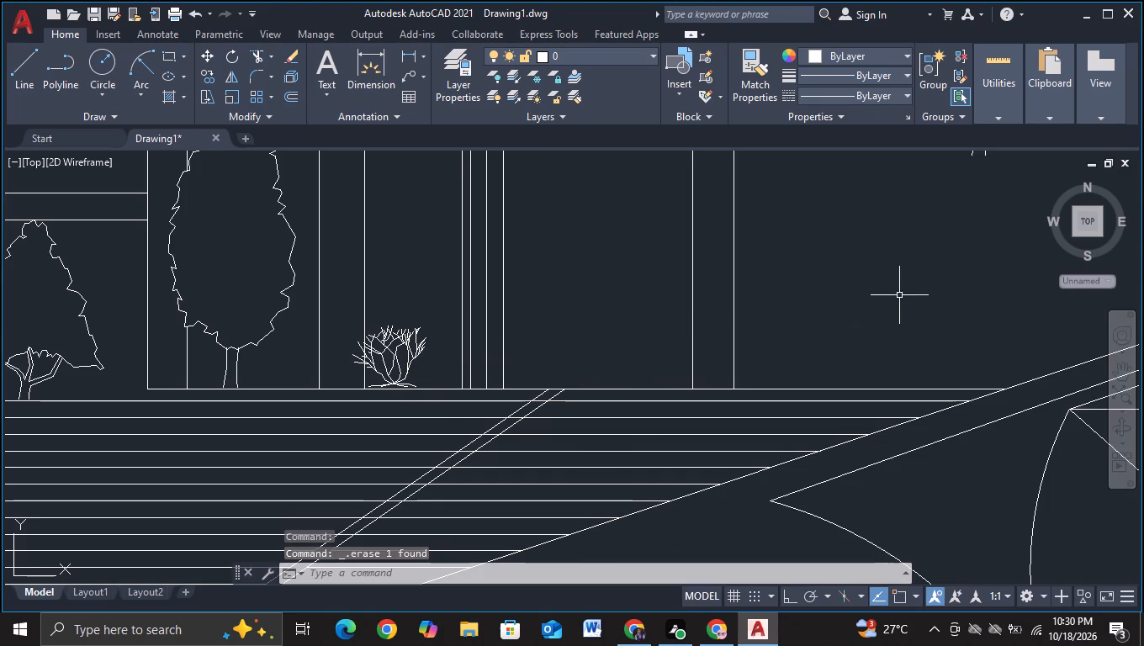
With Ortho on, copy the ground-line shrub twelve times into a horizontal, slightly overlapping hedge reaching the sloping lines.
{"action": "left_click", "coordinate": [397, 352]}
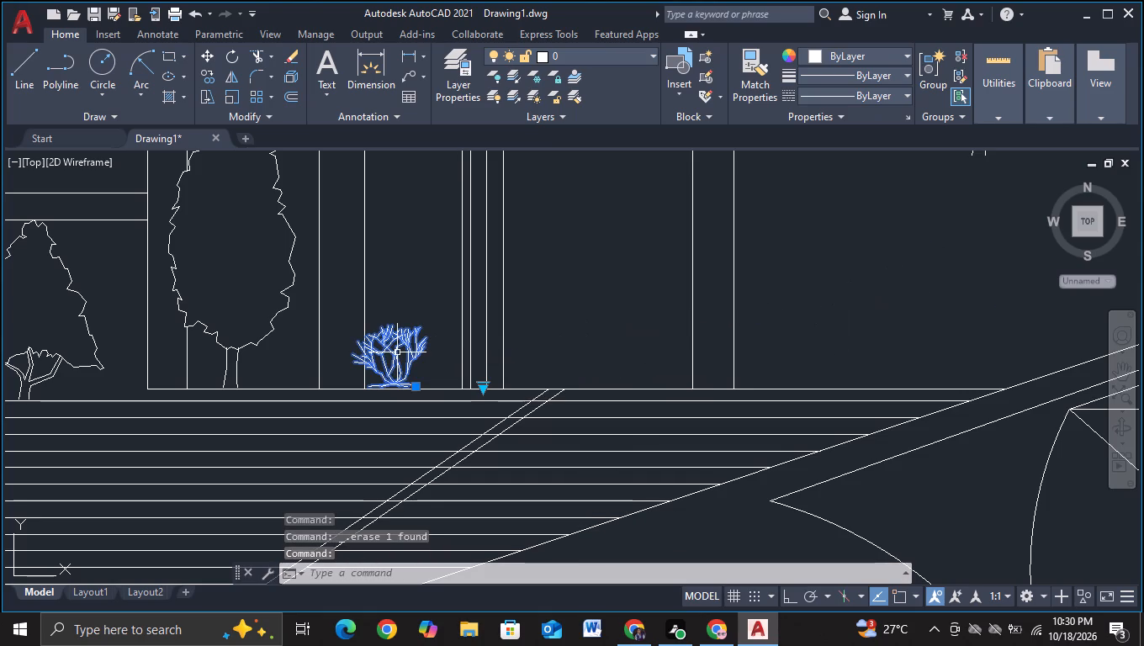
{"action": "key", "text": "c"}
{"action": "left_click", "coordinate": [454, 401]}
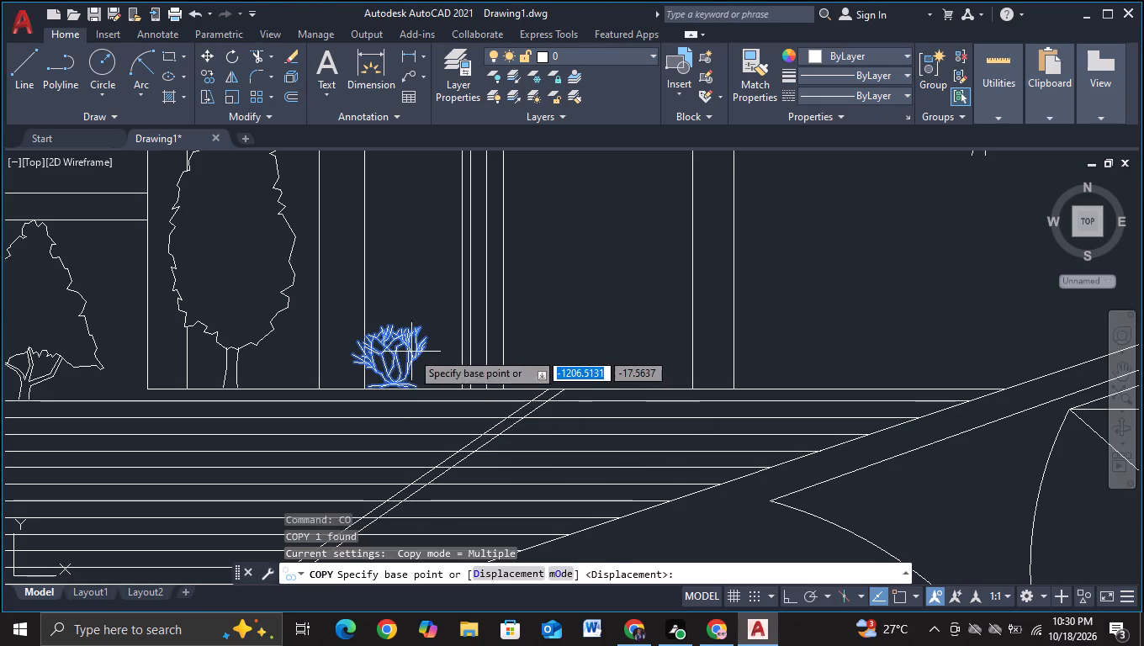
{"action": "left_click", "coordinate": [399, 351]}
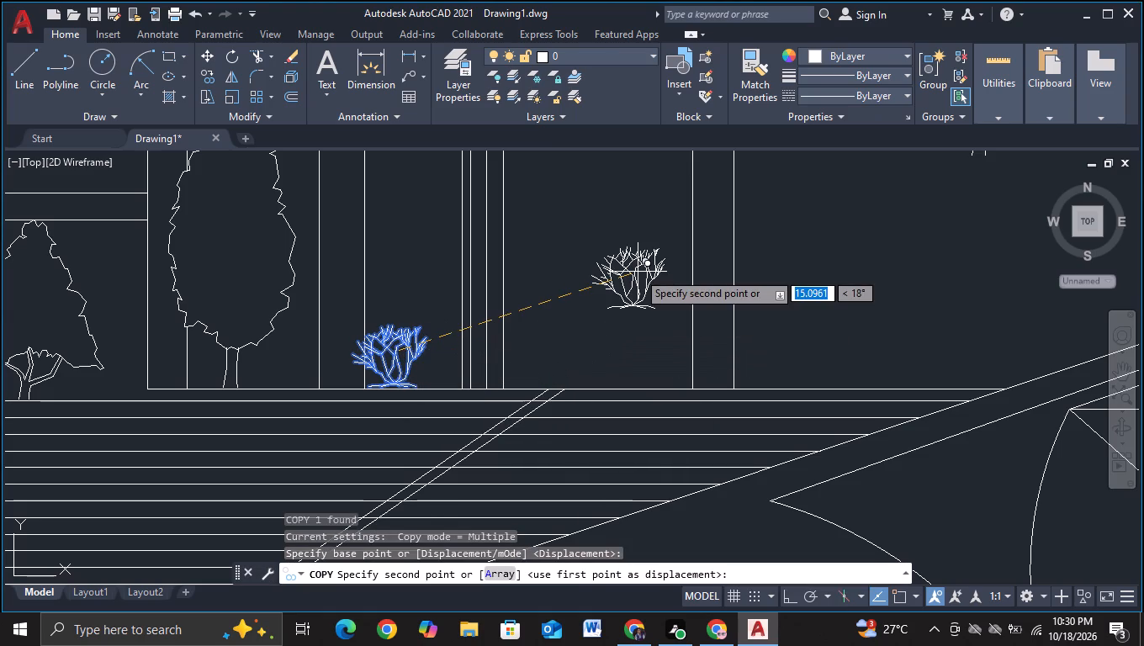
{"action": "key", "text": "F8"}
{"action": "left_click", "coordinate": [458, 315]}
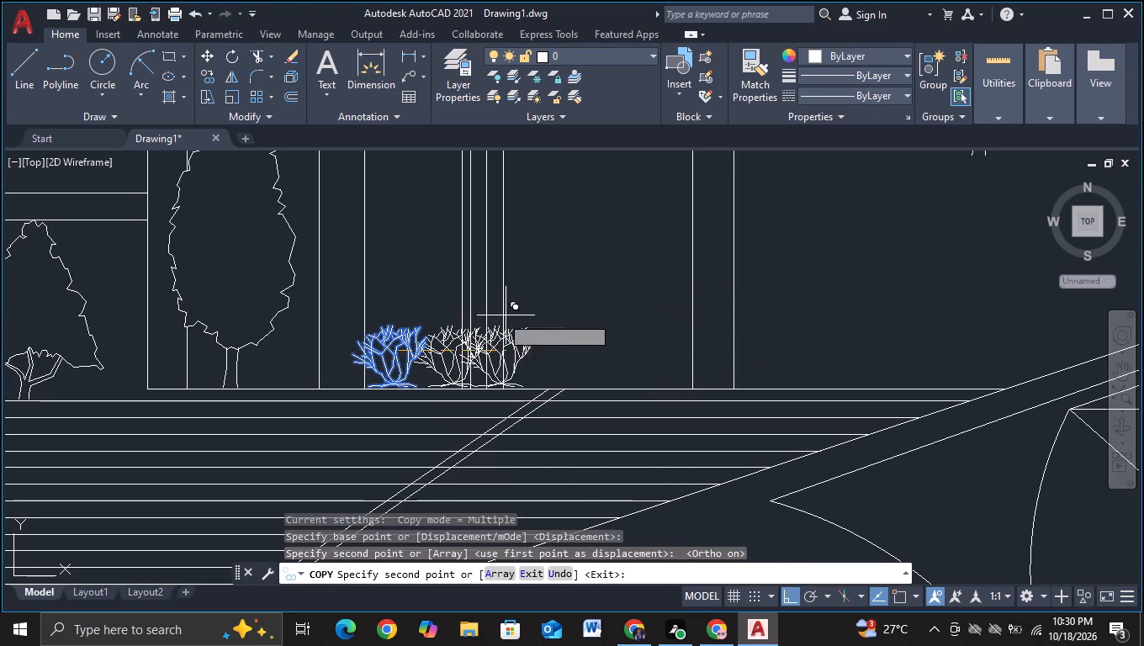
{"action": "left_click", "coordinate": [509, 316]}
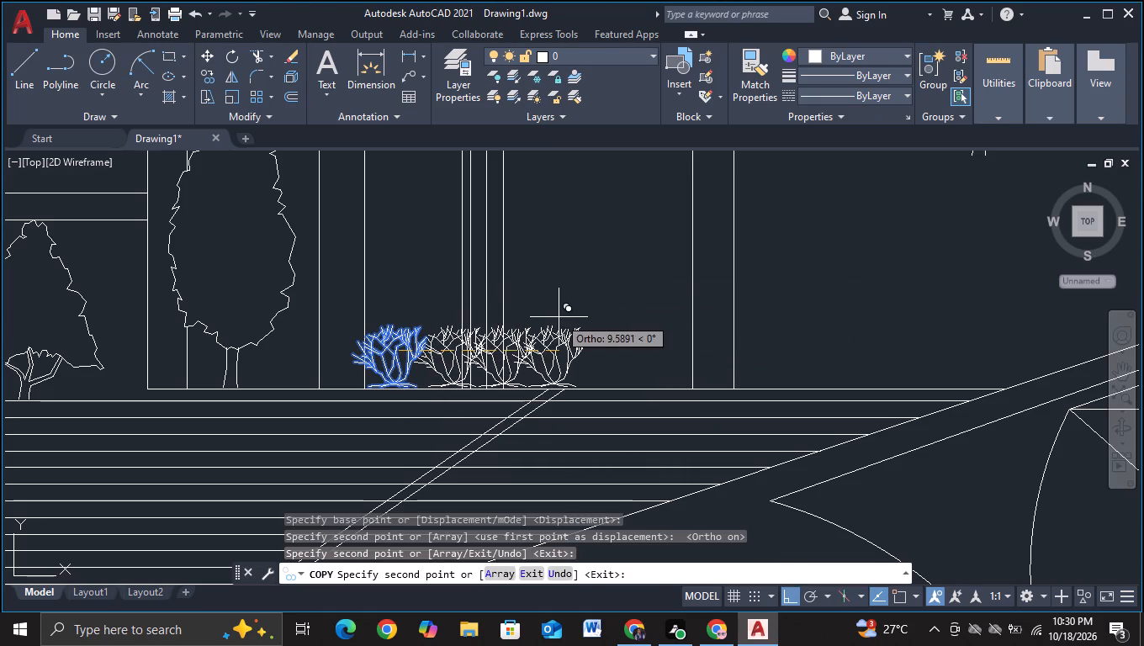
{"action": "left_click", "coordinate": [559, 317]}
{"action": "left_click", "coordinate": [597, 320]}
{"action": "left_click", "coordinate": [649, 321]}
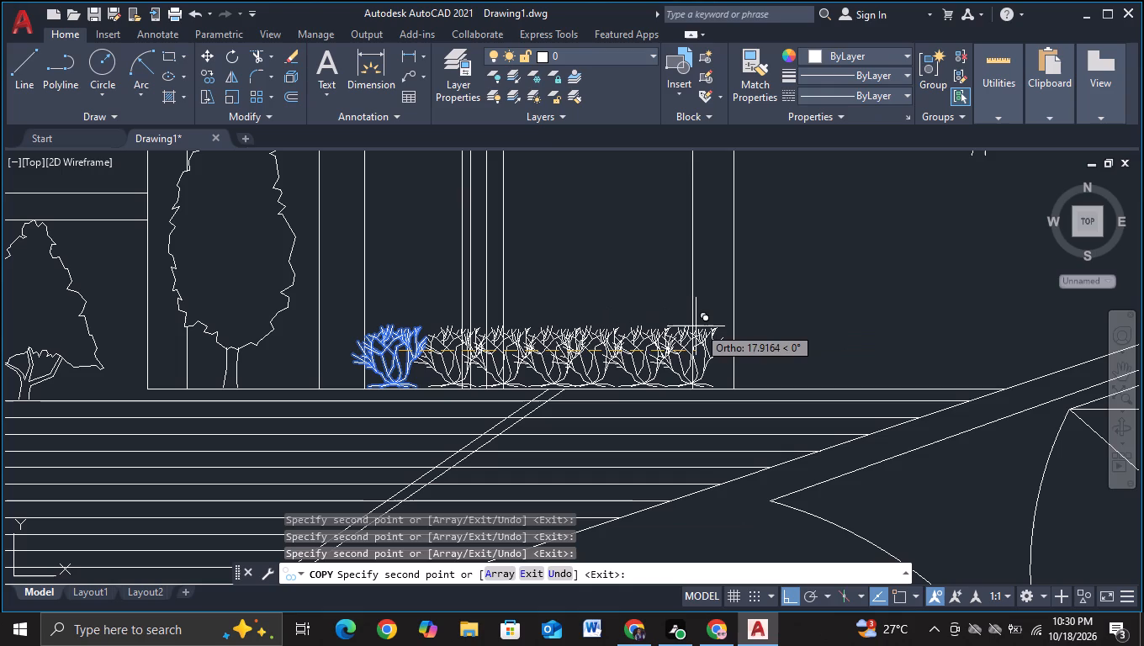
{"action": "left_click", "coordinate": [698, 328]}
{"action": "left_click", "coordinate": [742, 328]}
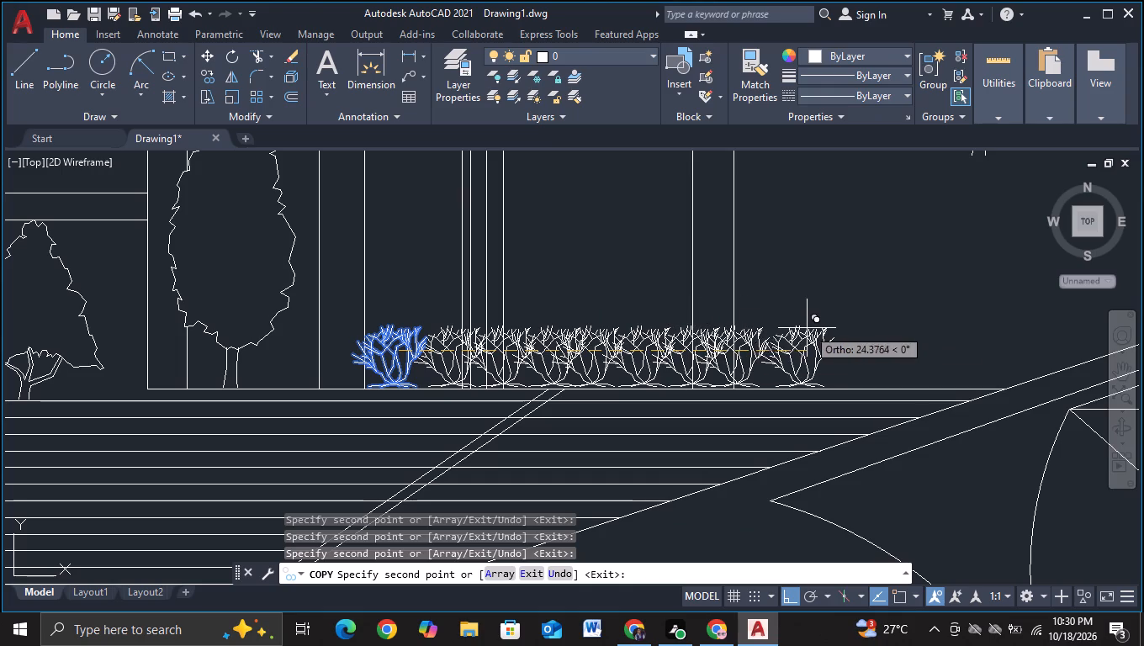
{"action": "left_click", "coordinate": [790, 330]}
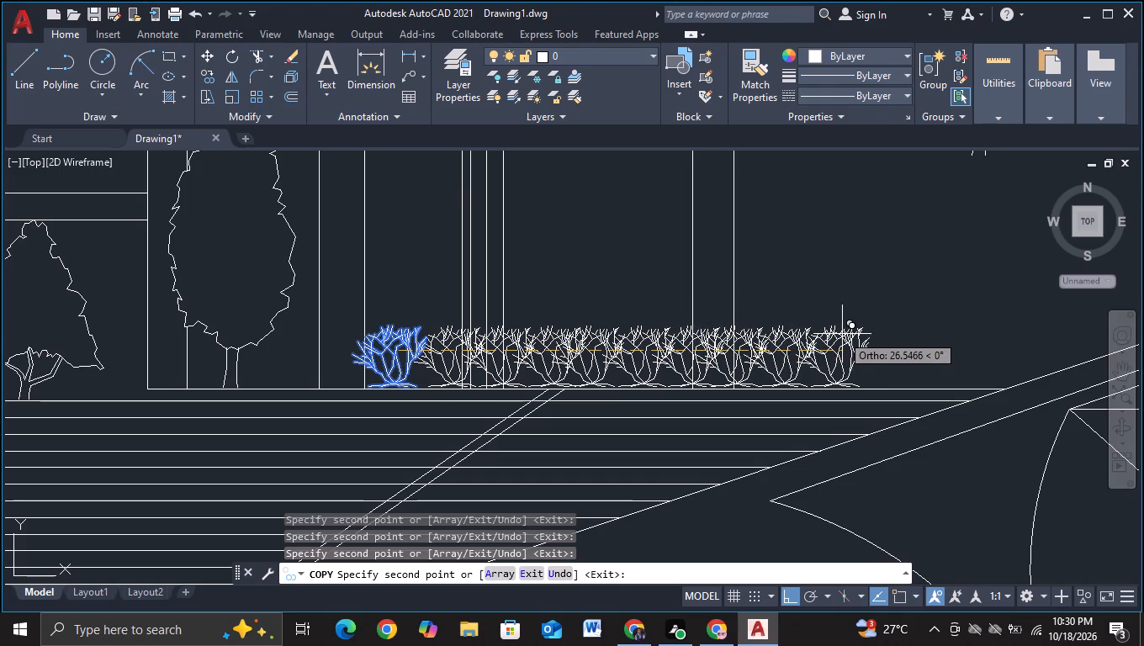
{"action": "left_click", "coordinate": [840, 334]}
{"action": "middle_click_drag", "start_coordinate": [840, 334], "coordinate": [474, 322]}
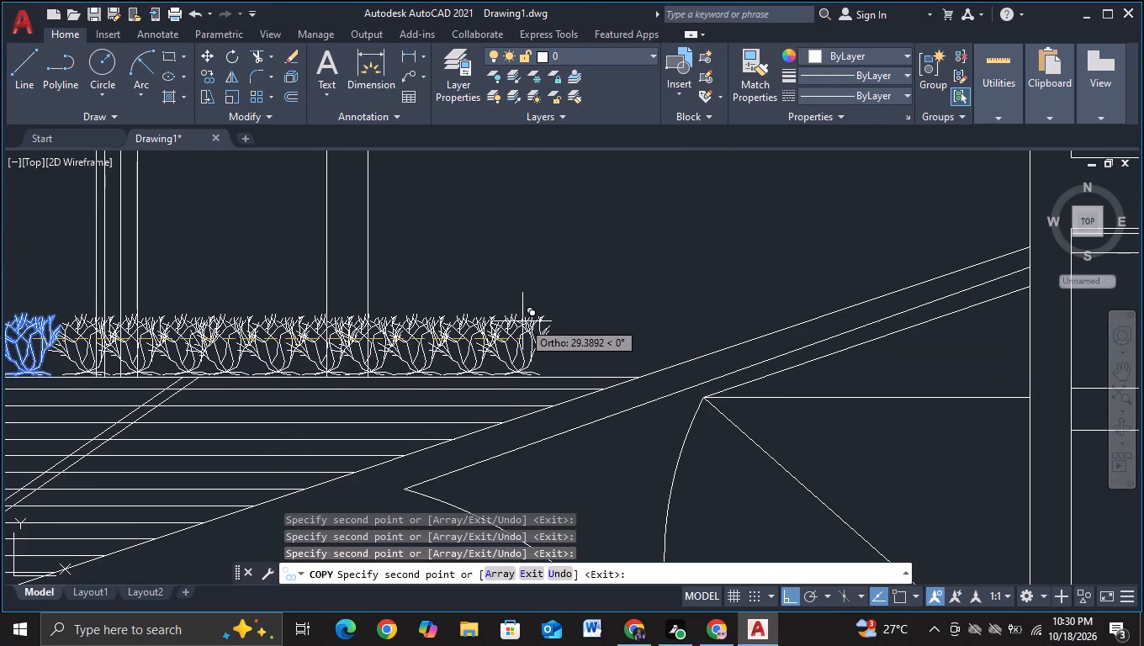
{"action": "left_click", "coordinate": [522, 321]}
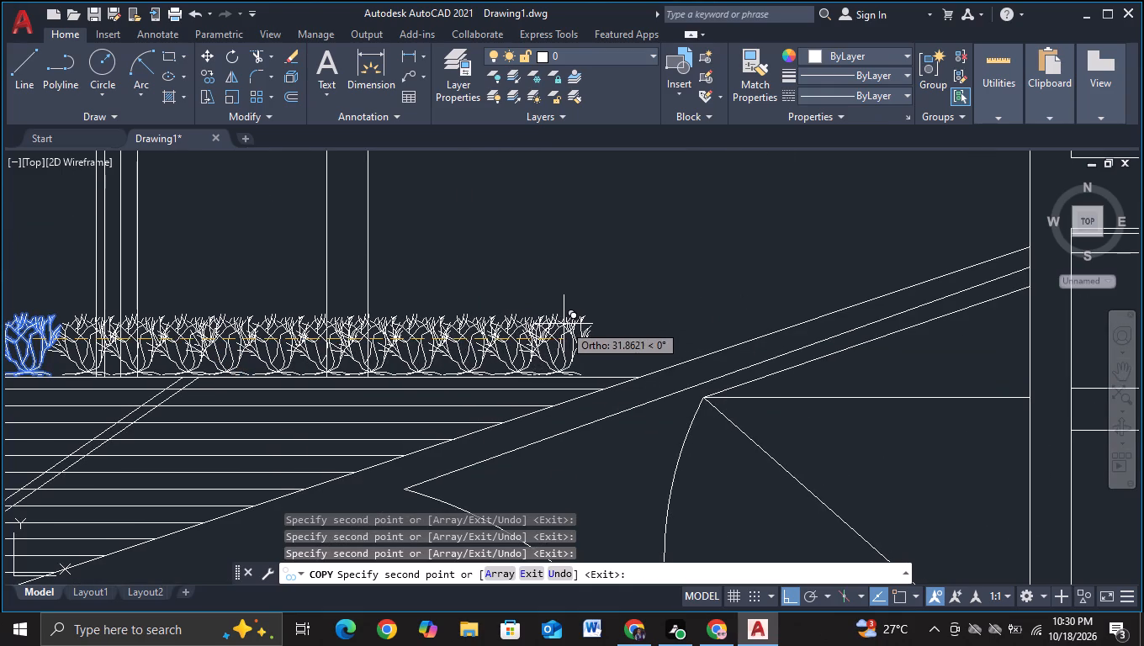
{"action": "left_click", "coordinate": [569, 324]}
{"action": "left_click", "coordinate": [618, 327]}
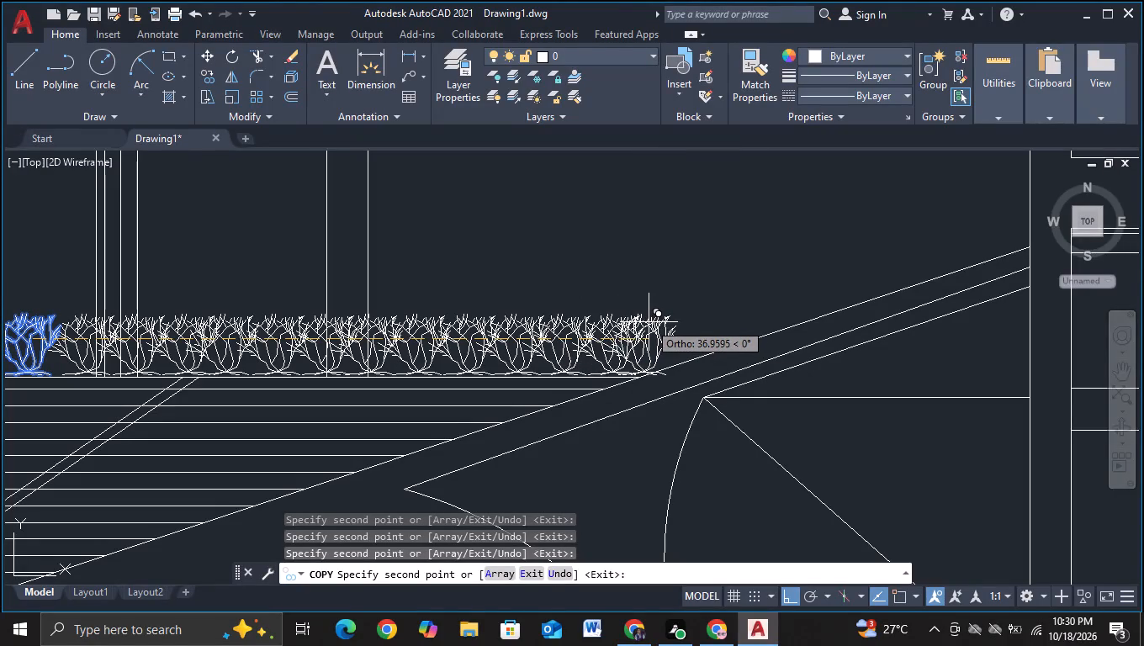
{"action": "key", "text": "Escape"}
Trim the vertical wall line where it passes through the branches of the first shrub in the hedge.
{"action": "scroll", "coordinate": [646, 321], "scroll_direction": "down", "scroll_amount": 1}
{"action": "middle_click_drag", "start_coordinate": [691, 327], "coordinate": [686, 387]}
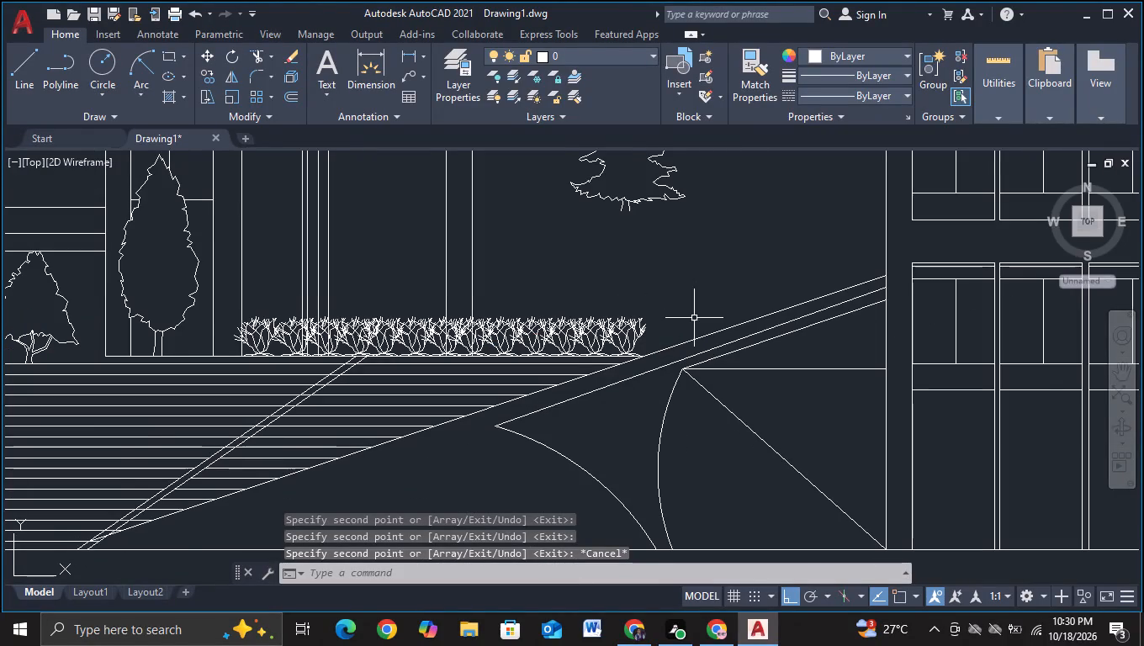
{"action": "middle_click_drag", "start_coordinate": [686, 387], "coordinate": [686, 395]}
{"action": "scroll", "coordinate": [508, 379], "scroll_direction": "up", "scroll_amount": 1}
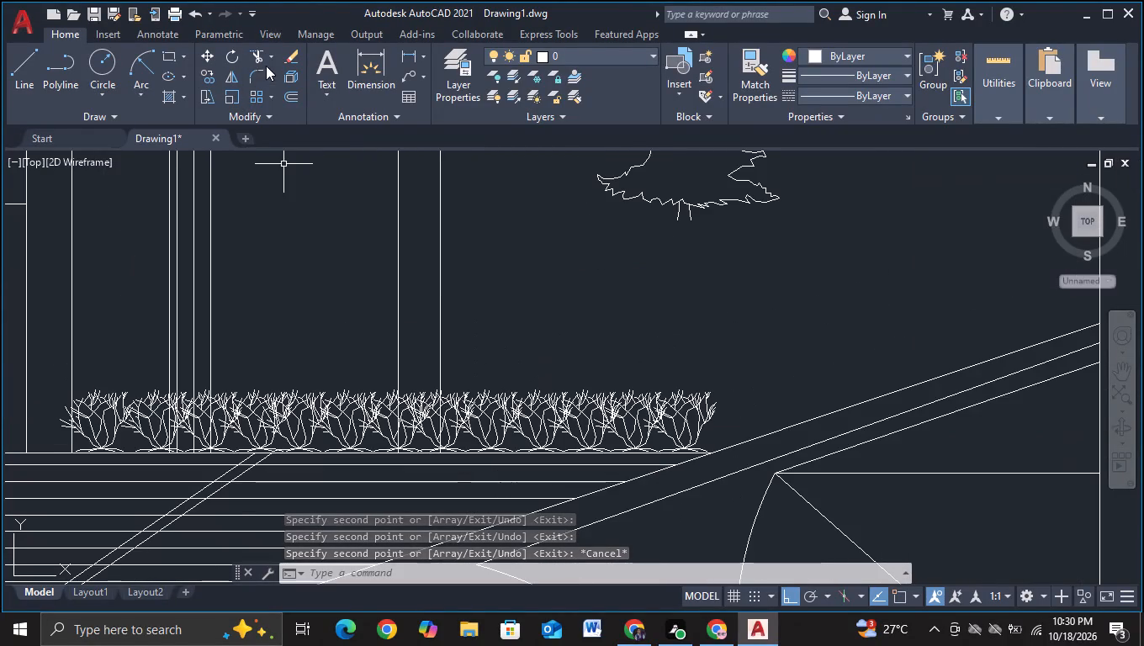
{"action": "left_click", "coordinate": [252, 56]}
{"action": "middle_click_drag", "start_coordinate": [322, 363], "coordinate": [626, 287]}
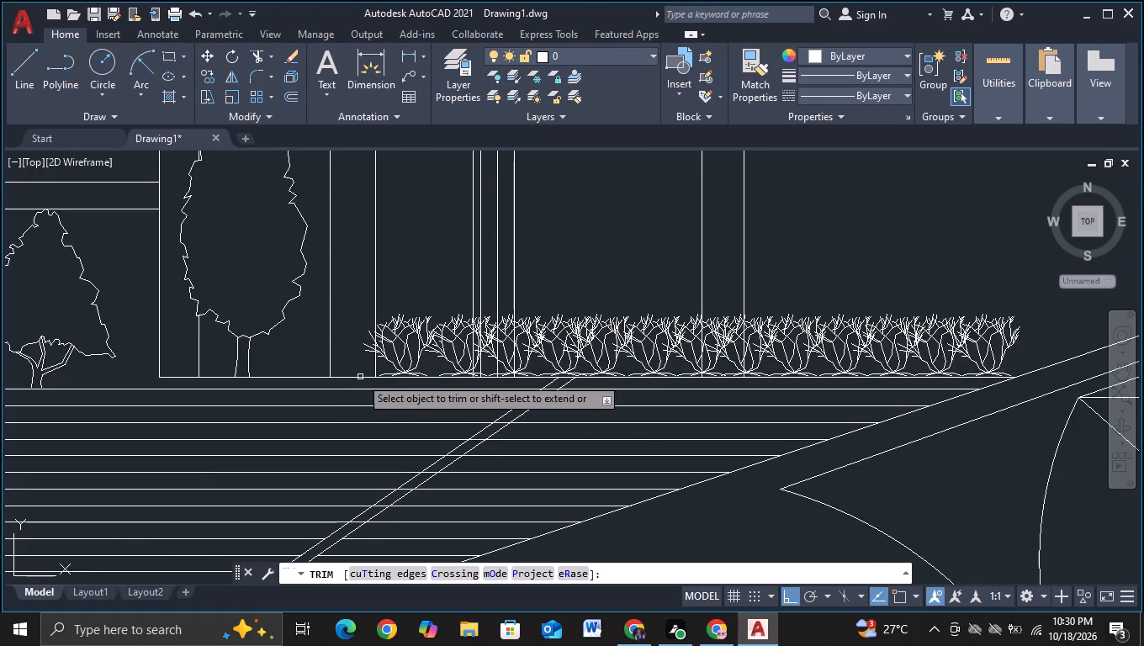
{"action": "scroll", "coordinate": [389, 372], "scroll_direction": "up", "scroll_amount": 2}
{"action": "left_click", "coordinate": [348, 291]}
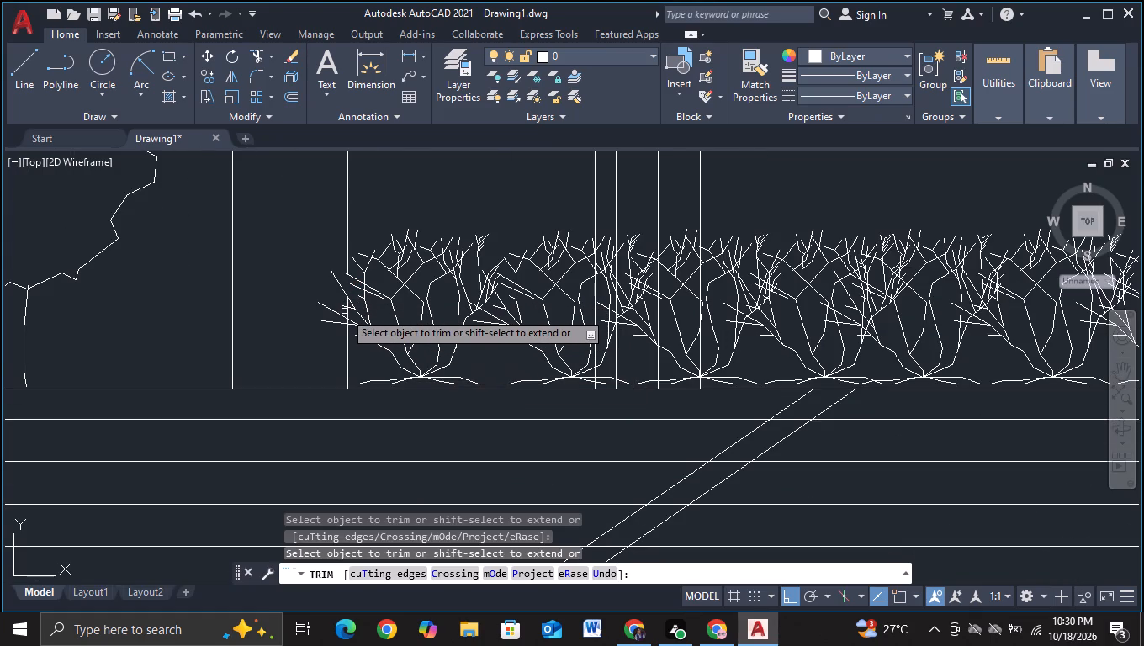
{"action": "left_click", "coordinate": [347, 312]}
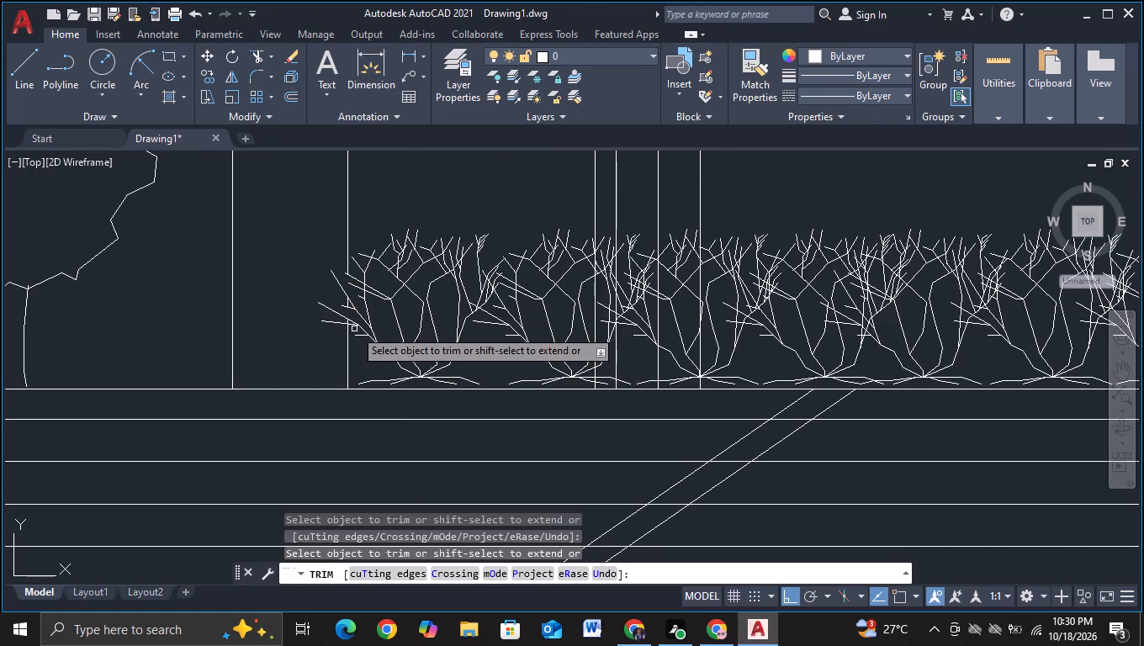
{"action": "scroll", "coordinate": [347, 322], "scroll_direction": "up", "scroll_amount": 1}
{"action": "left_click", "coordinate": [347, 322]}
Trim the four closely spaced vertical lines where they run behind the second and third shrubs, using a freehand fence.
{"action": "scroll", "coordinate": [400, 325], "scroll_direction": "down", "scroll_amount": 2}
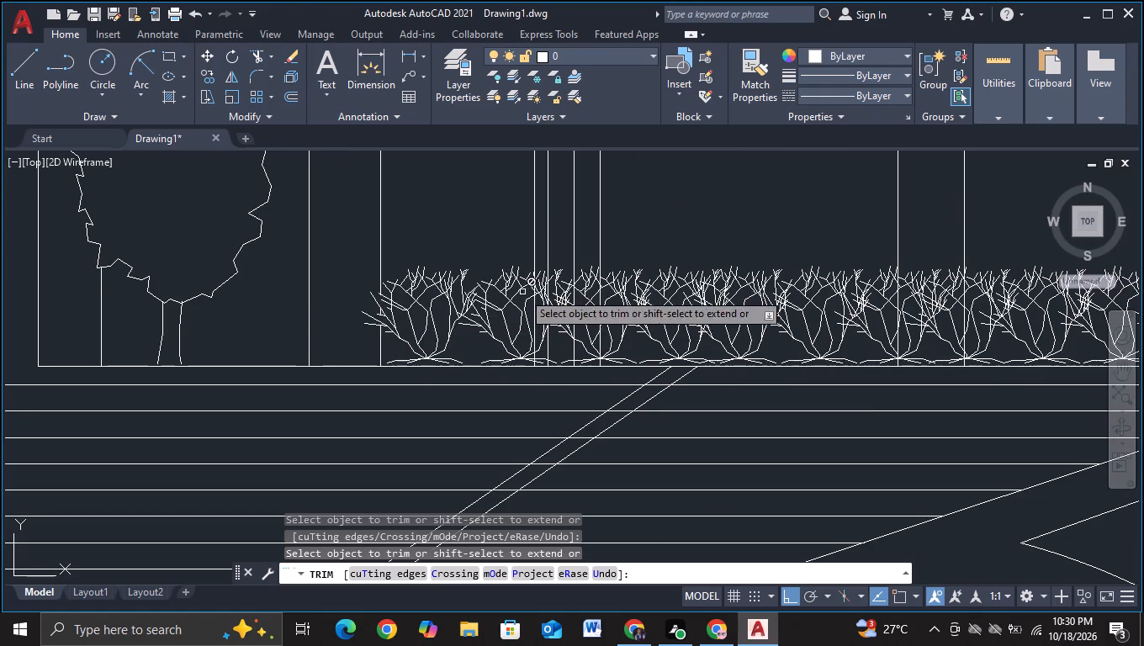
{"action": "scroll", "coordinate": [547, 299], "scroll_direction": "up", "scroll_amount": 1}
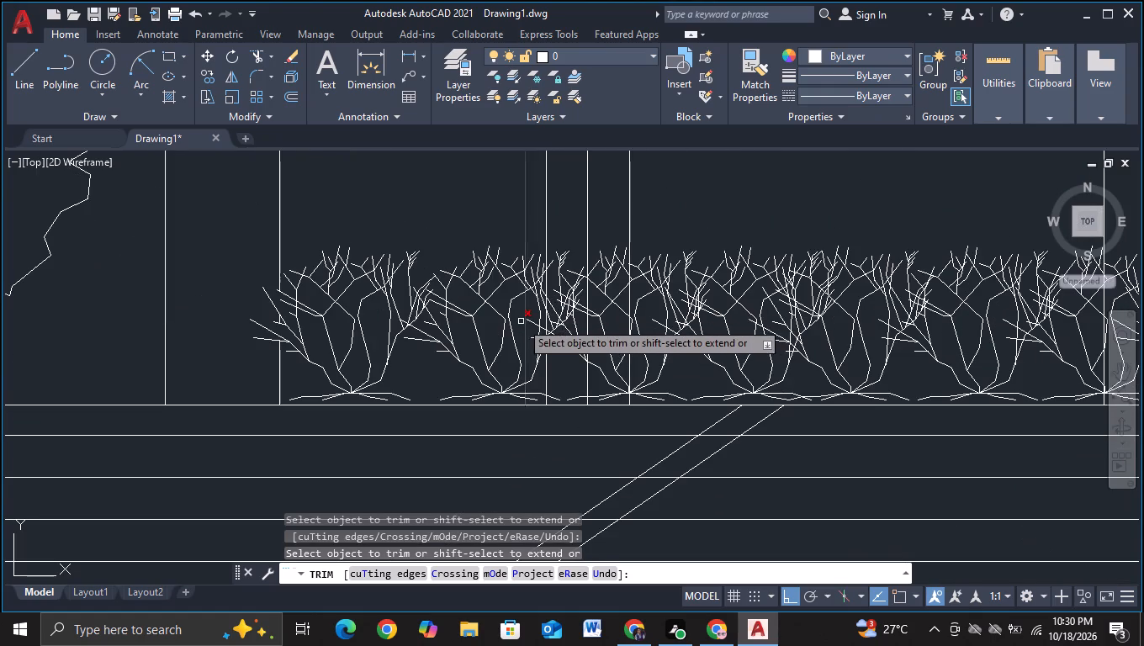
{"action": "left_click_drag", "start_coordinate": [520, 318], "coordinate": [573, 380]}
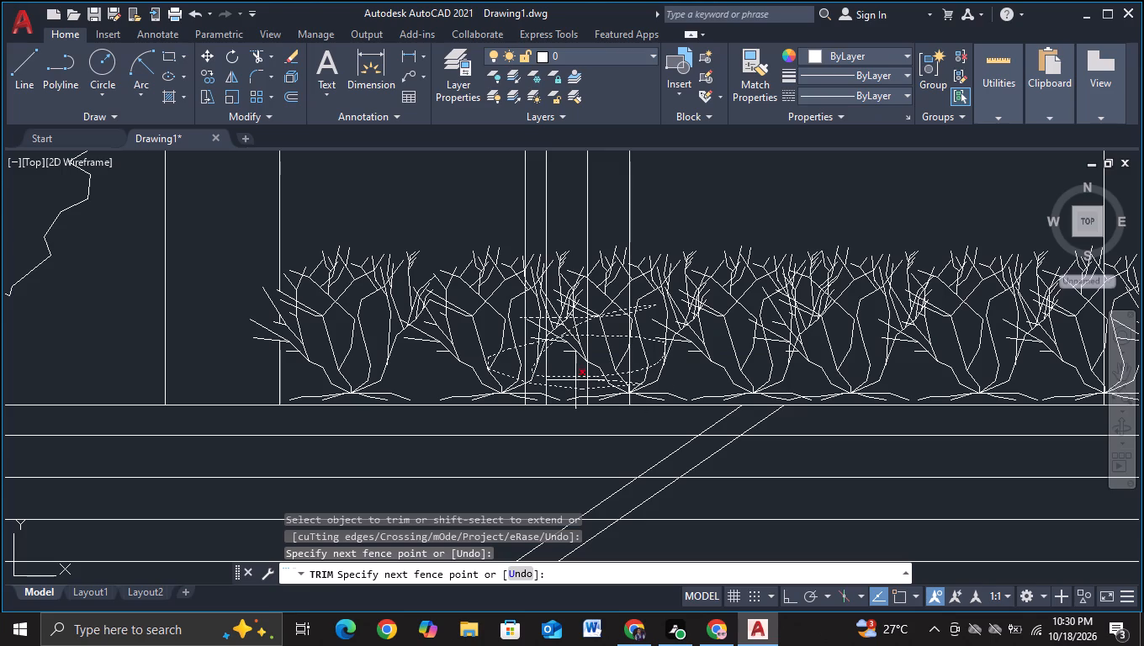
{"action": "left_click_drag", "start_coordinate": [573, 380], "coordinate": [532, 392]}
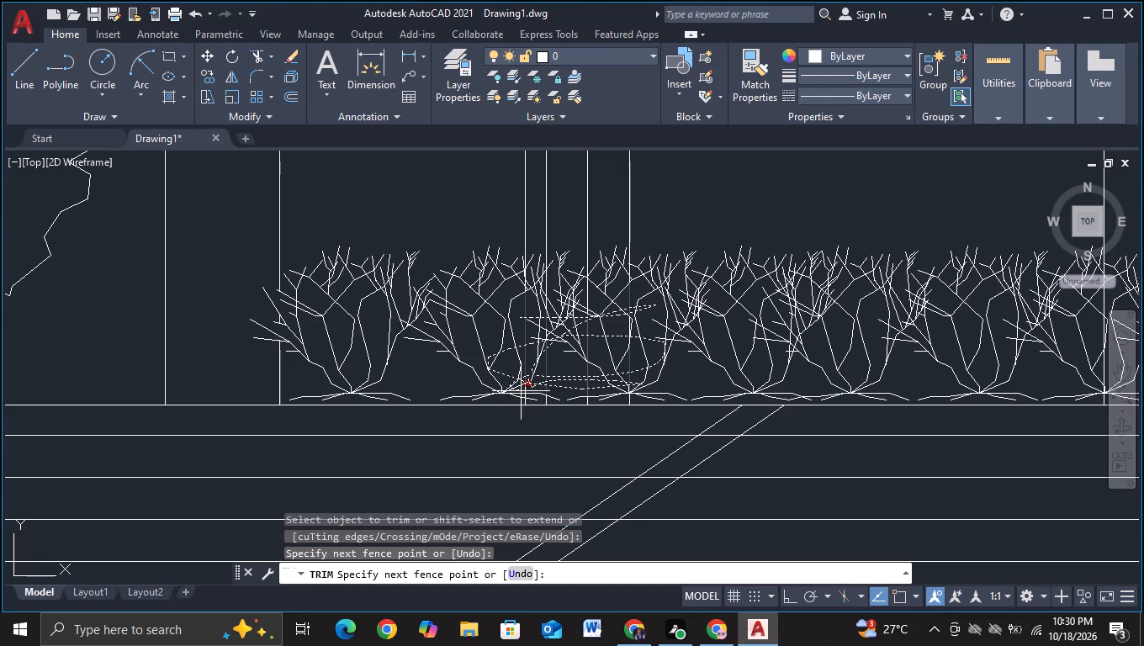
{"action": "left_click_drag", "start_coordinate": [532, 392], "coordinate": [603, 281]}
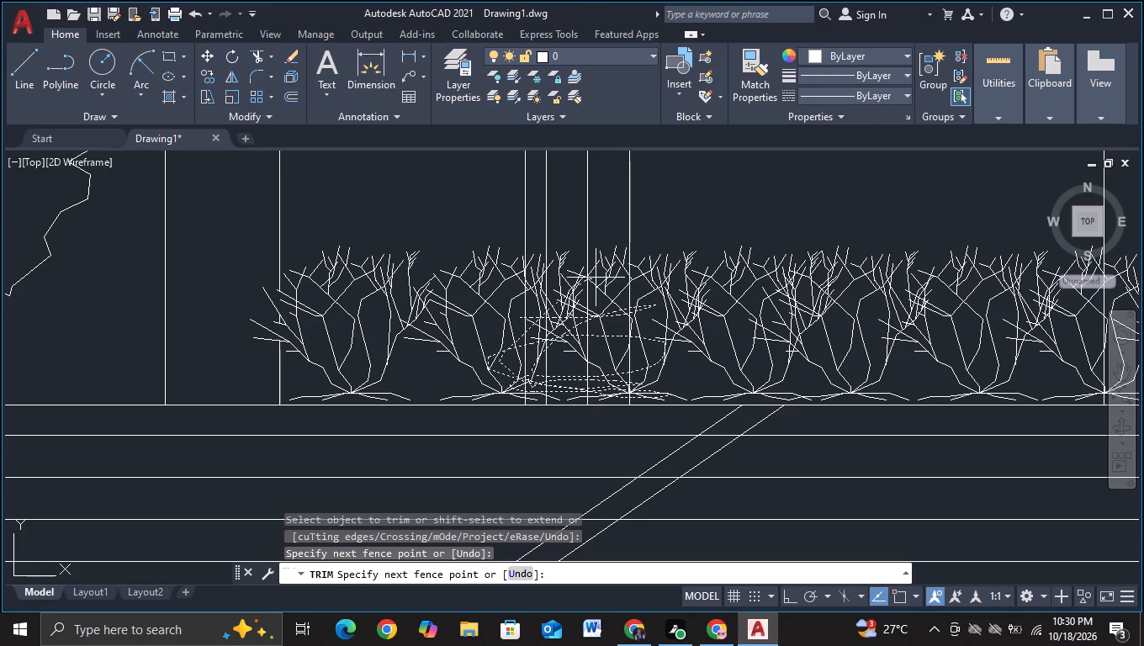
{"action": "left_click_drag", "start_coordinate": [603, 281], "coordinate": [659, 304]}
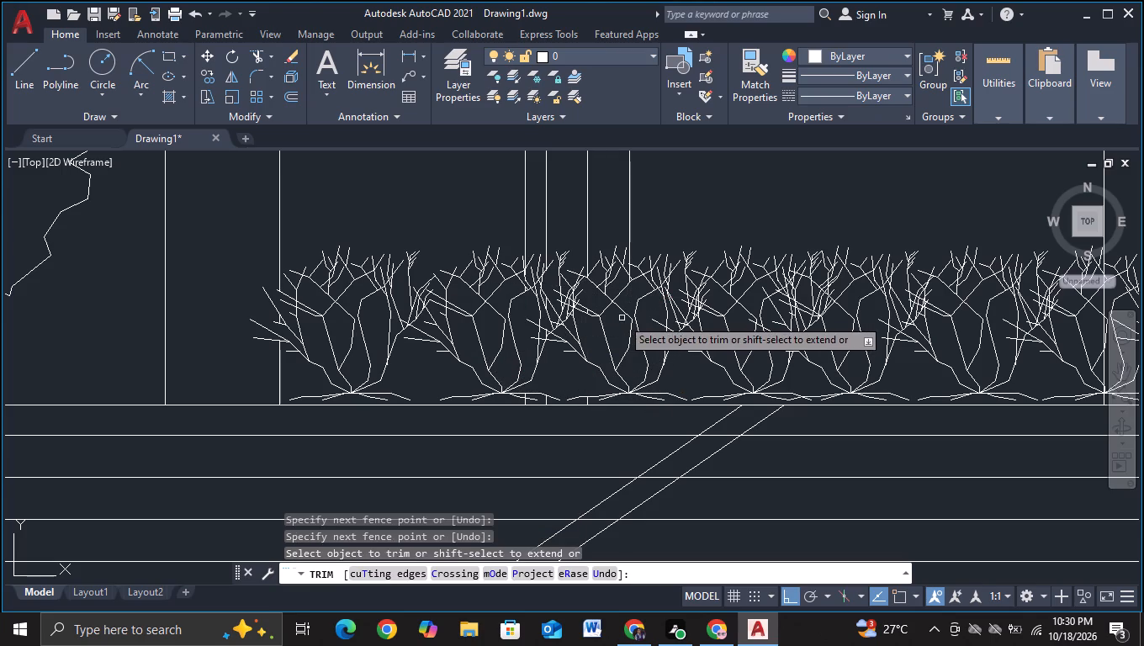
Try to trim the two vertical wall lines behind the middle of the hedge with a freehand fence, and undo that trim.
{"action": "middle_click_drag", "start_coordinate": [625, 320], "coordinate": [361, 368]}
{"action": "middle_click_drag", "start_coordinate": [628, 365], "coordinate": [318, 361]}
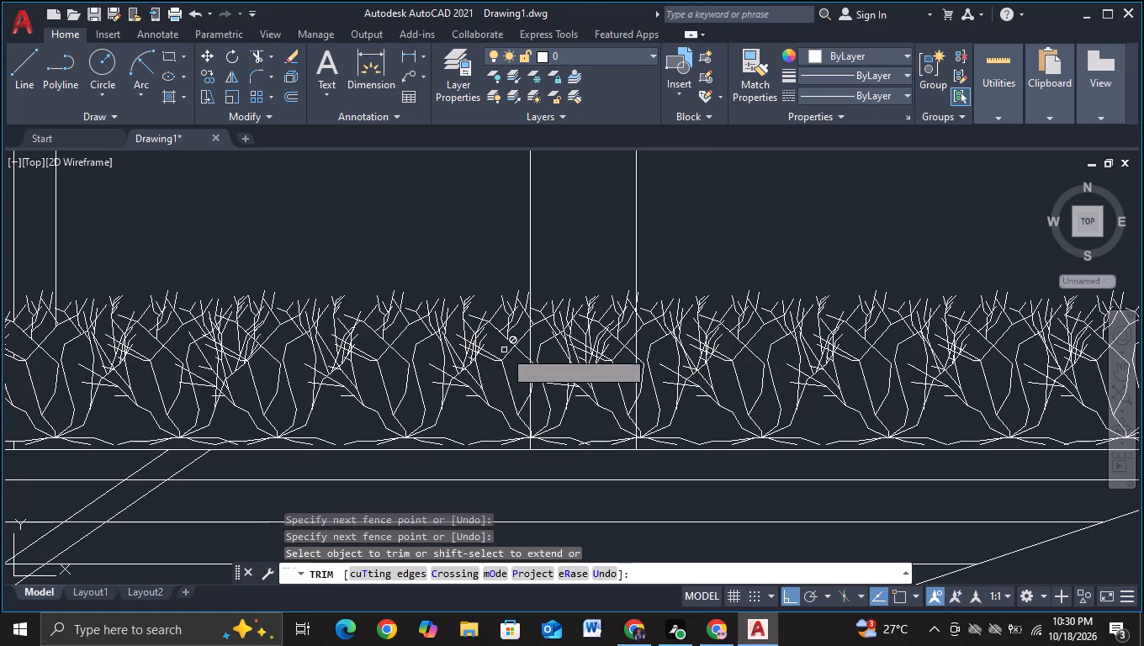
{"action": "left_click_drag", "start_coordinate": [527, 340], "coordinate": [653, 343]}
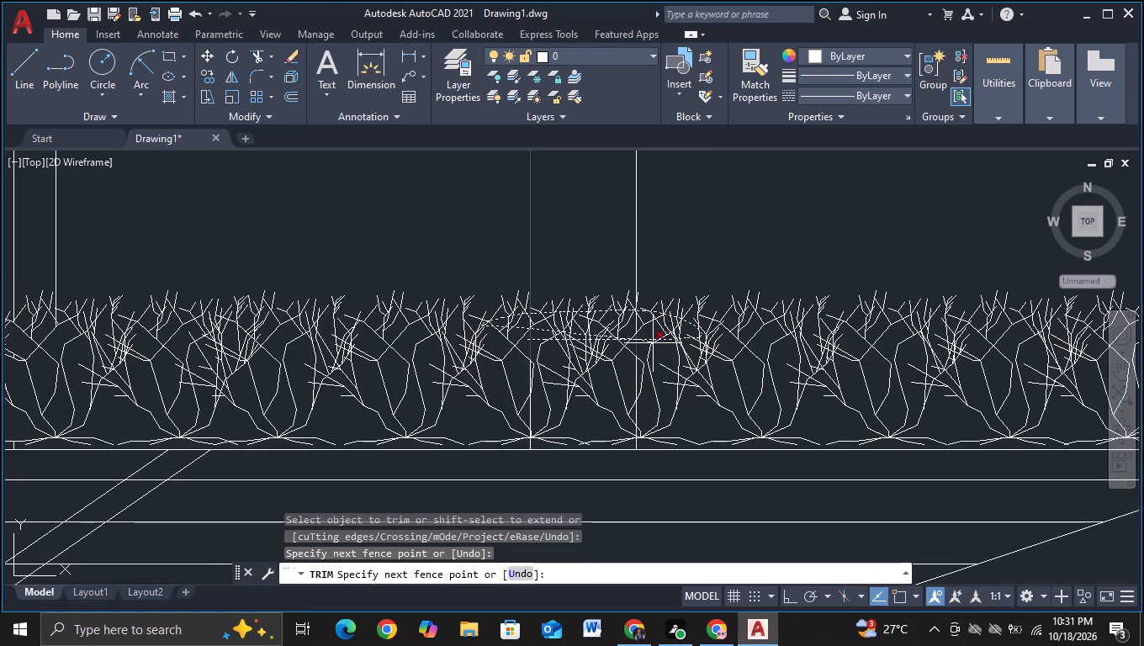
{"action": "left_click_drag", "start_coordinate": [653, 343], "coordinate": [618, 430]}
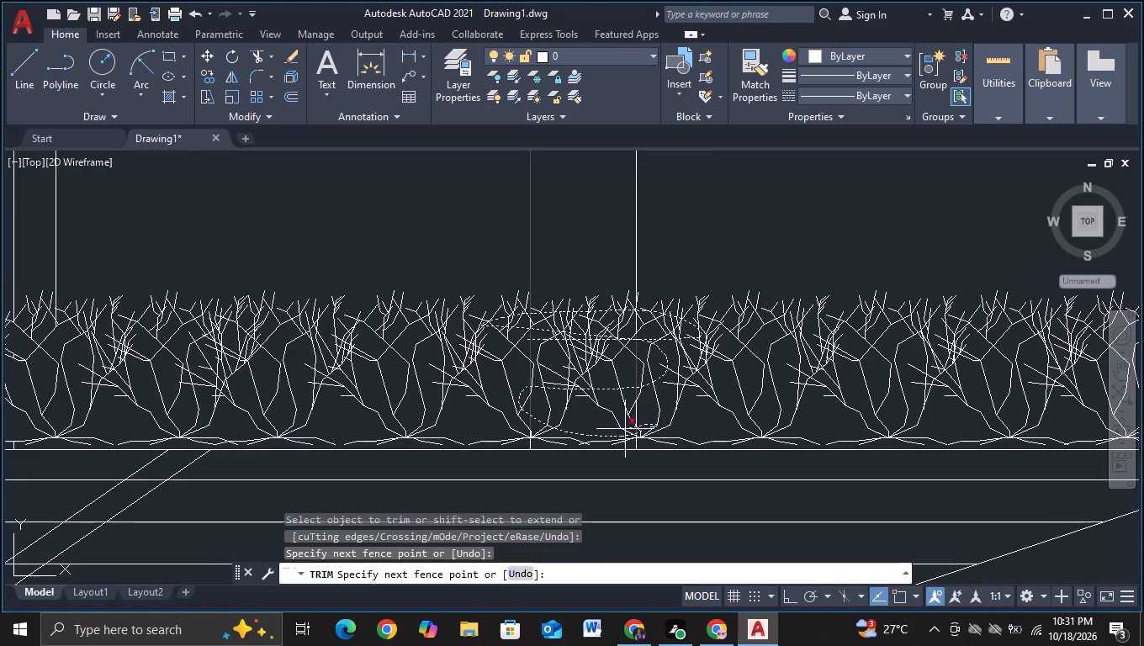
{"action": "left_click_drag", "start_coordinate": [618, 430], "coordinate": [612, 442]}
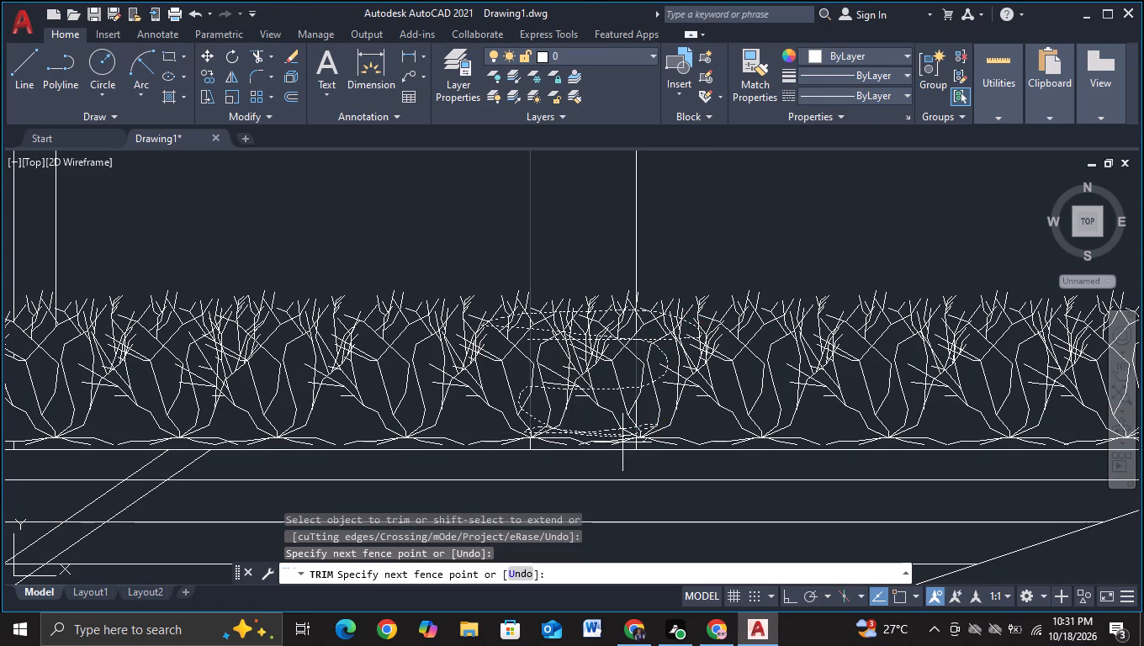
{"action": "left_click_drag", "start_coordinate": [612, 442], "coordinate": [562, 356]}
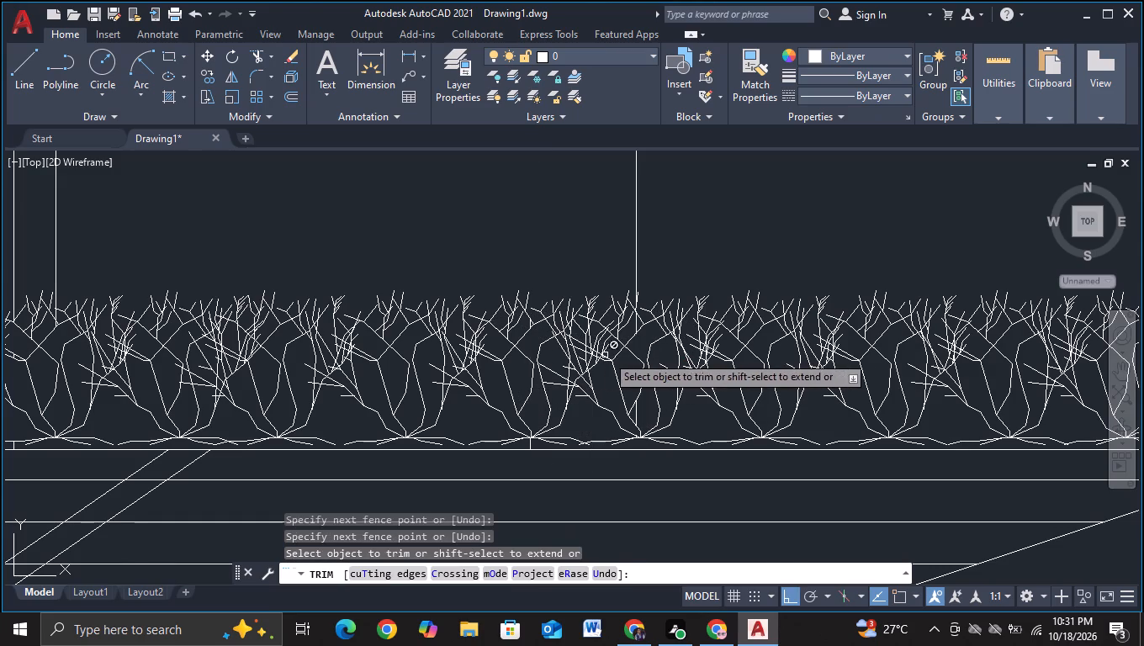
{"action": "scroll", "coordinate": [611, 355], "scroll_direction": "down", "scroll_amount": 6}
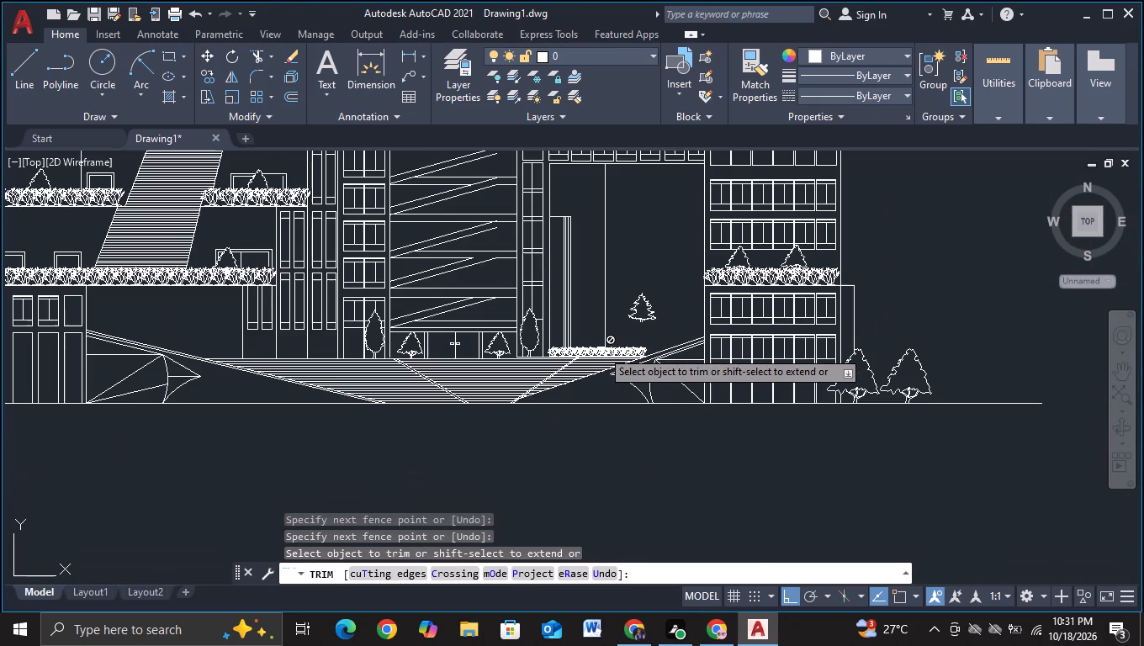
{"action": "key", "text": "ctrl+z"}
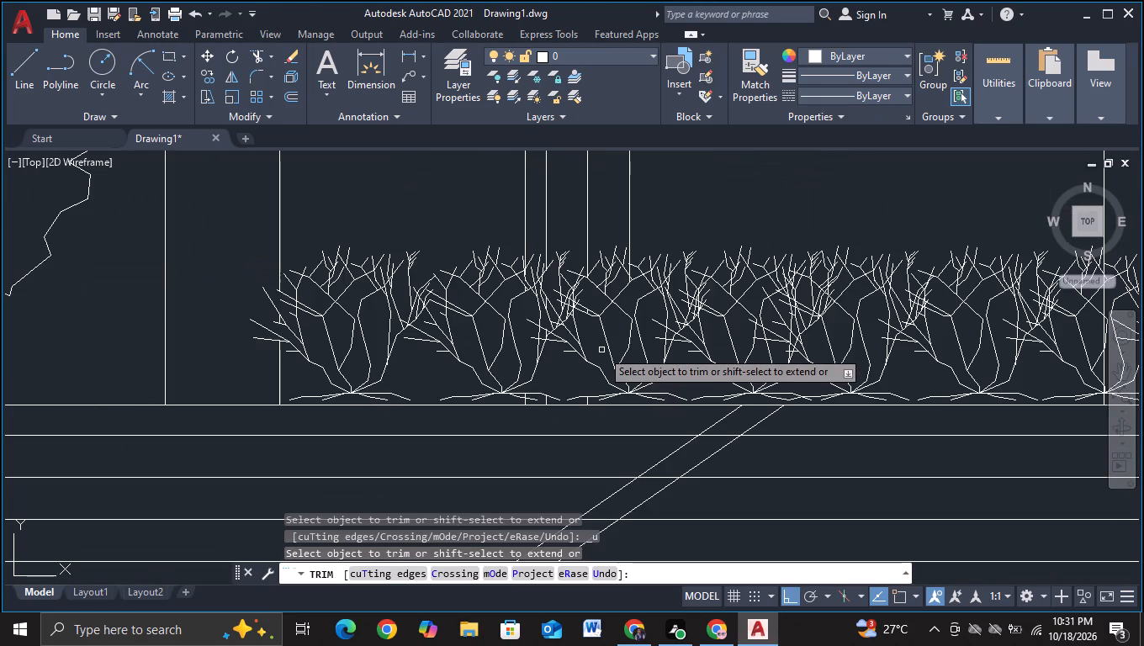
Trim the first of the two mid-hedge vertical wall lines segment by segment behind the shrub, keeping its portion above the hedge.
{"action": "middle_click_drag", "start_coordinate": [600, 336], "coordinate": [600, 352]}
{"action": "scroll", "coordinate": [600, 336], "scroll_direction": "down", "scroll_amount": 4}
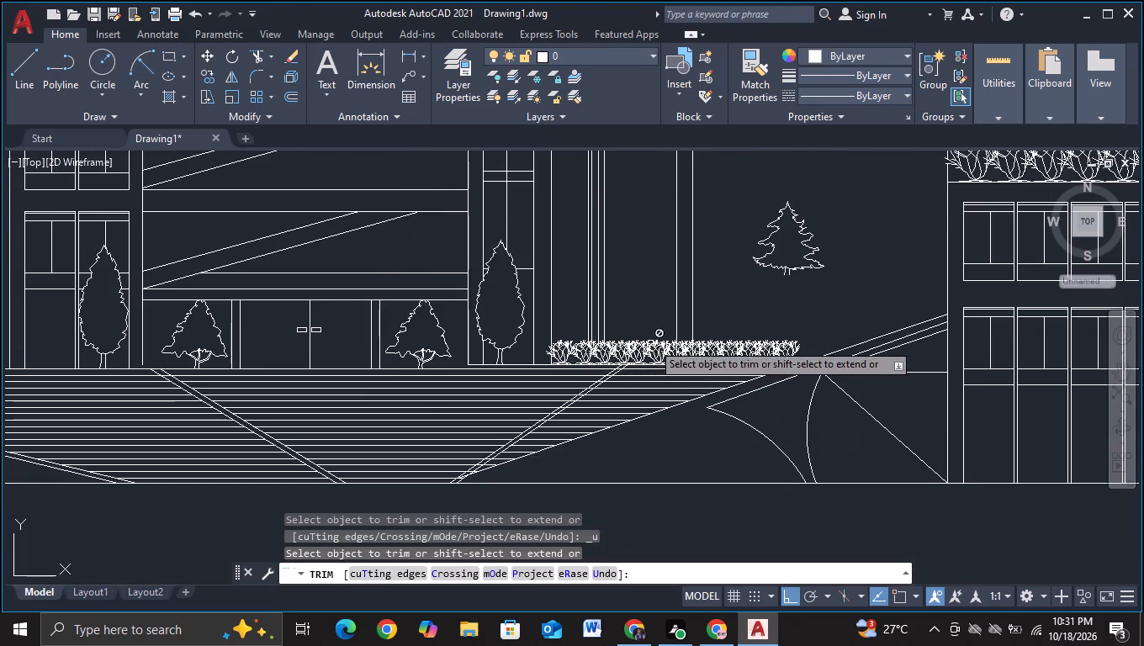
{"action": "scroll", "coordinate": [656, 342], "scroll_direction": "down", "scroll_amount": 1}
{"action": "scroll", "coordinate": [665, 355], "scroll_direction": "up", "scroll_amount": 5}
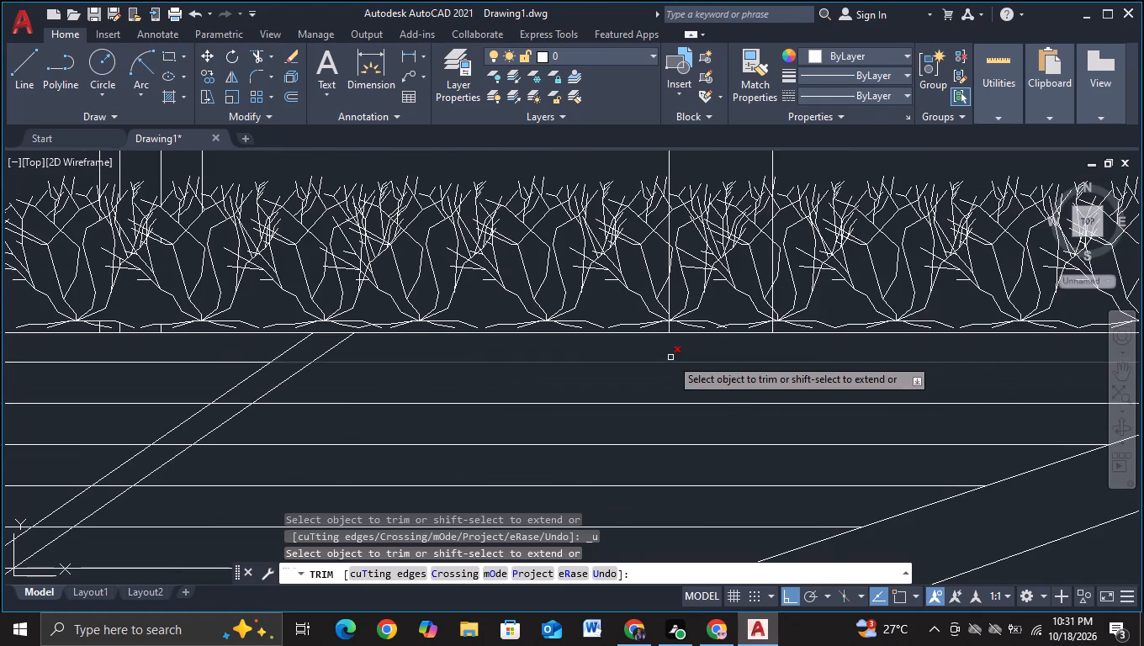
{"action": "middle_click_drag", "start_coordinate": [678, 307], "coordinate": [568, 360]}
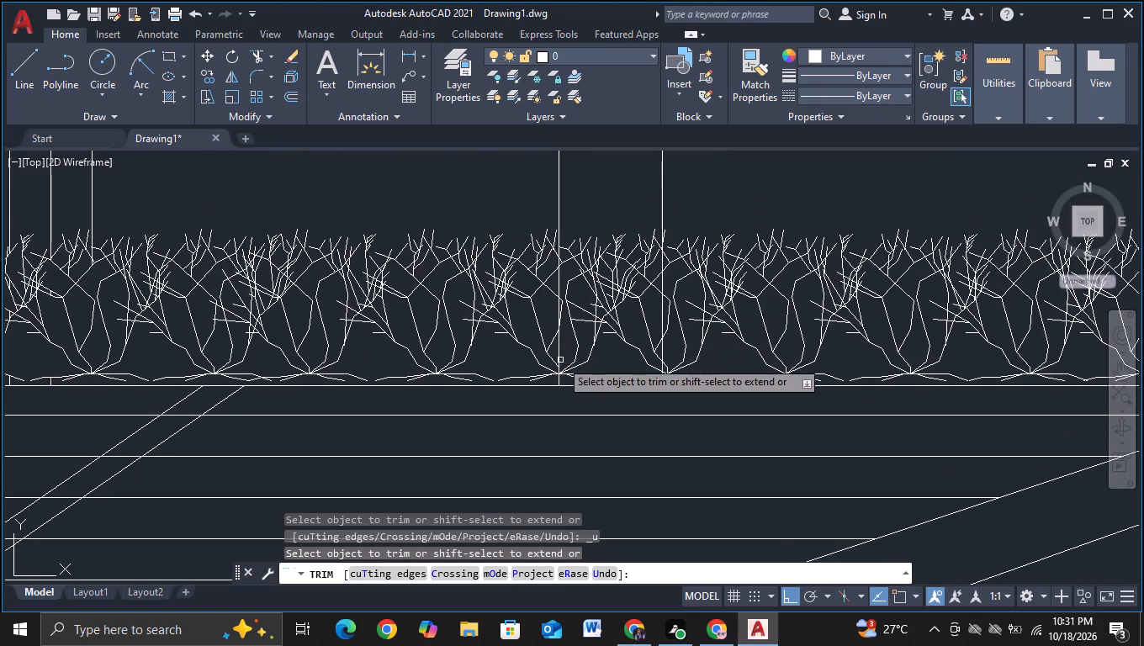
{"action": "left_click", "coordinate": [559, 357]}
{"action": "left_click", "coordinate": [558, 286]}
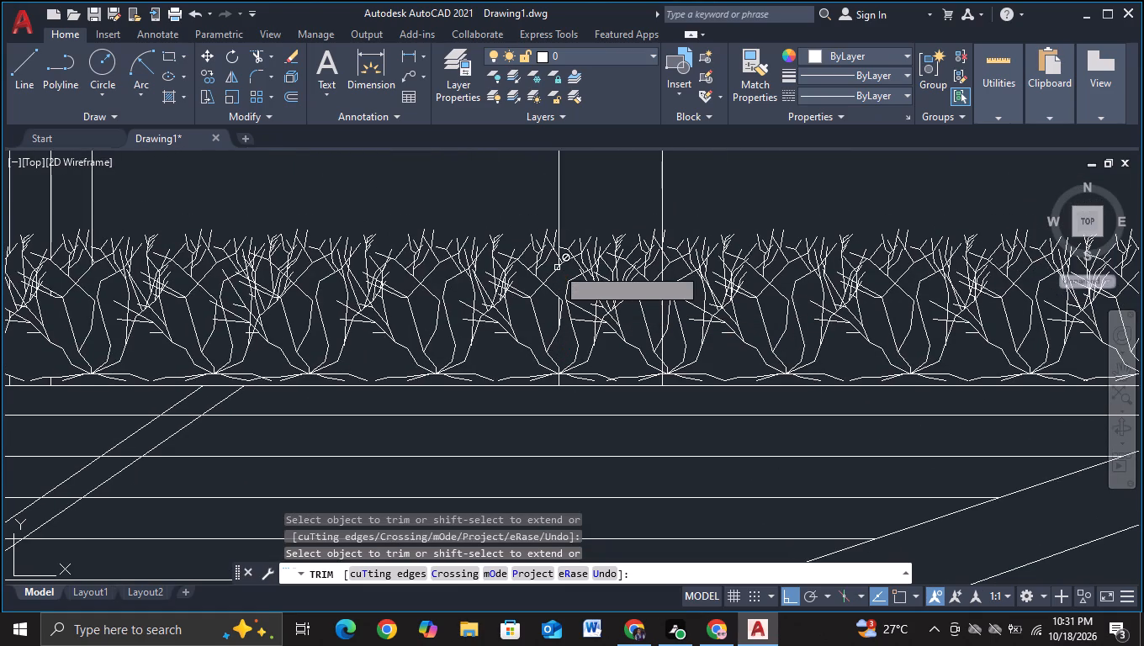
{"action": "left_click", "coordinate": [560, 252]}
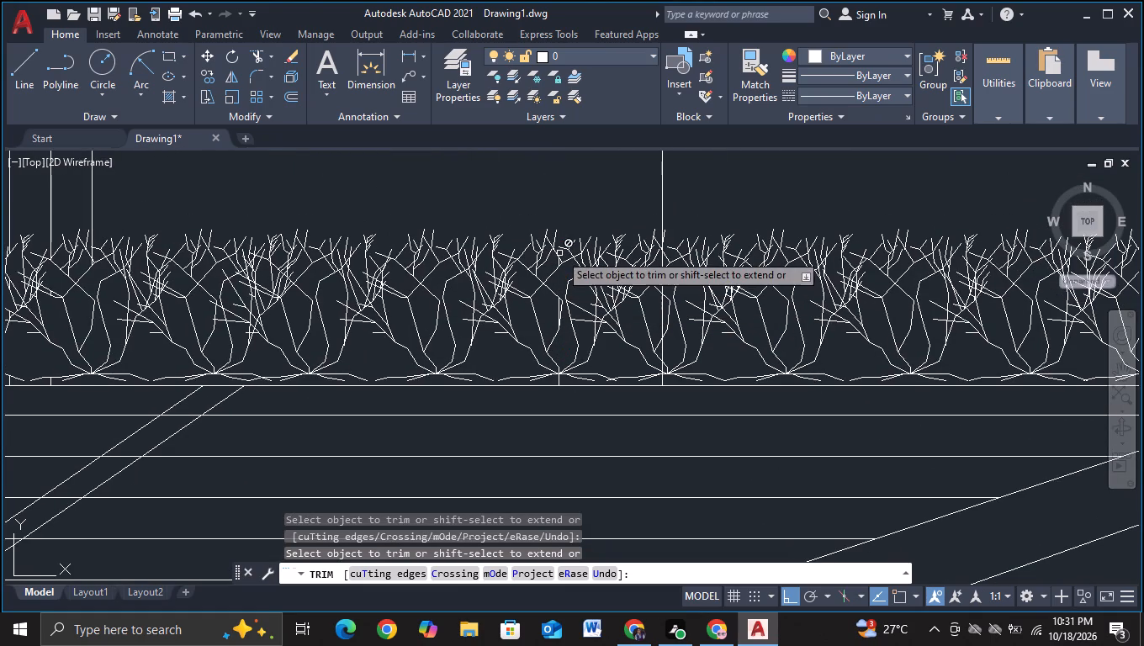
{"action": "key", "text": "ctrl+z"}
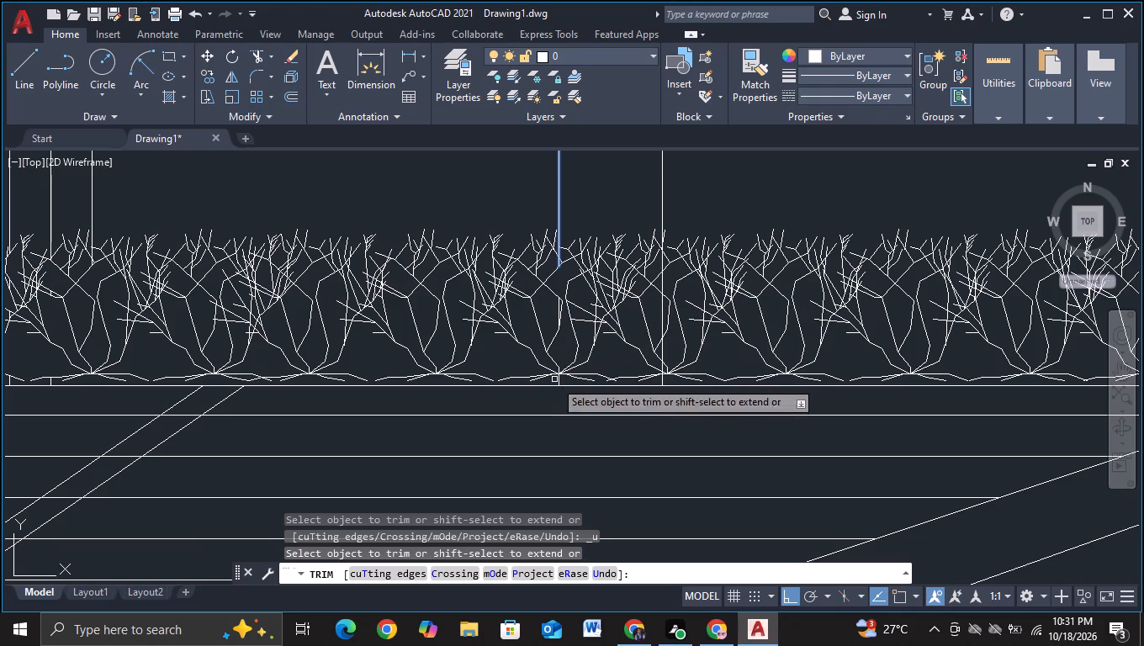
{"action": "left_click", "coordinate": [562, 381]}
{"action": "left_click", "coordinate": [559, 379]}
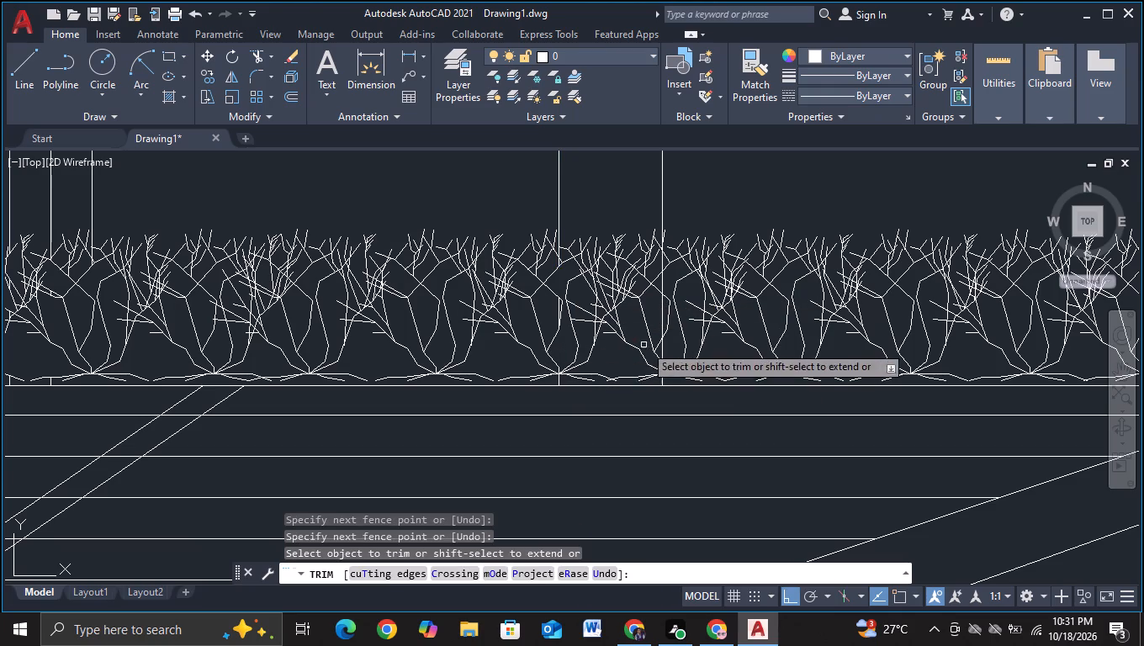
{"action": "left_click", "coordinate": [559, 378]}
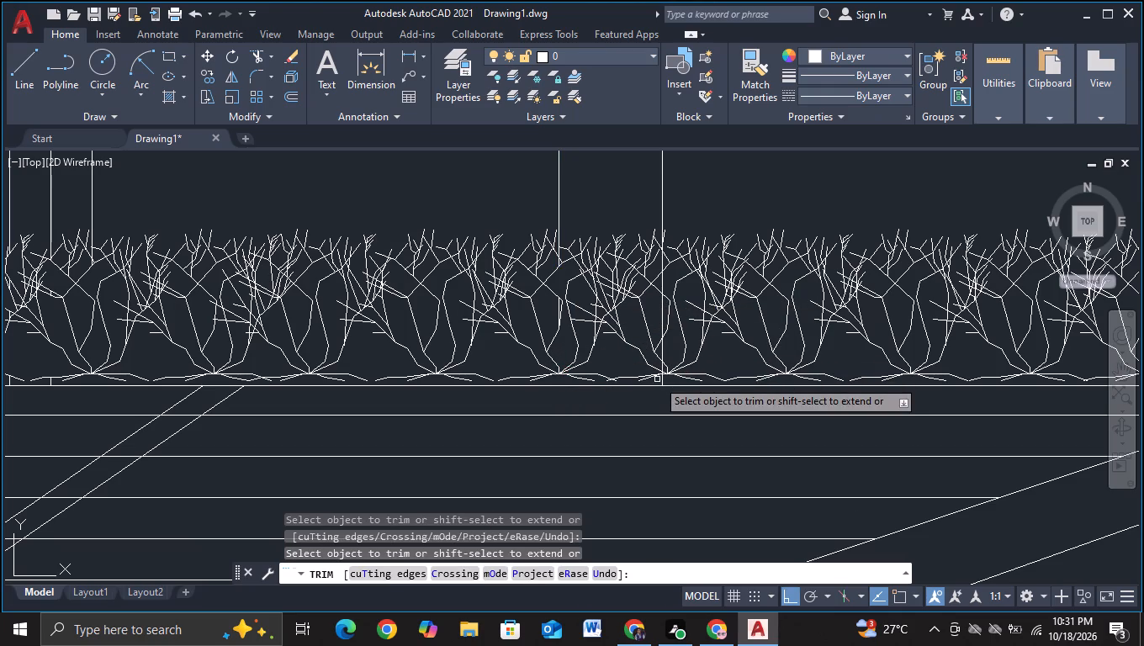
Trim the second mid-hedge vertical wall line segment by segment from the ground line up to the shrub's upper branches.
{"action": "left_click", "coordinate": [663, 380]}
{"action": "left_click", "coordinate": [663, 357]}
{"action": "left_click", "coordinate": [663, 351]}
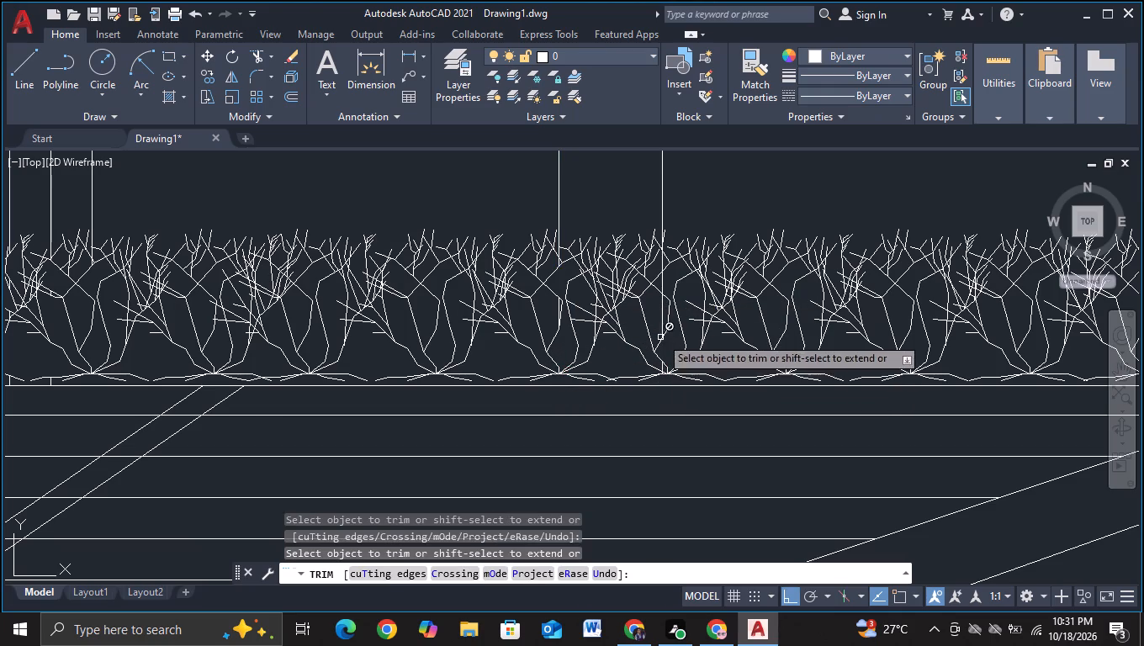
{"action": "left_click", "coordinate": [661, 323]}
{"action": "left_click", "coordinate": [663, 285]}
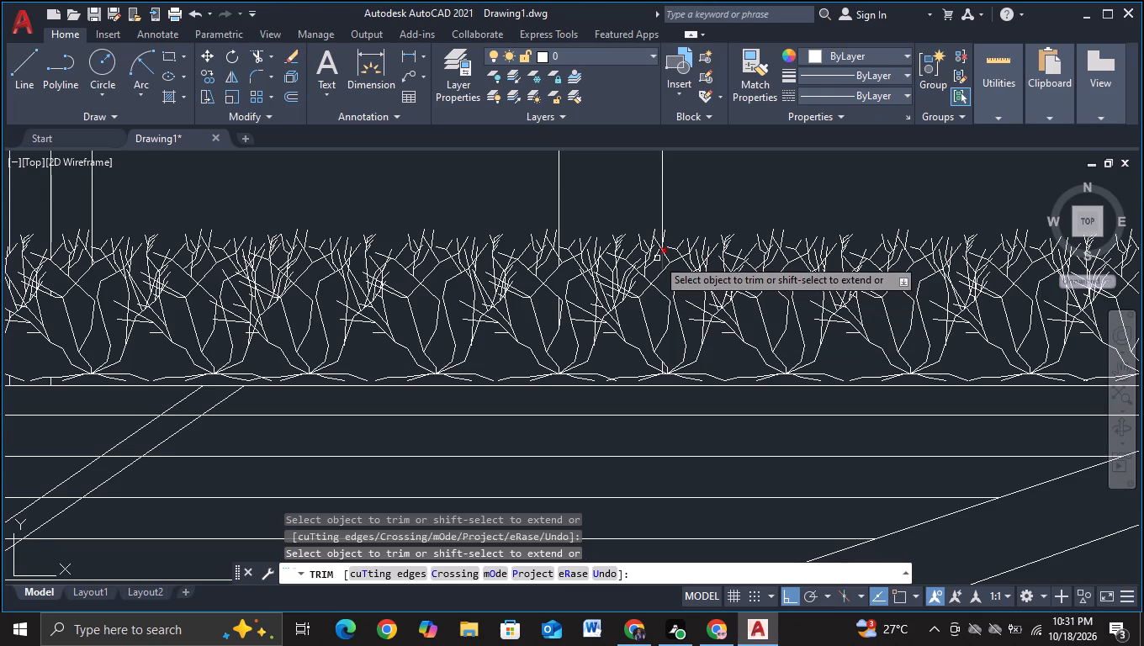
{"action": "left_click", "coordinate": [661, 263]}
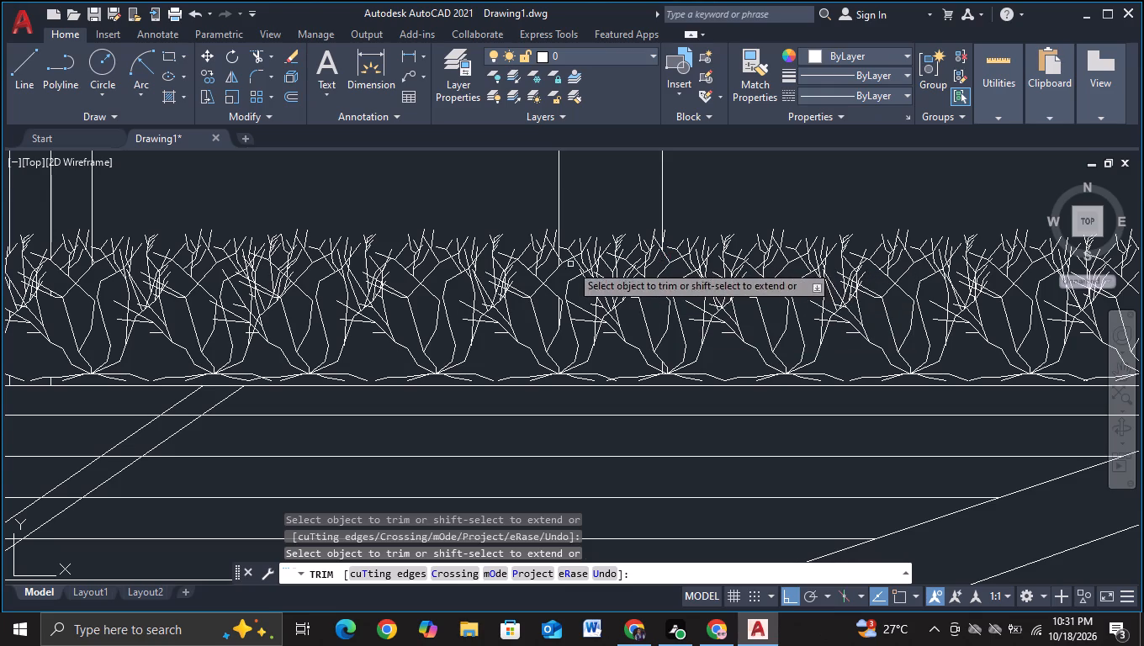
Trim the leftover piece of the first mid-hedge wall line among the shrub's upper branches and end the Trim command.
{"action": "left_click", "coordinate": [559, 254]}
{"action": "left_click", "coordinate": [558, 265]}
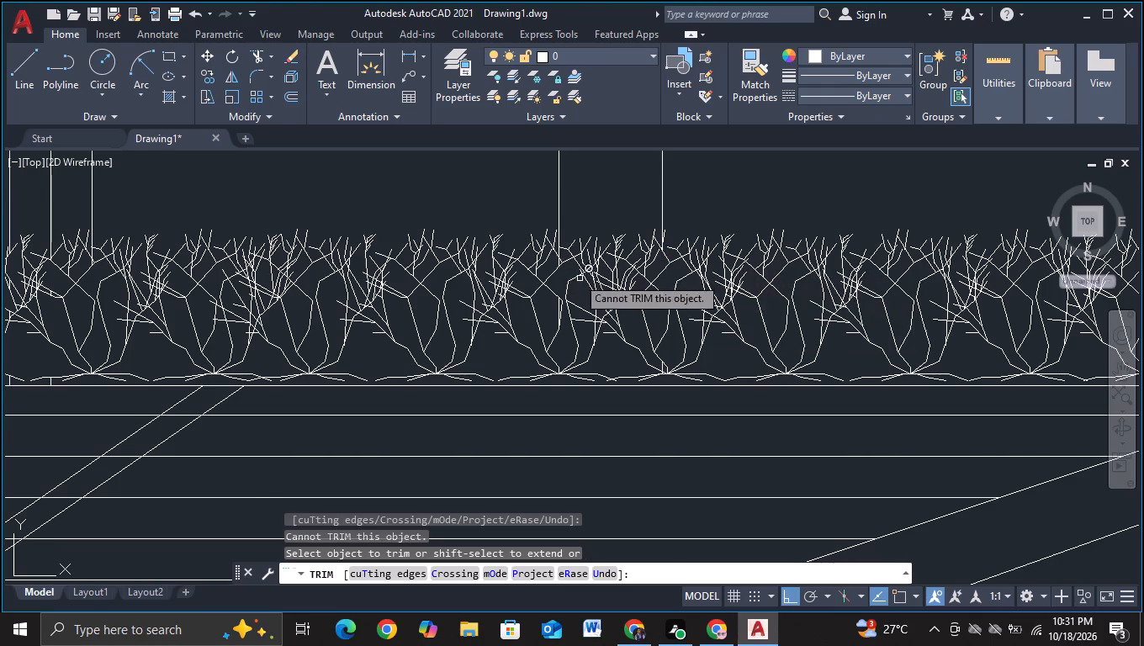
{"action": "scroll", "coordinate": [559, 268], "scroll_direction": "up", "scroll_amount": 1}
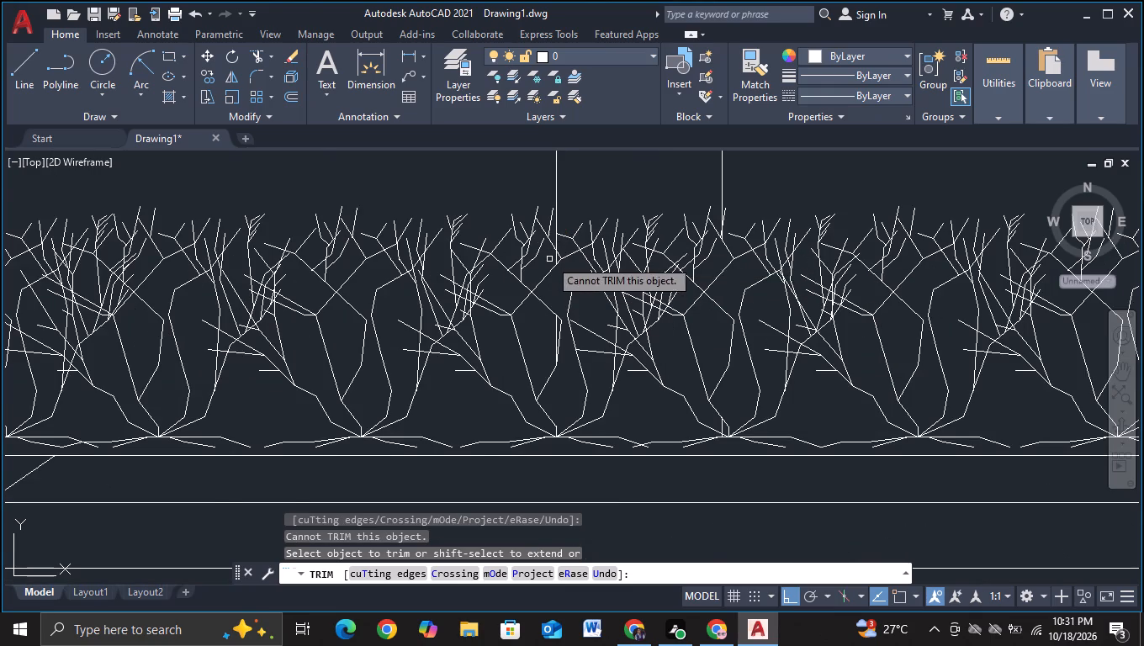
{"action": "scroll", "coordinate": [549, 261], "scroll_direction": "up", "scroll_amount": 2}
{"action": "left_click", "coordinate": [559, 257]}
{"action": "scroll", "coordinate": [562, 273], "scroll_direction": "down", "scroll_amount": 2}
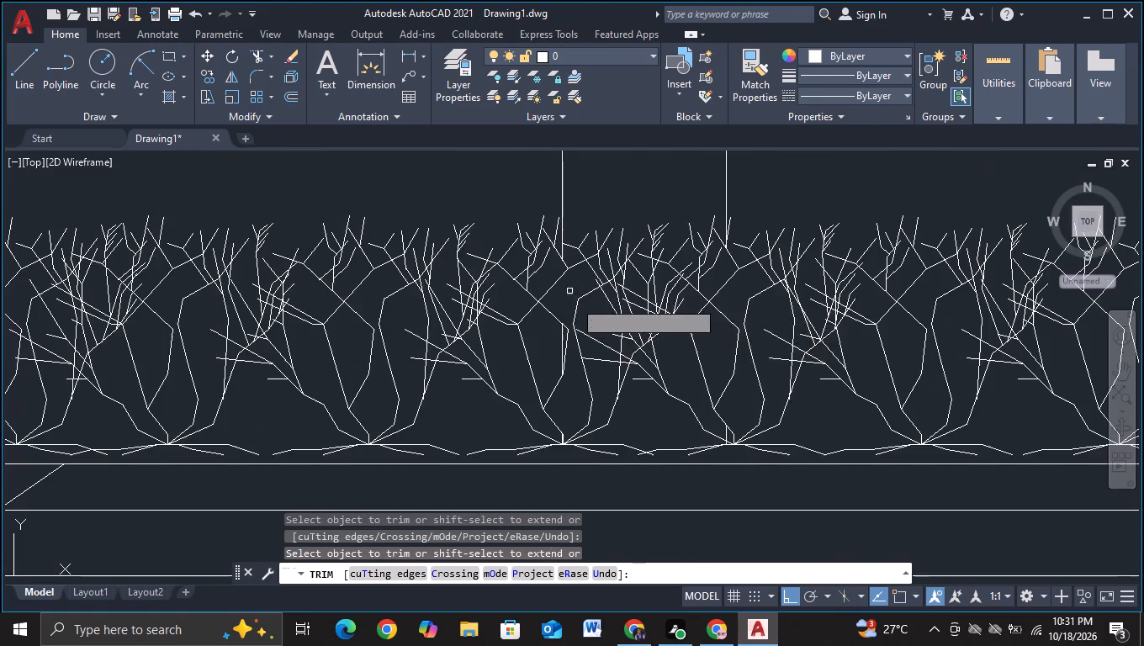
{"action": "scroll", "coordinate": [600, 329], "scroll_direction": "down", "scroll_amount": 3}
{"action": "middle_click_drag", "start_coordinate": [682, 352], "coordinate": [506, 367]}
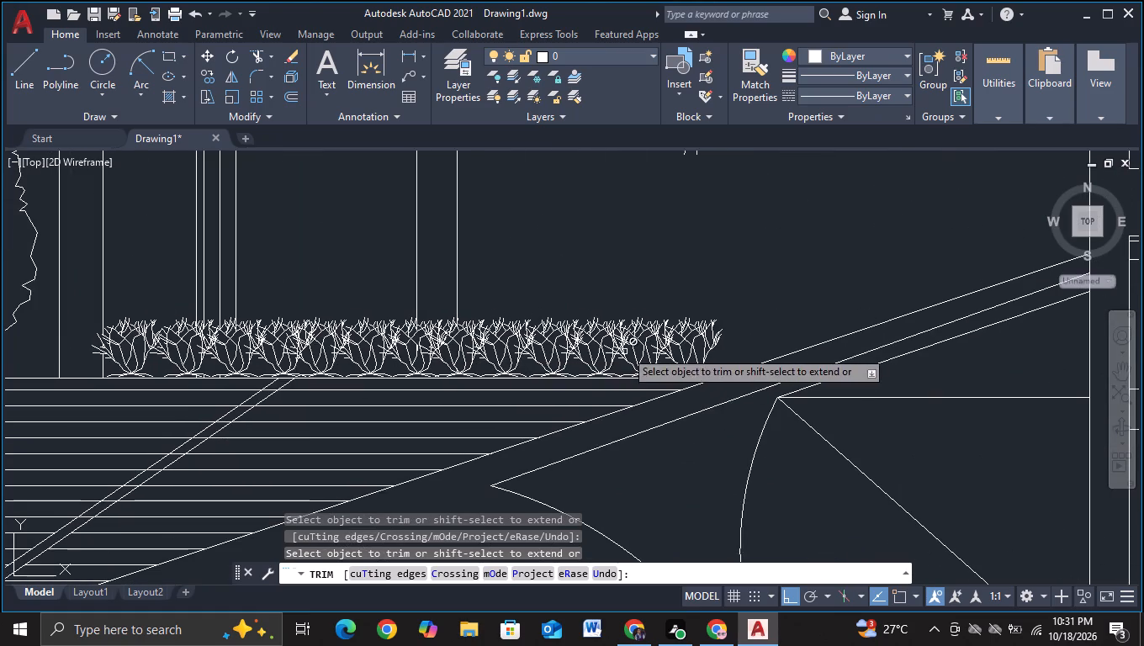
{"action": "key", "text": "Escape"}
Scale up the conifer floating above the hedge from a base point near its trunk until it is about as wide as the hedge.
{"action": "scroll", "coordinate": [628, 348], "scroll_direction": "down", "scroll_amount": 3}
{"action": "left_click", "coordinate": [656, 294]}
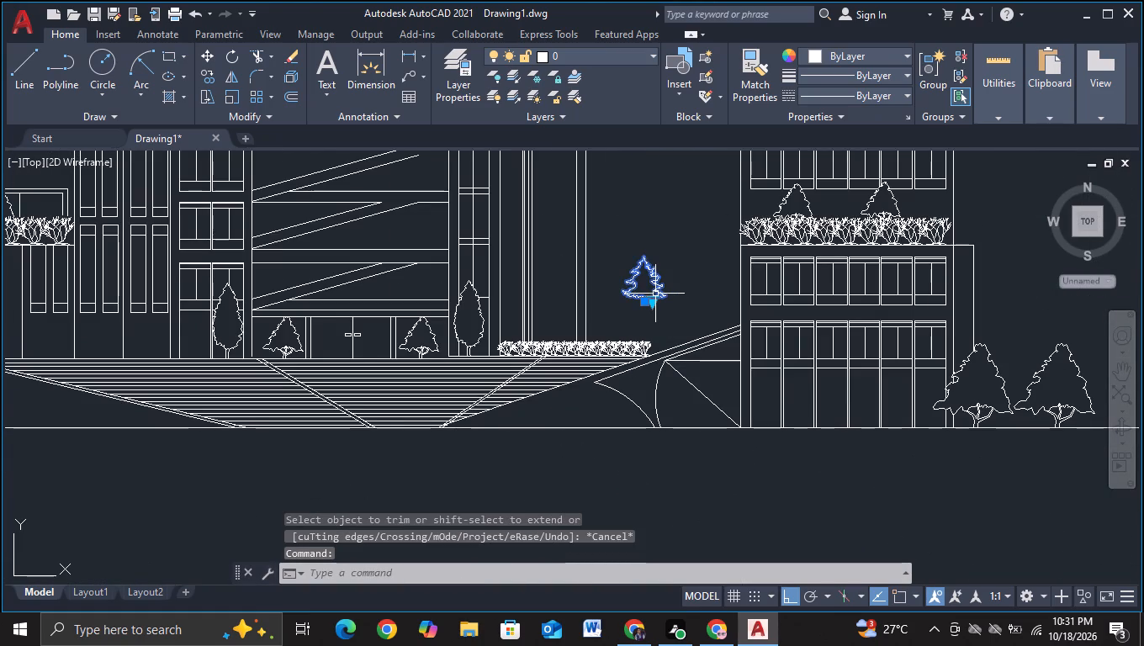
{"action": "key", "text": "s"}
{"action": "left_click", "coordinate": [697, 346]}
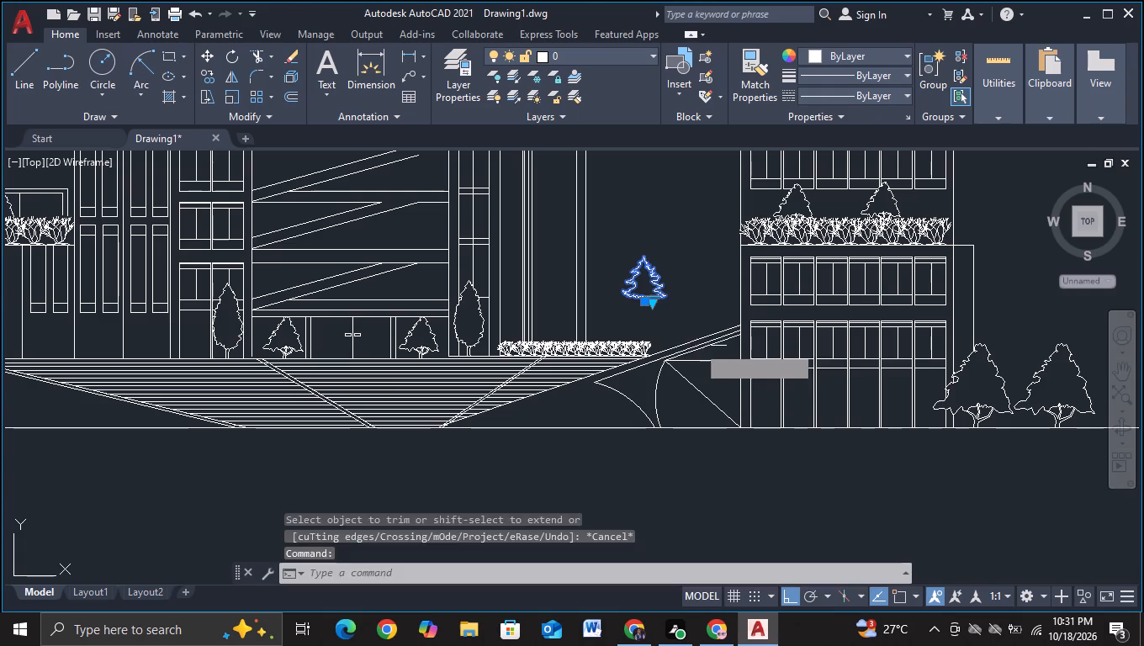
{"action": "left_click", "coordinate": [649, 296]}
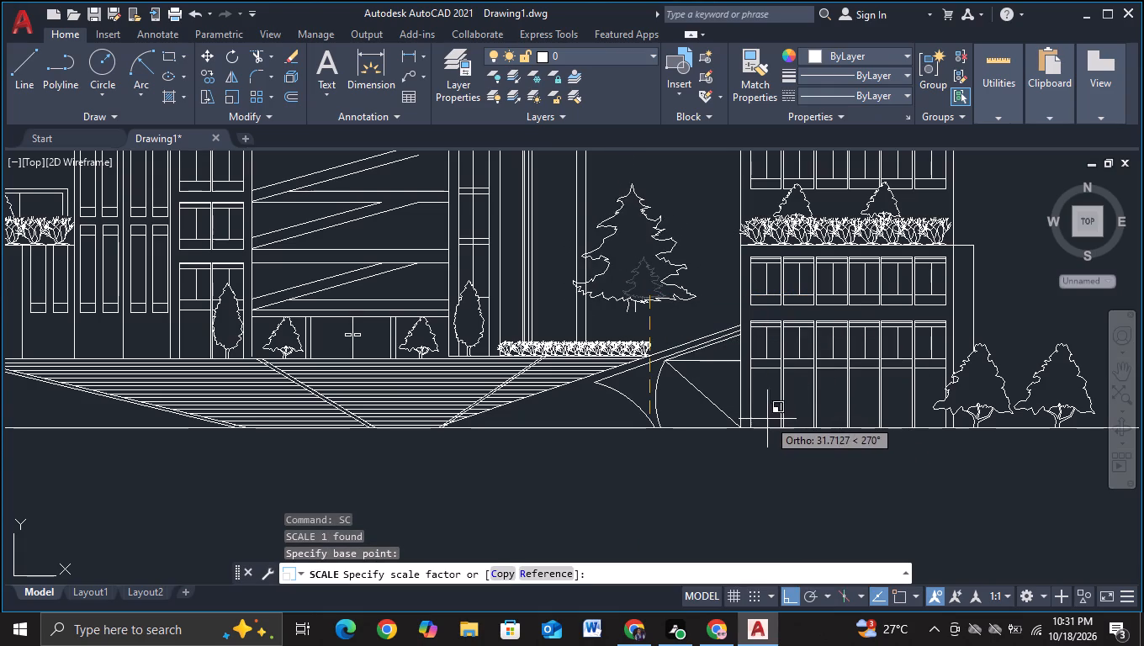
{"action": "left_click", "coordinate": [792, 447]}
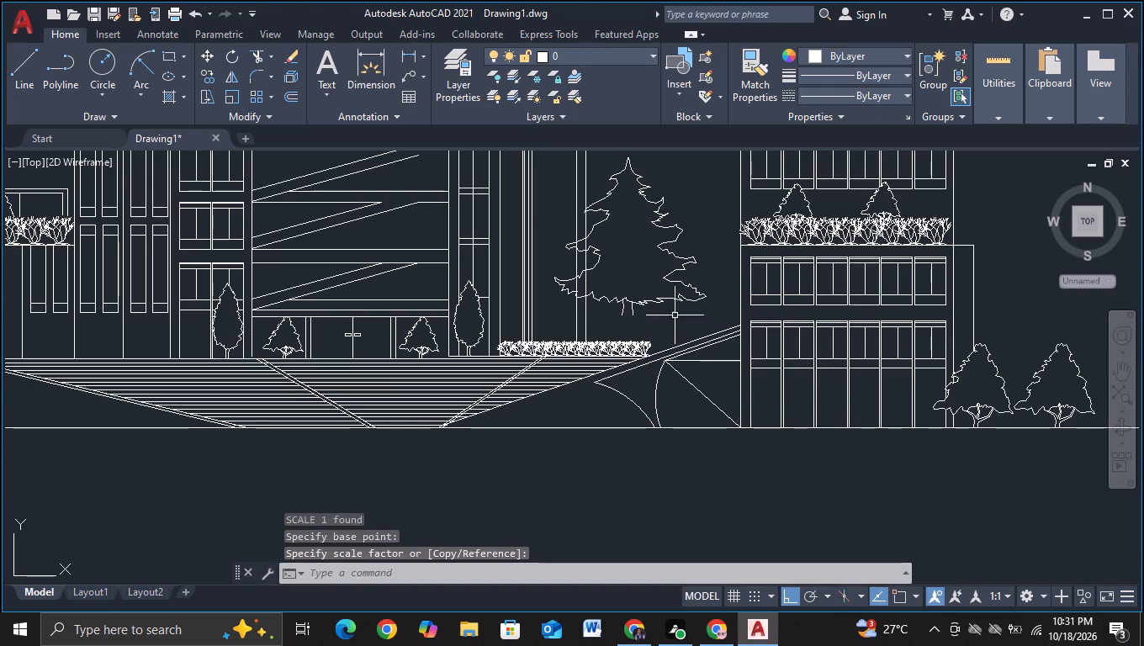
With Ortho off, move the enlarged conifer down so its trunk stands on the sloping lines at the end of the hedge.
{"action": "left_click", "coordinate": [651, 299]}
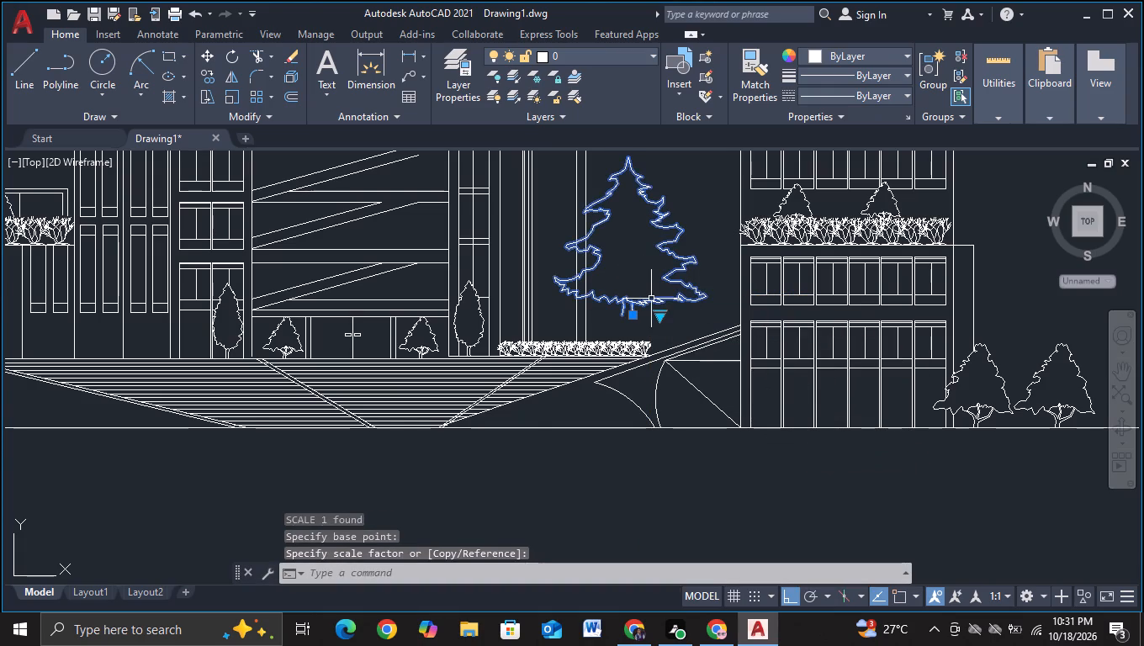
{"action": "key", "text": "n"}
{"action": "key", "text": "BackSpace"}
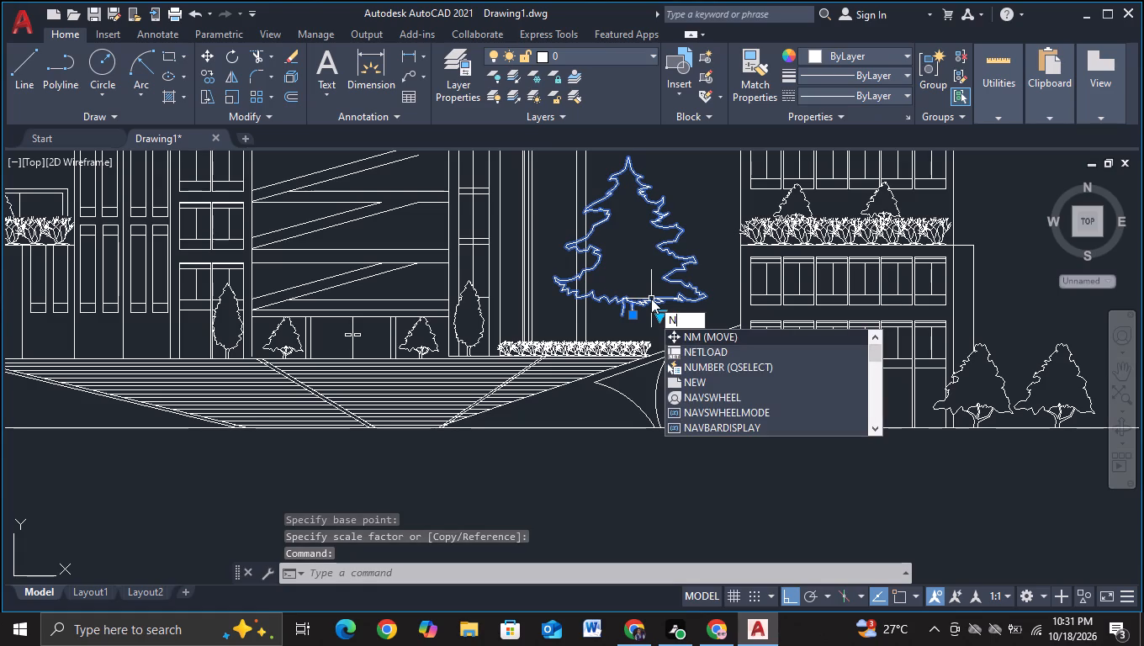
{"action": "key", "text": "BackSpace"}
{"action": "key", "text": "m"}
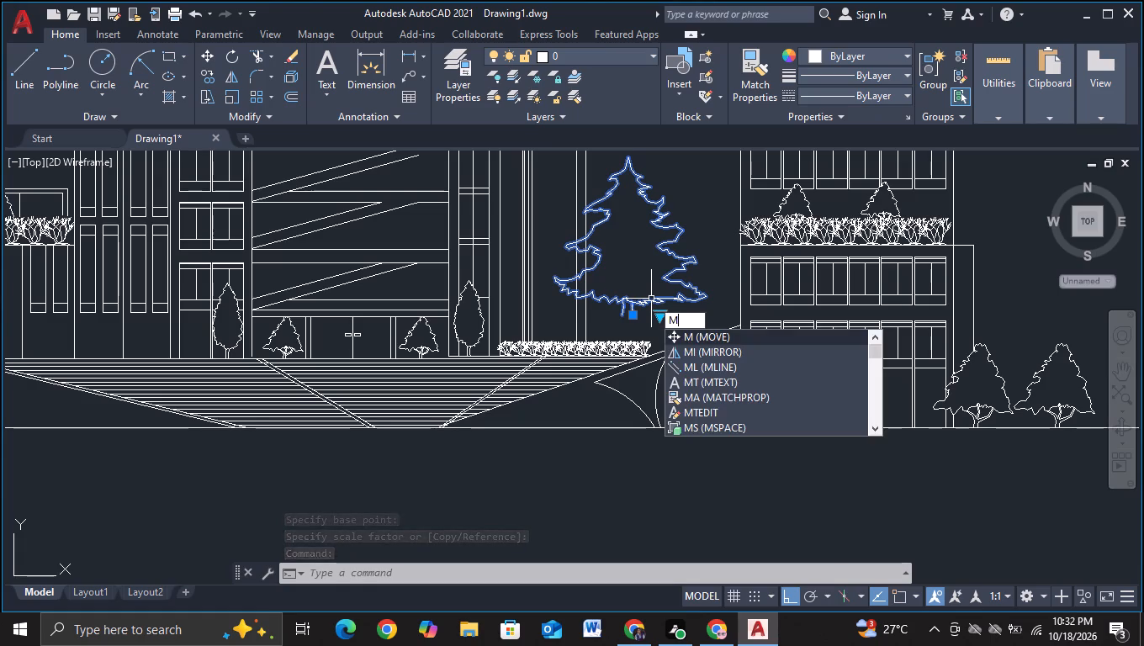
{"action": "left_click", "coordinate": [691, 340]}
{"action": "left_click", "coordinate": [635, 297]}
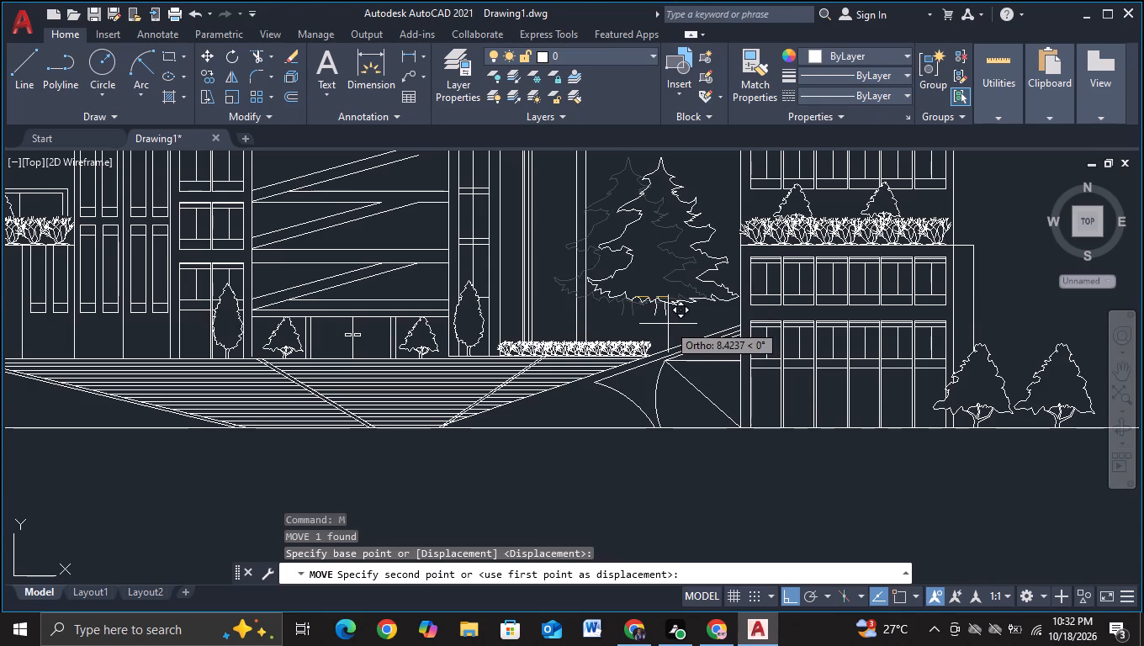
{"action": "key", "text": "F8"}
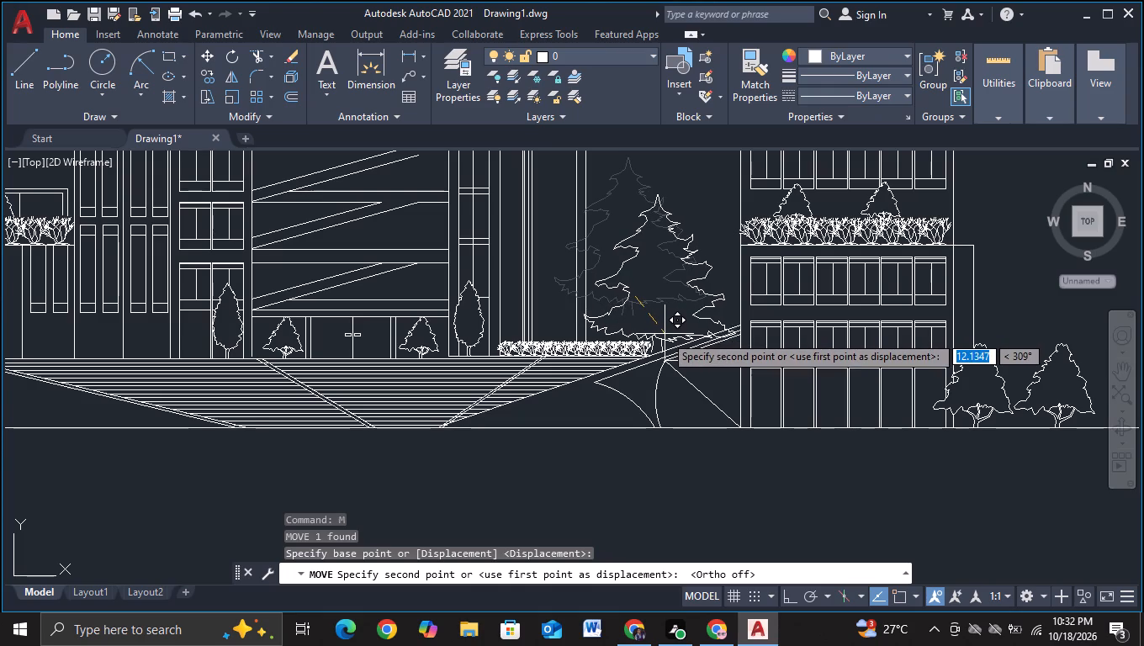
{"action": "left_click", "coordinate": [665, 336]}
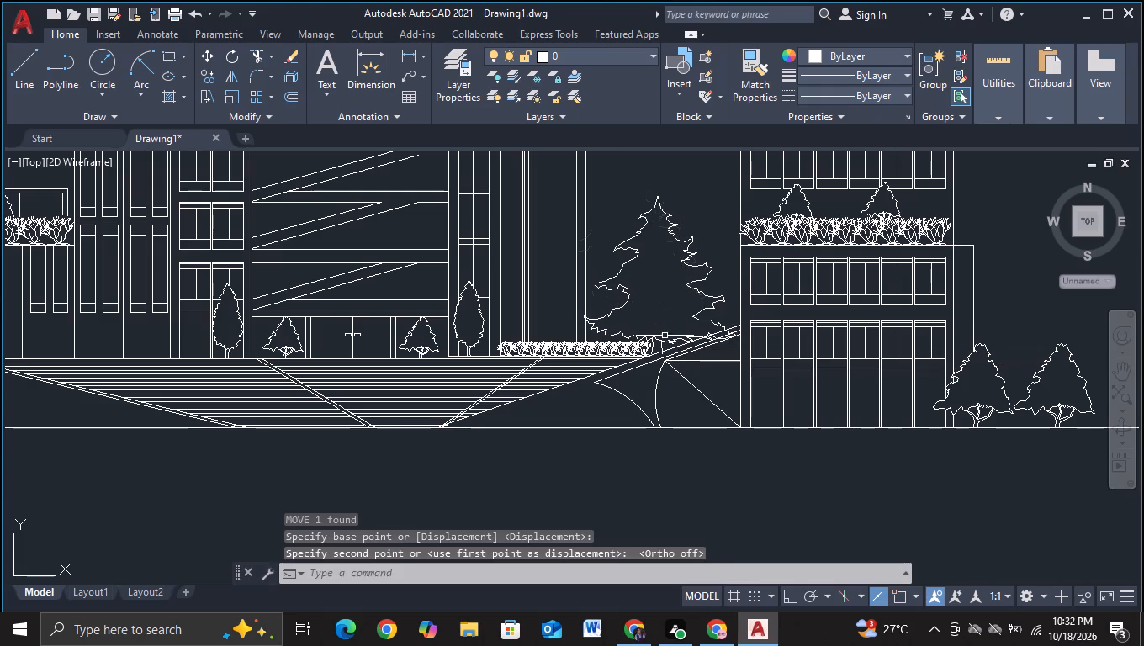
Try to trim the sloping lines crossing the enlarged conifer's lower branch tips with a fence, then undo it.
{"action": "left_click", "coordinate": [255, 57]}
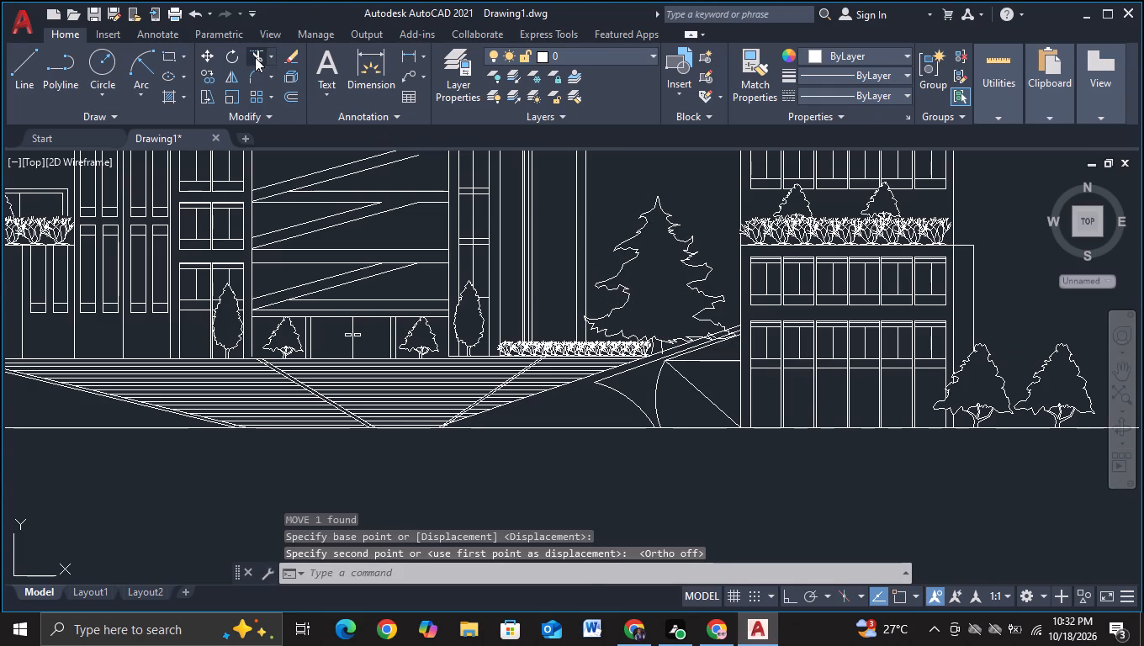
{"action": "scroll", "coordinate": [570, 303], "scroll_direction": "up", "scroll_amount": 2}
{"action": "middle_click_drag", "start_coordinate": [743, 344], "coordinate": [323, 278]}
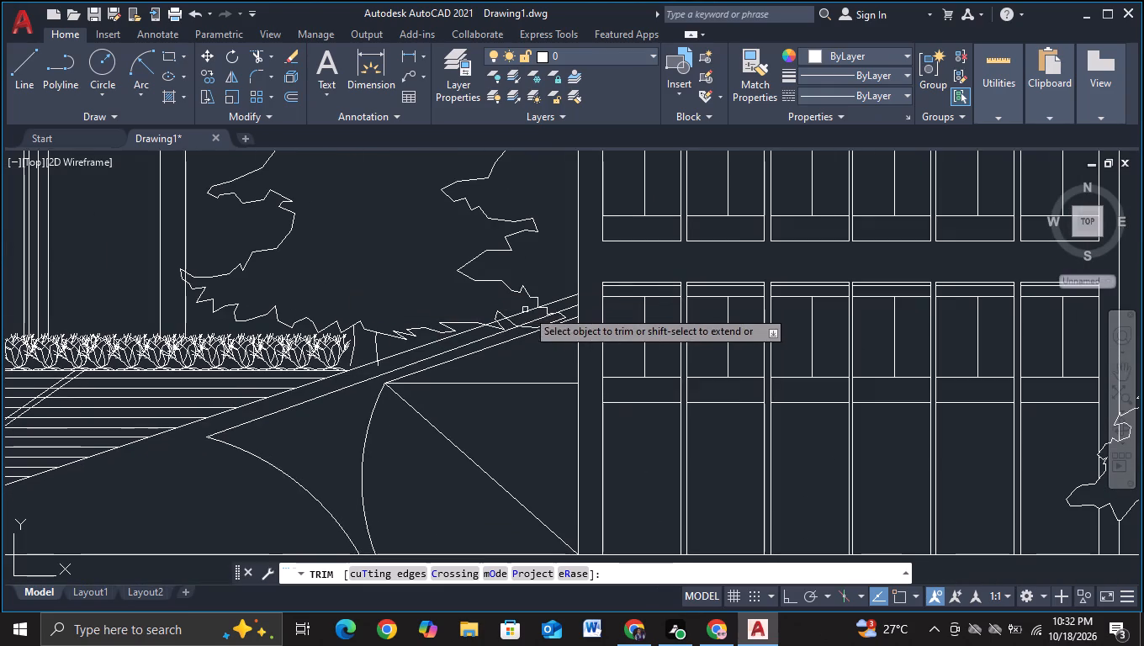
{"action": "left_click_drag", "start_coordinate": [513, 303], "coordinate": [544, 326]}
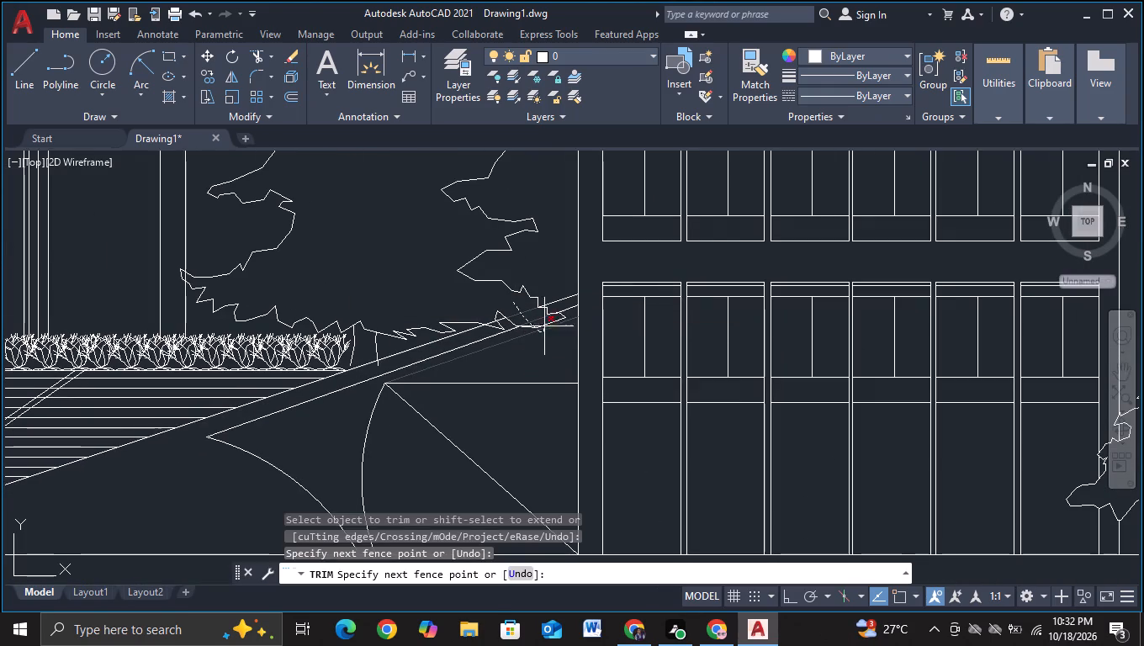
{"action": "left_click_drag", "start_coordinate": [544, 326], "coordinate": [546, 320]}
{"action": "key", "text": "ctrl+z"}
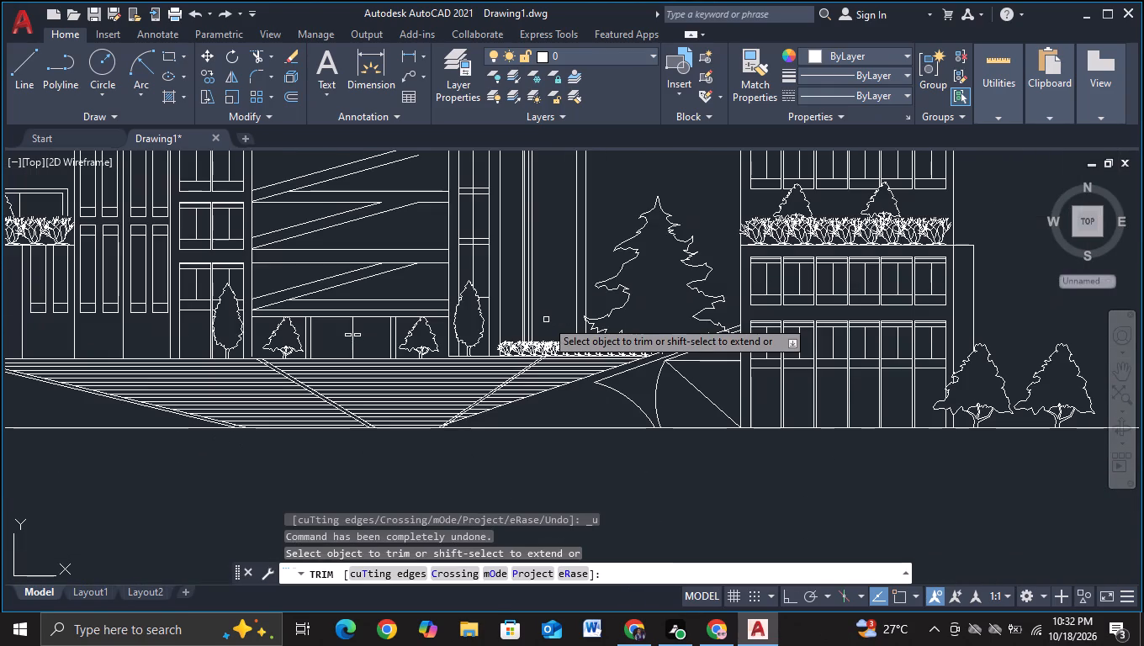
Trim the two upper sloping lines where they pass through the enlarged conifer's lowest branches next to the tower wall.
{"action": "scroll", "coordinate": [782, 389], "scroll_direction": "up", "scroll_amount": 2}
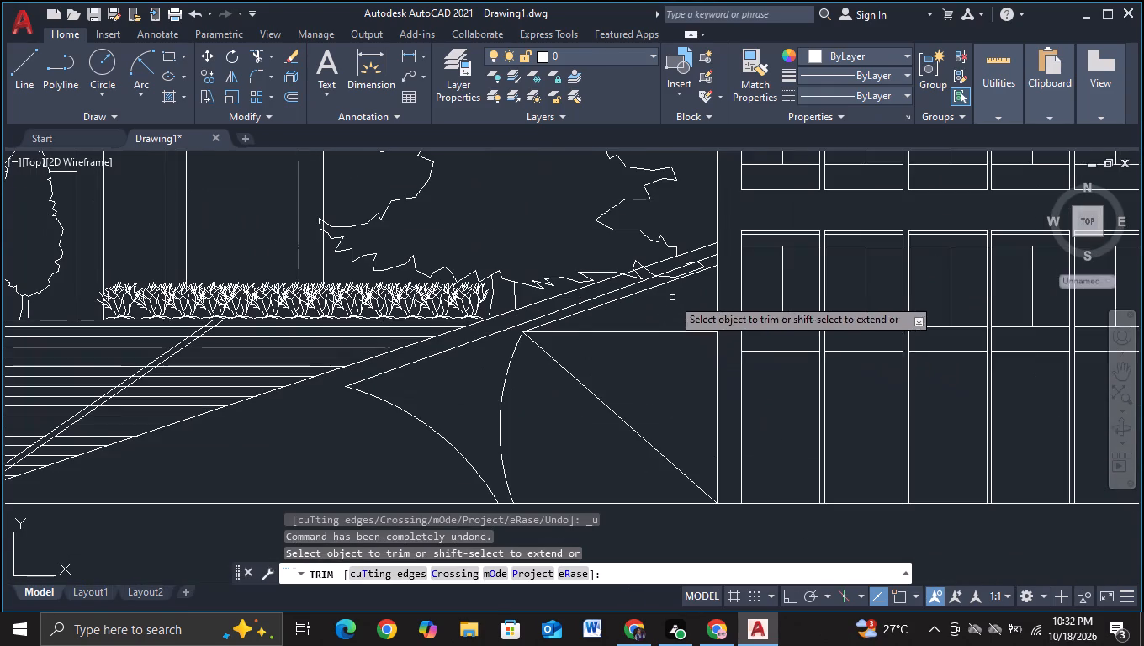
{"action": "middle_click_drag", "start_coordinate": [673, 305], "coordinate": [608, 426]}
{"action": "scroll", "coordinate": [606, 417], "scroll_direction": "up", "scroll_amount": 2}
{"action": "left_click_drag", "start_coordinate": [583, 320], "coordinate": [622, 365]}
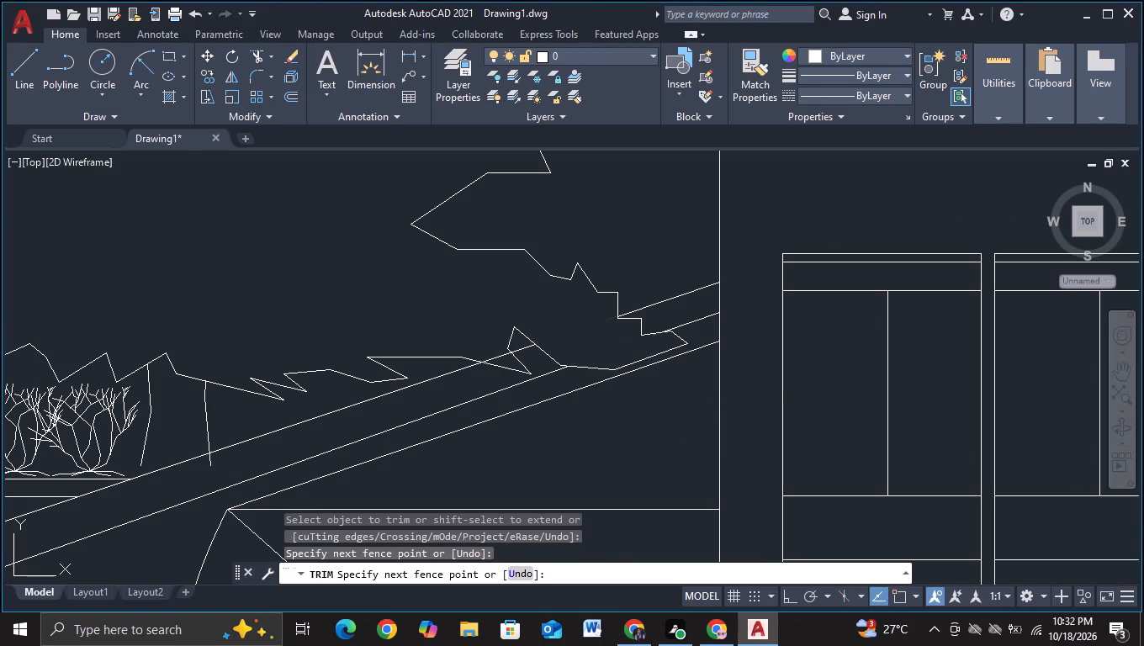
{"action": "left_click", "coordinate": [499, 356]}
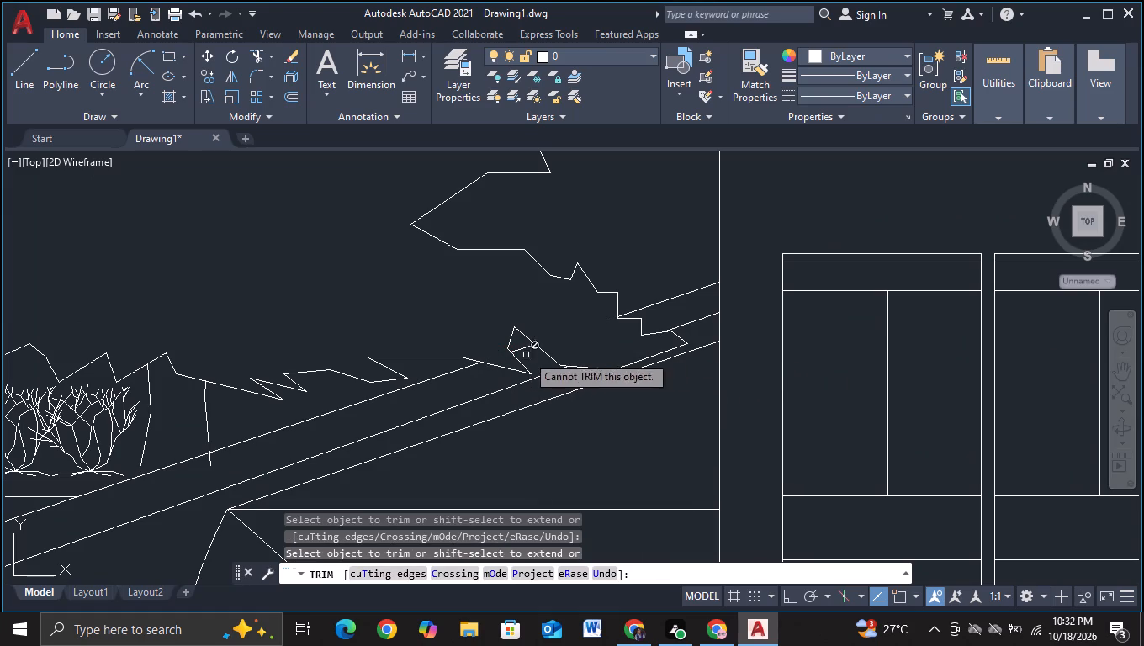
Trim the short piece of vertical wall line crossing the conifer's outermost lower branch tip above the hedge and end Trim.
{"action": "scroll", "coordinate": [495, 413], "scroll_direction": "down", "scroll_amount": 1}
{"action": "middle_click_drag", "start_coordinate": [552, 418], "coordinate": [627, 392]}
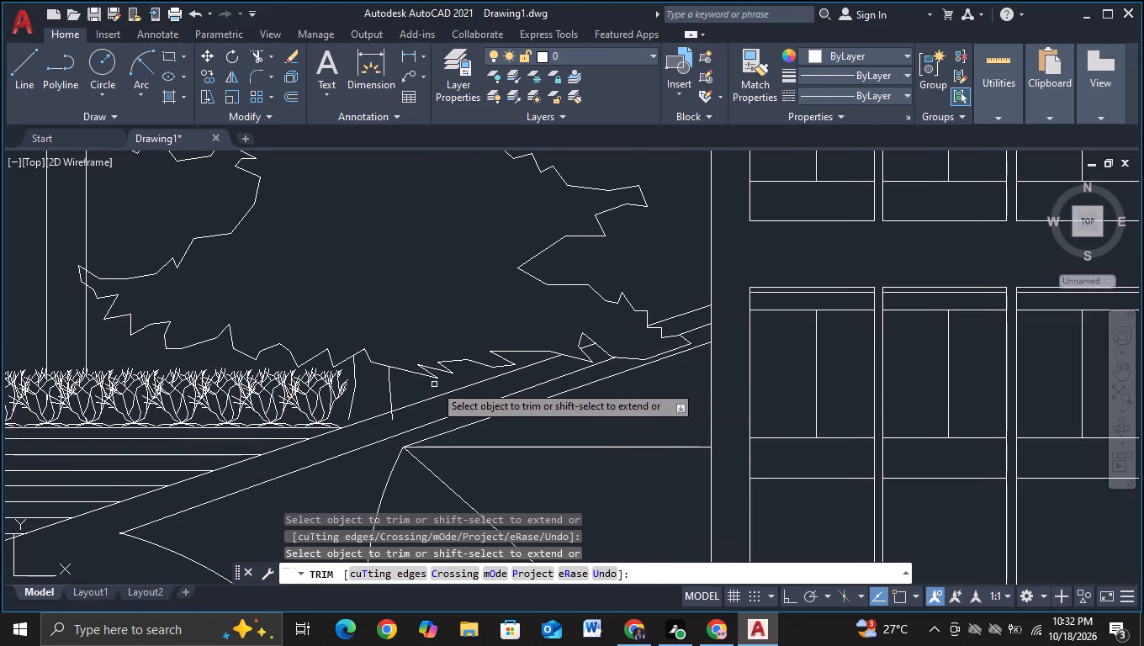
{"action": "scroll", "coordinate": [527, 343], "scroll_direction": "down", "scroll_amount": 2}
{"action": "scroll", "coordinate": [374, 331], "scroll_direction": "up", "scroll_amount": 2}
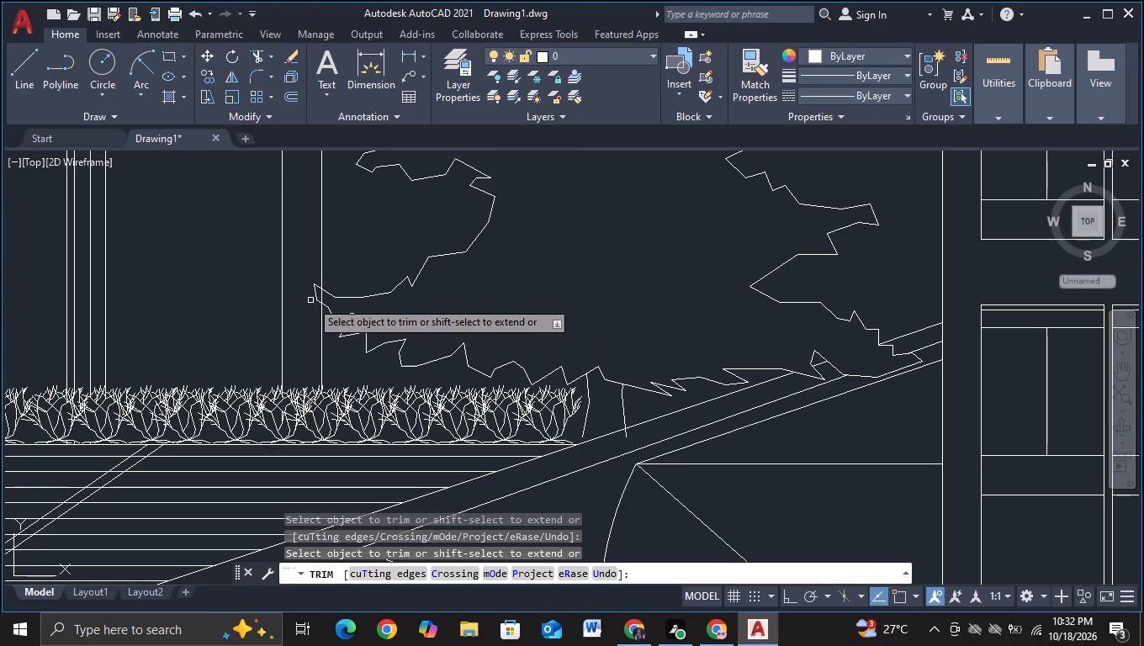
{"action": "left_click", "coordinate": [321, 295]}
{"action": "scroll", "coordinate": [380, 281], "scroll_direction": "down", "scroll_amount": 2}
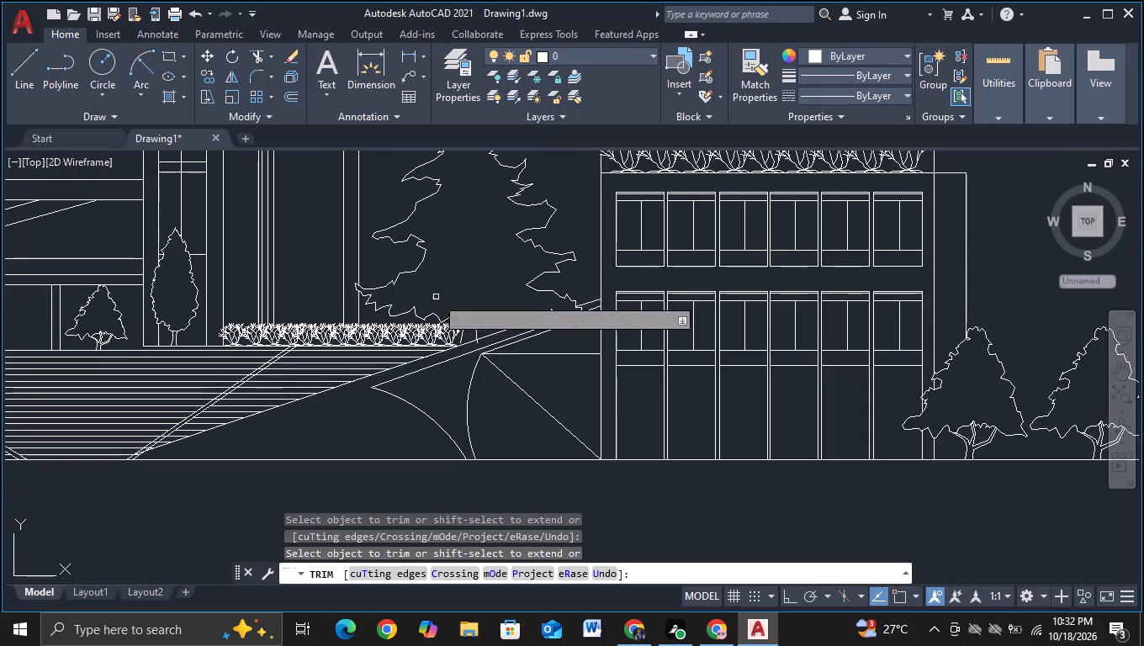
{"action": "scroll", "coordinate": [436, 297], "scroll_direction": "down", "scroll_amount": 2}
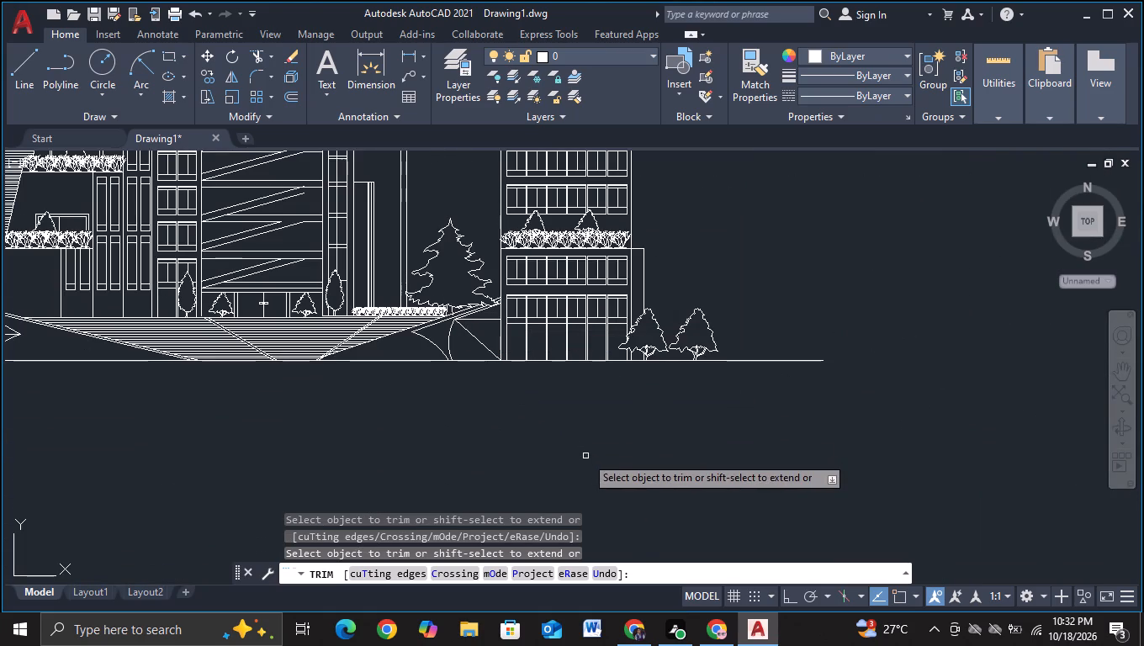
{"action": "key", "text": "Escape"}
Erase the spare tree and shrub symbols floating beside the stepped side of the building.
{"action": "scroll", "coordinate": [585, 456], "scroll_direction": "down", "scroll_amount": 2}
{"action": "middle_click_drag", "start_coordinate": [578, 462], "coordinate": [663, 433]}
{"action": "middle_click_drag", "start_coordinate": [491, 465], "coordinate": [554, 417]}
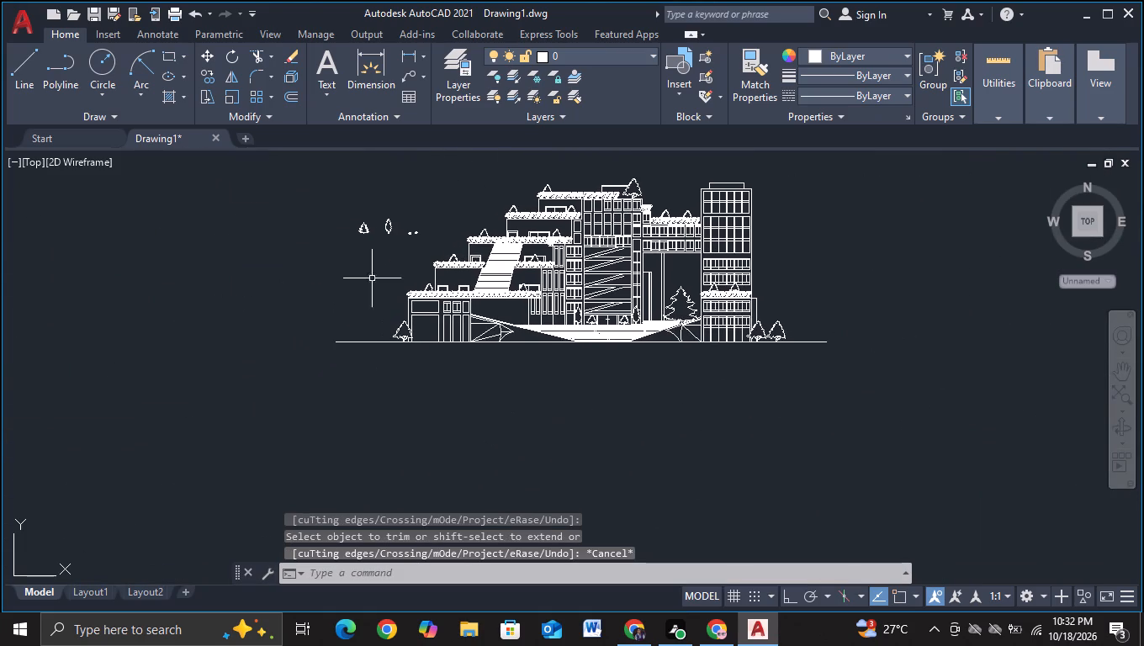
{"action": "left_click_drag", "start_coordinate": [331, 183], "coordinate": [331, 195]}
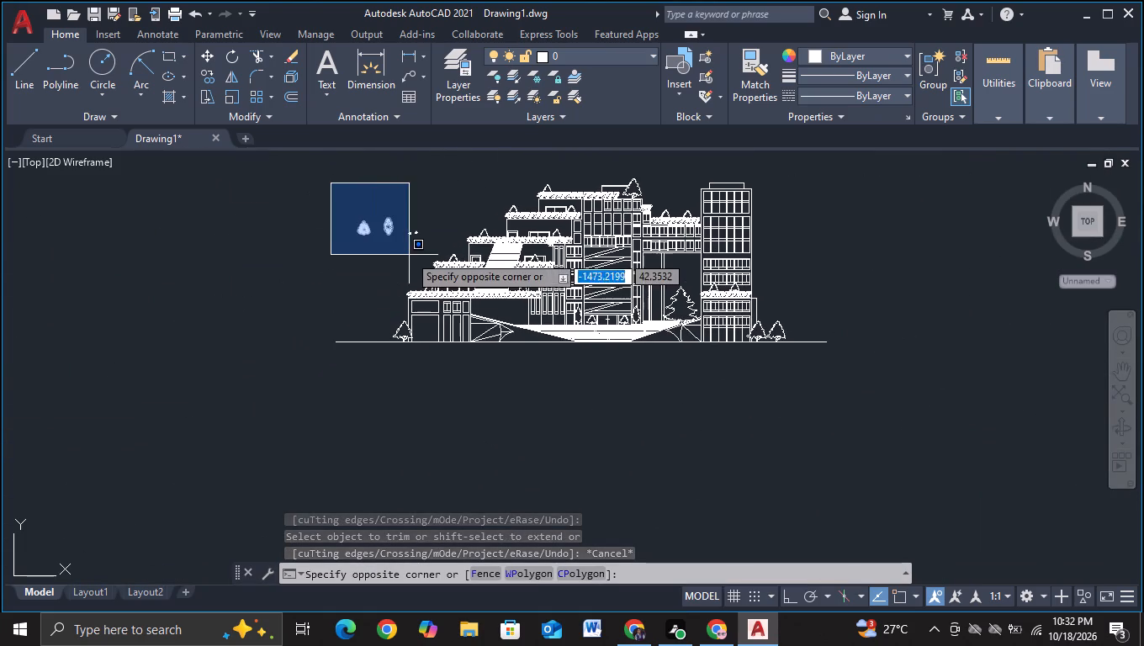
{"action": "left_click", "coordinate": [426, 252]}
{"action": "key", "text": "Delete"}
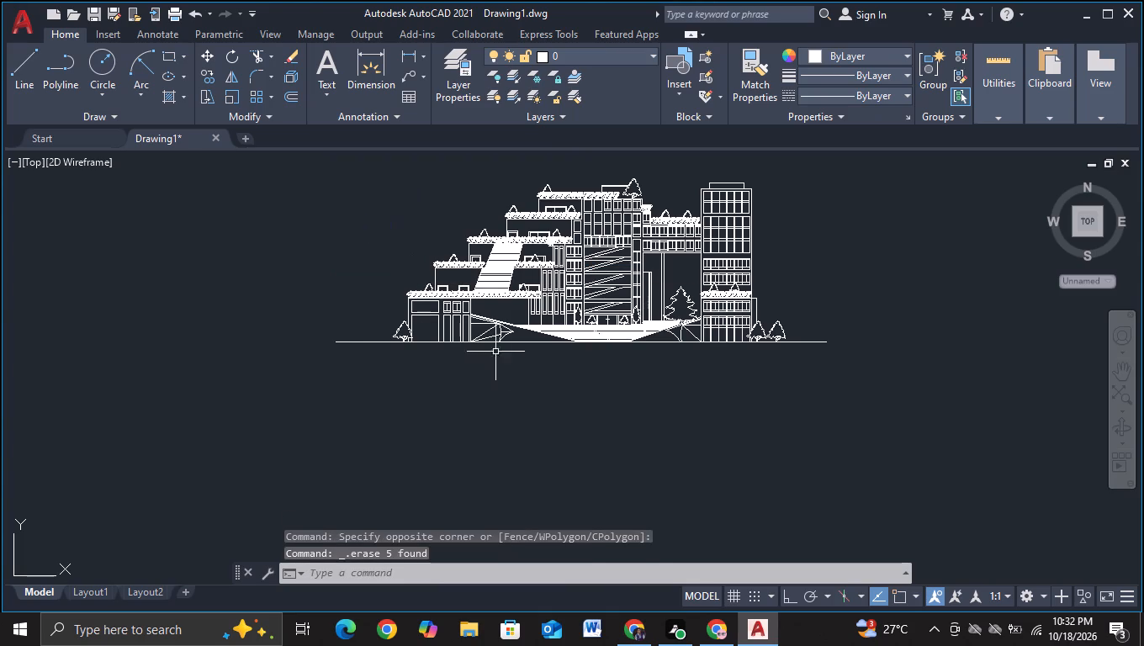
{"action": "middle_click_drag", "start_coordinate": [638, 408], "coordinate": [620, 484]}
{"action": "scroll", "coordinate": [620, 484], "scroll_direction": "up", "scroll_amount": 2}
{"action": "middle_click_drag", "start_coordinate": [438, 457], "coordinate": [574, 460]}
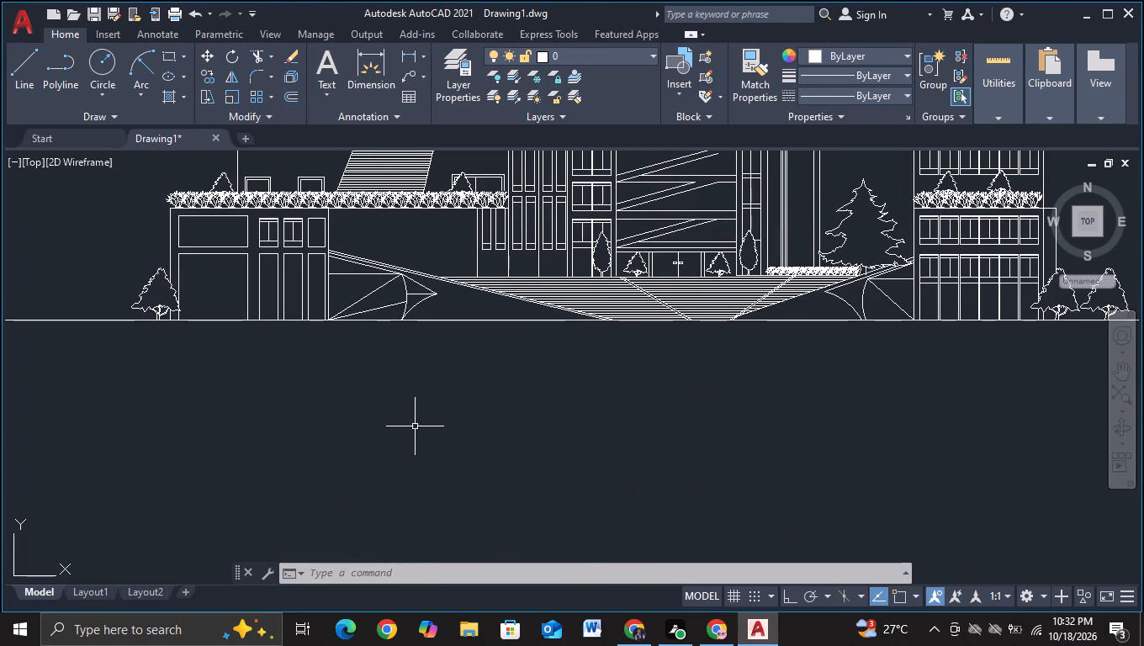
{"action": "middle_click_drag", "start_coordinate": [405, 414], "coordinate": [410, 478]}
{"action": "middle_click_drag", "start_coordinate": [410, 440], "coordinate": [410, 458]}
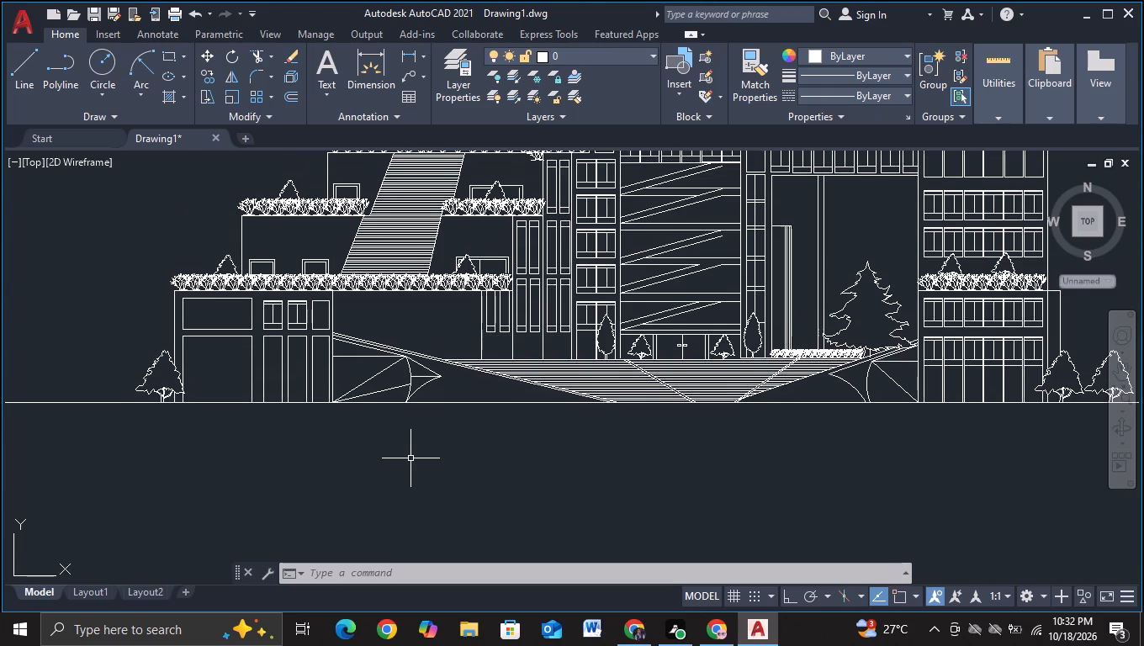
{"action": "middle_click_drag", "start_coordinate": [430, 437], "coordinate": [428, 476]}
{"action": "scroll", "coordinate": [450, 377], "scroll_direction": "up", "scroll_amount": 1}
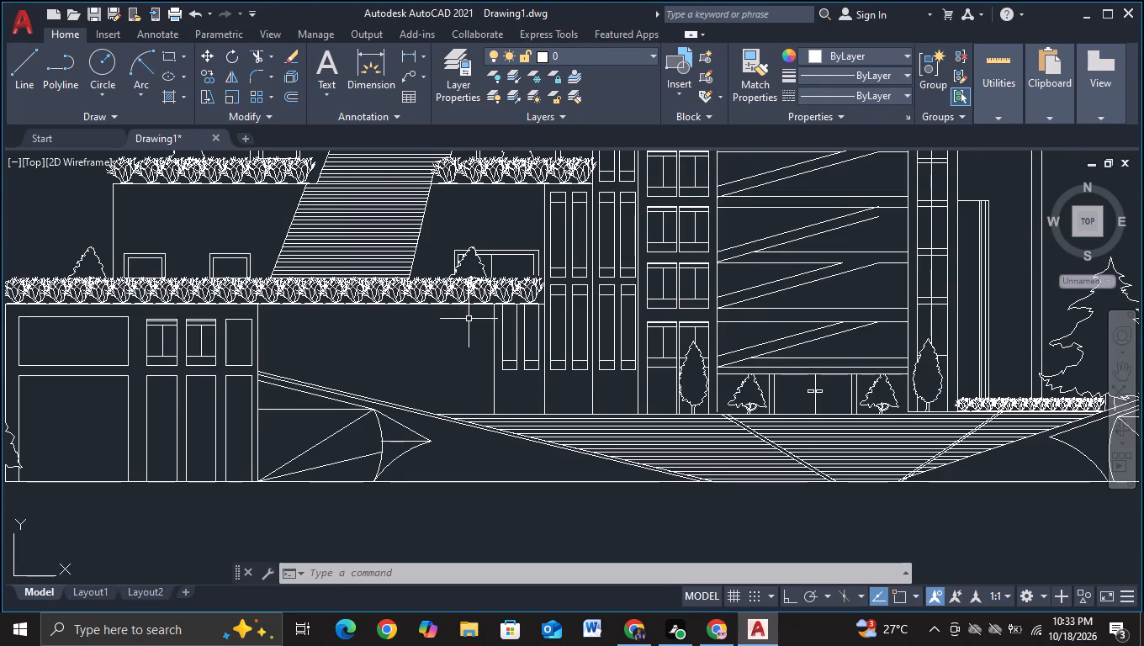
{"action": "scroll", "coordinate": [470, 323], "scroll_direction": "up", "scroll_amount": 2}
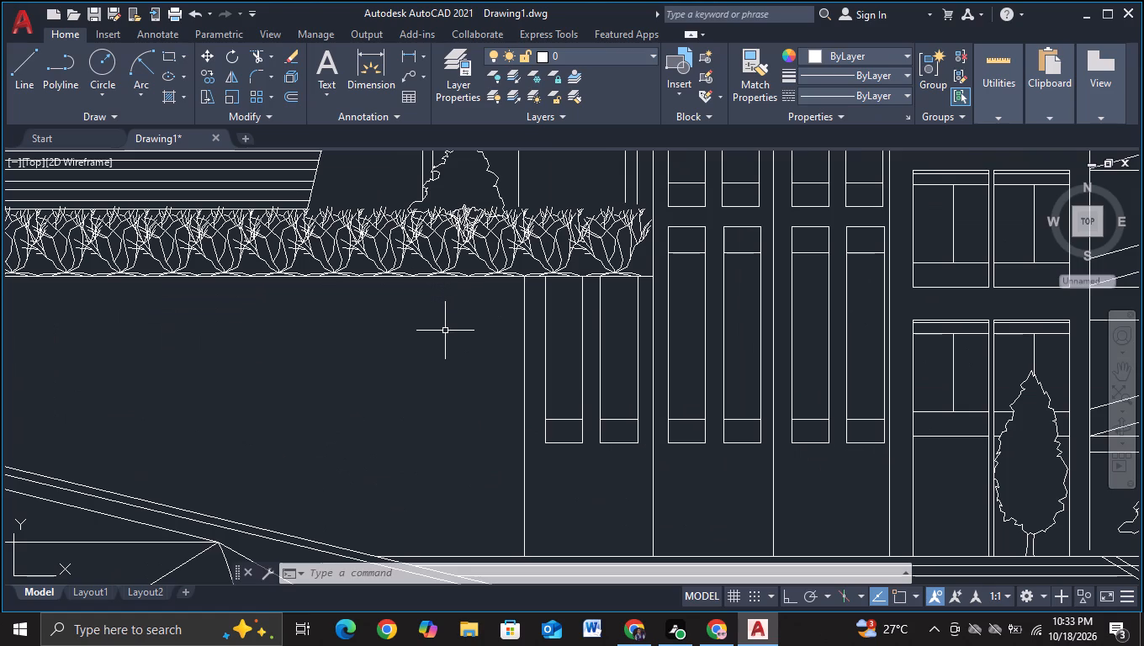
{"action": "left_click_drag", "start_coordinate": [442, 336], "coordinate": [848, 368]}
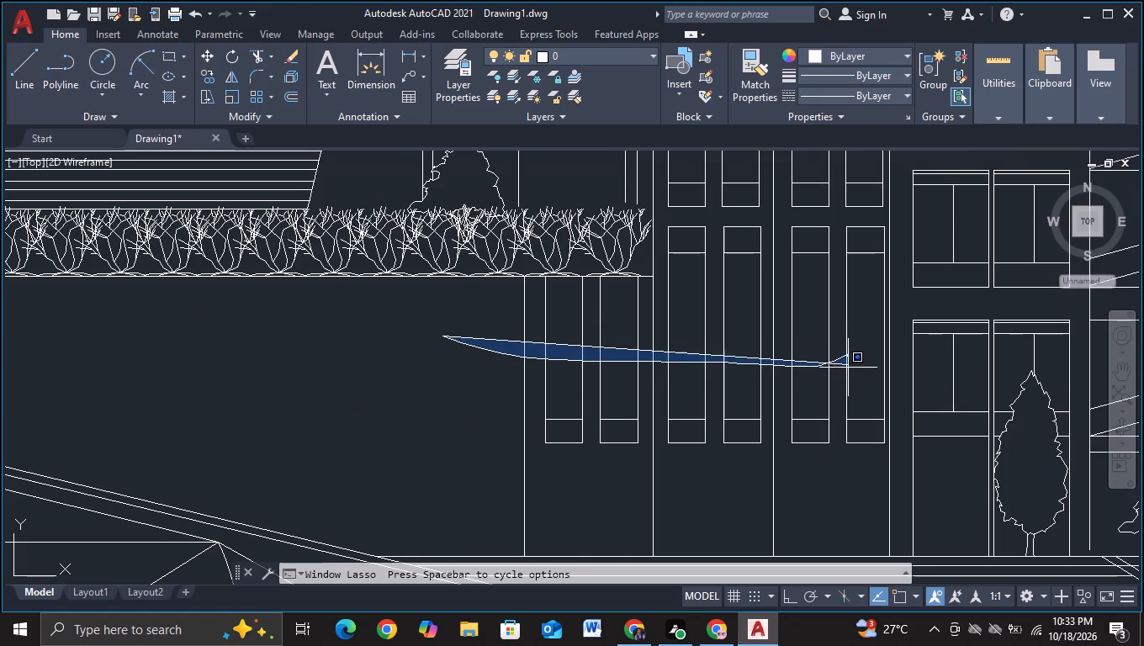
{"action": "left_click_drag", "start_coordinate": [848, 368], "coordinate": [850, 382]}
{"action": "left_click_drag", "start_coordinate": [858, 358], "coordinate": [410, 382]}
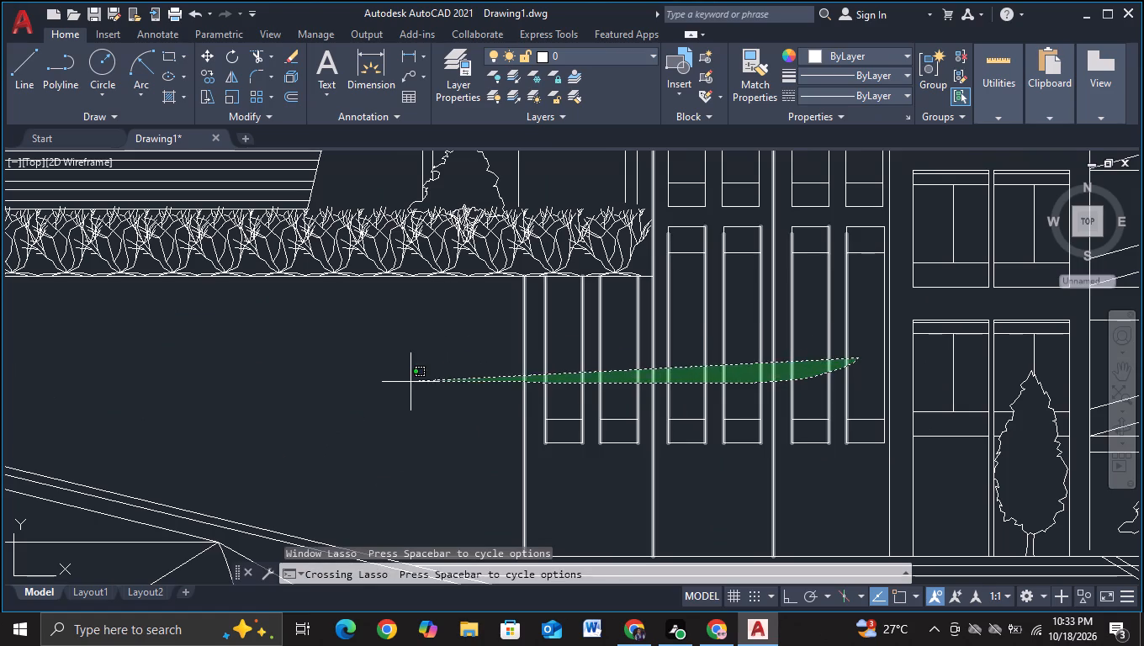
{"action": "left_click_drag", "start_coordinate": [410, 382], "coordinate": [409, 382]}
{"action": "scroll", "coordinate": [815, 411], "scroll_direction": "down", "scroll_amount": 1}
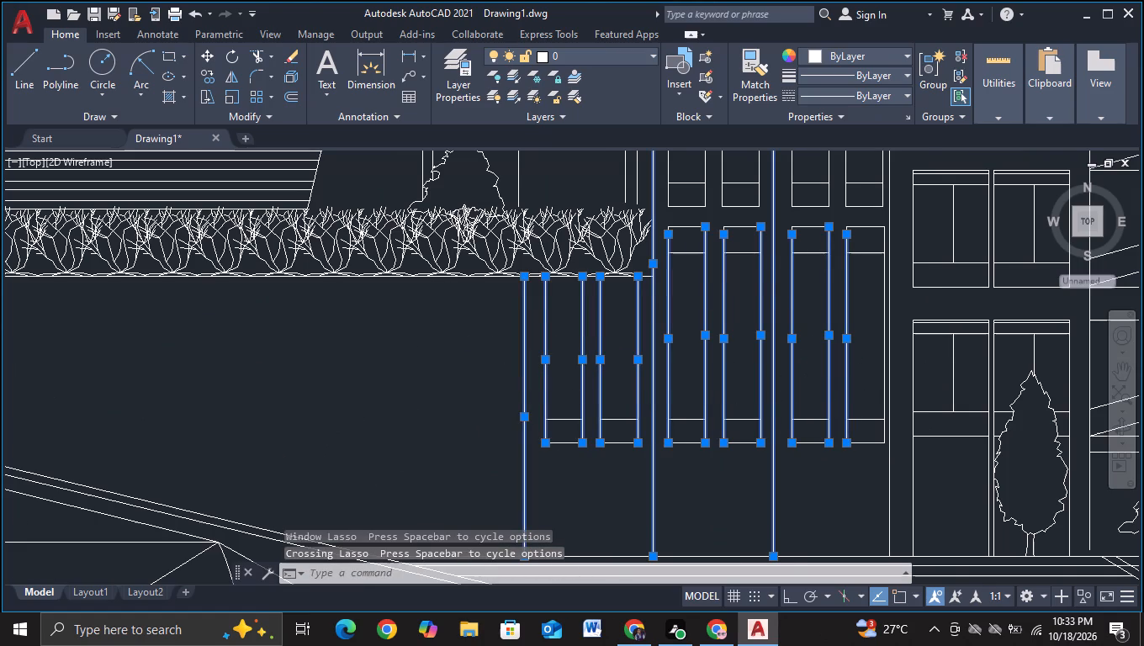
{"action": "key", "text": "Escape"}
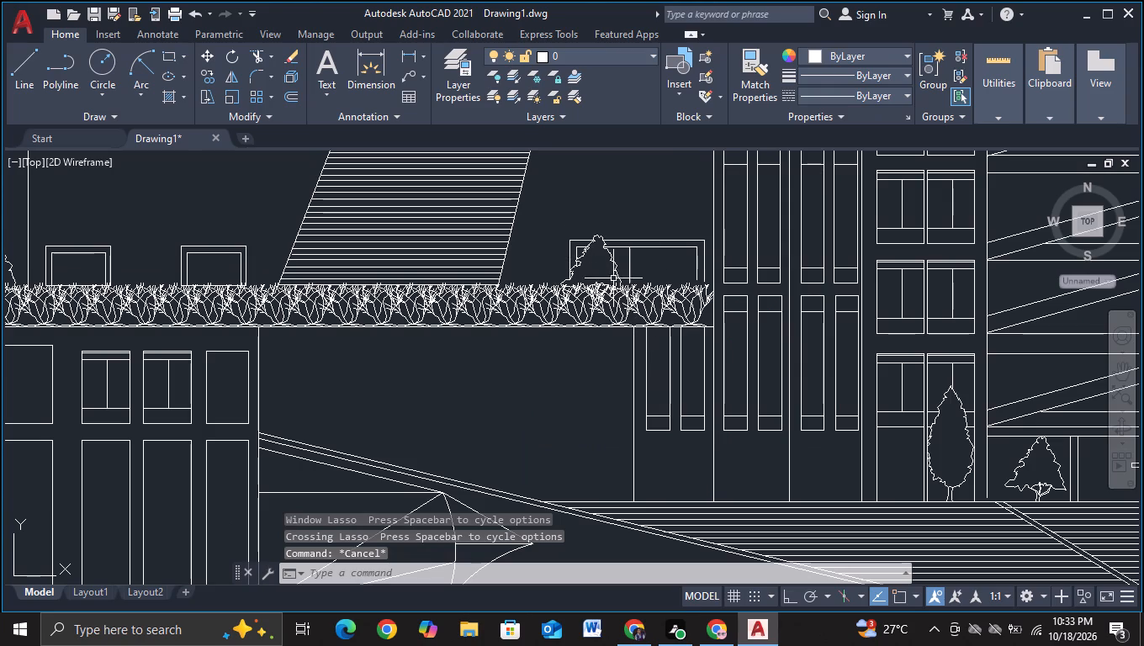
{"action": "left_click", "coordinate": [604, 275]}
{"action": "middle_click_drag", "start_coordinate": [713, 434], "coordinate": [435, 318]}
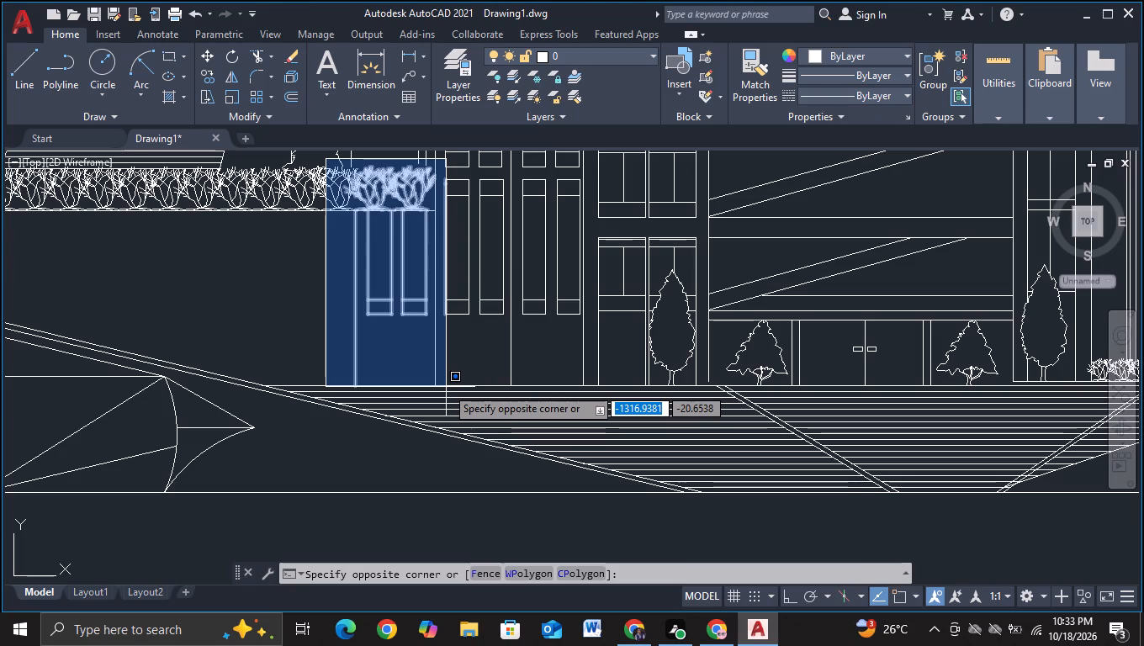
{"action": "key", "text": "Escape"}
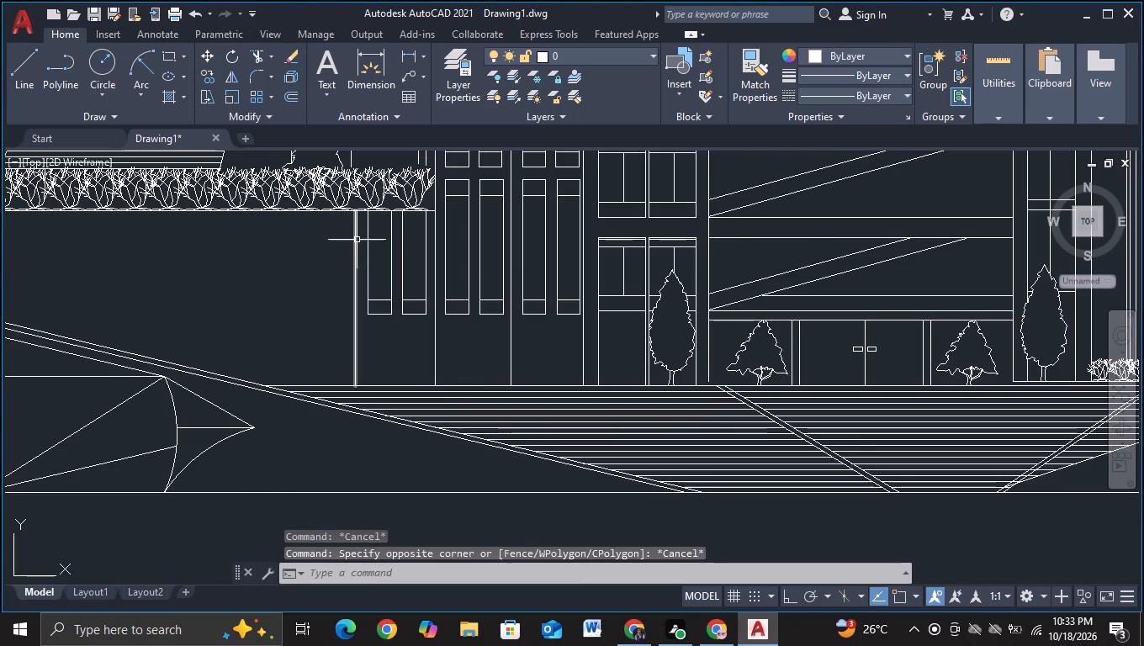
Copy the vertical wall line and two narrow windows below the lowest terrace hedge about 14.8 units onto the blank ground-floor wall.
{"action": "scroll", "coordinate": [357, 241], "scroll_direction": "up", "scroll_amount": 3}
{"action": "left_click", "coordinate": [337, 164]}
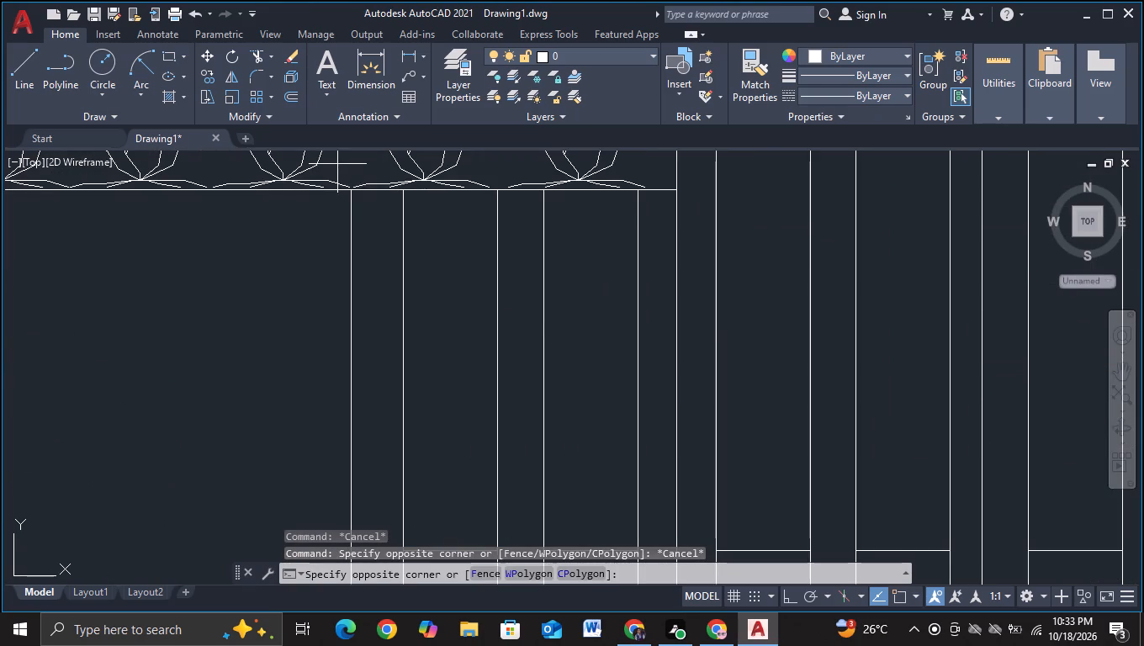
{"action": "scroll", "coordinate": [335, 343], "scroll_direction": "down", "scroll_amount": 2}
{"action": "middle_click_drag", "start_coordinate": [400, 405], "coordinate": [401, 405]}
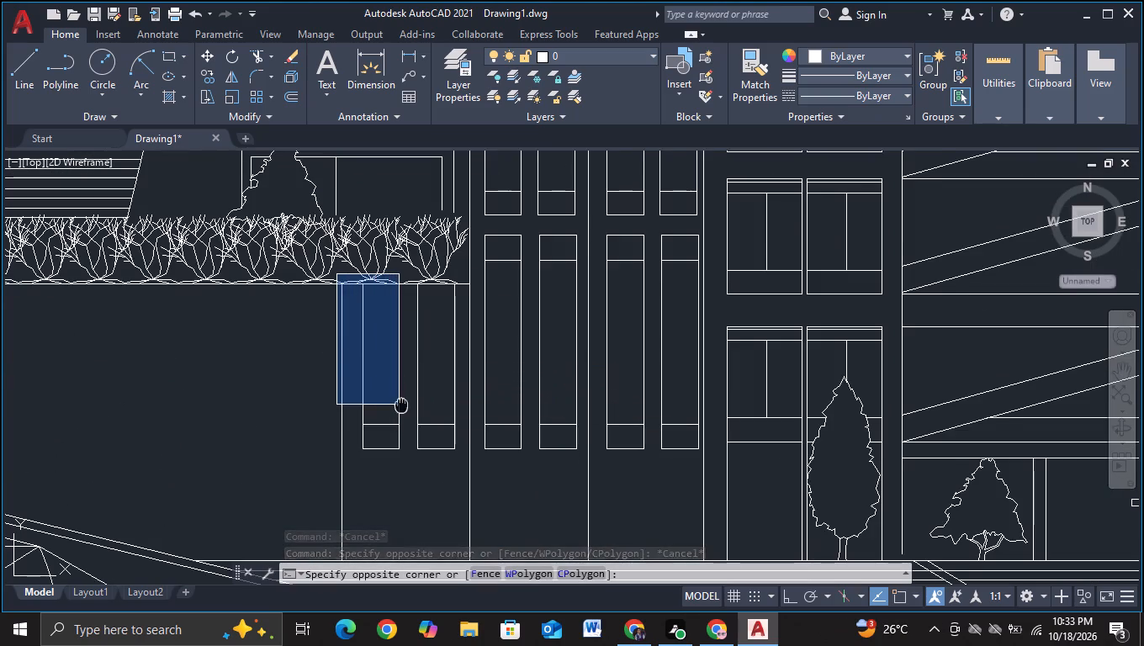
{"action": "middle_click_drag", "start_coordinate": [401, 405], "coordinate": [397, 326]}
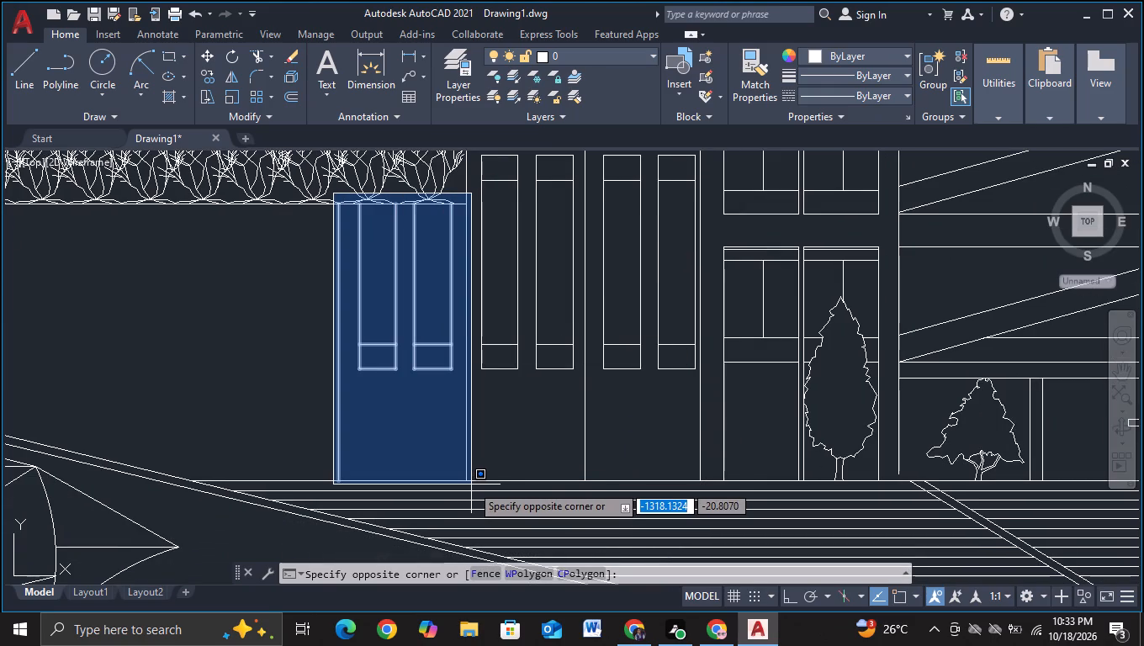
{"action": "left_click", "coordinate": [471, 484]}
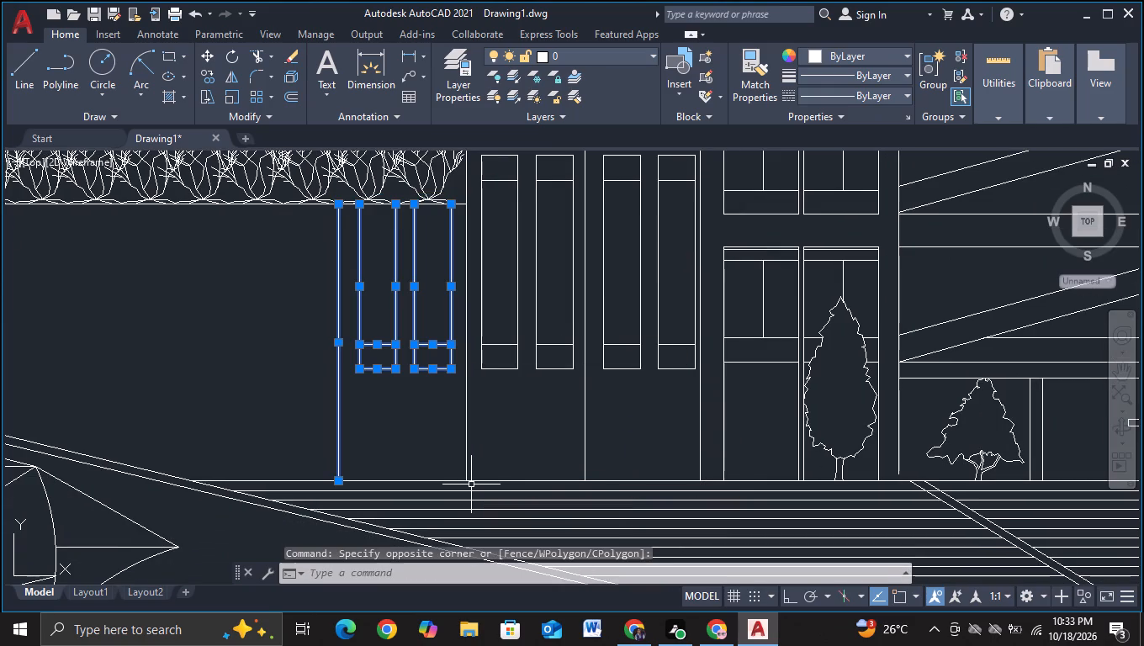
{"action": "key", "text": "c"}
{"action": "left_click", "coordinate": [482, 504]}
{"action": "left_click", "coordinate": [434, 405]}
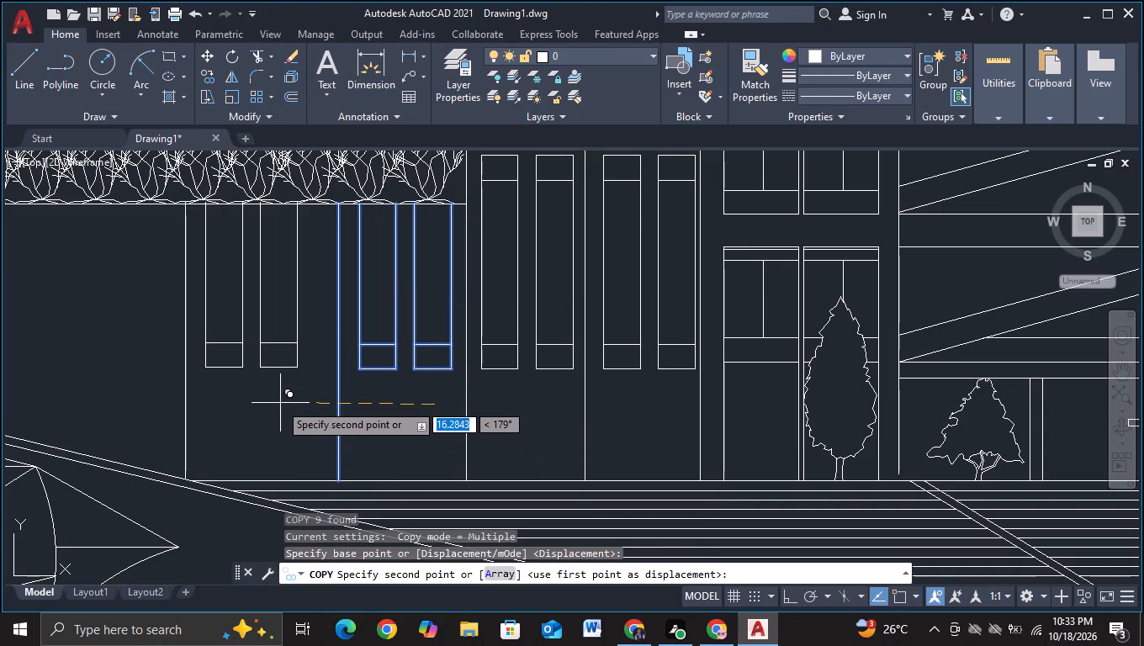
{"action": "left_click", "coordinate": [294, 403]}
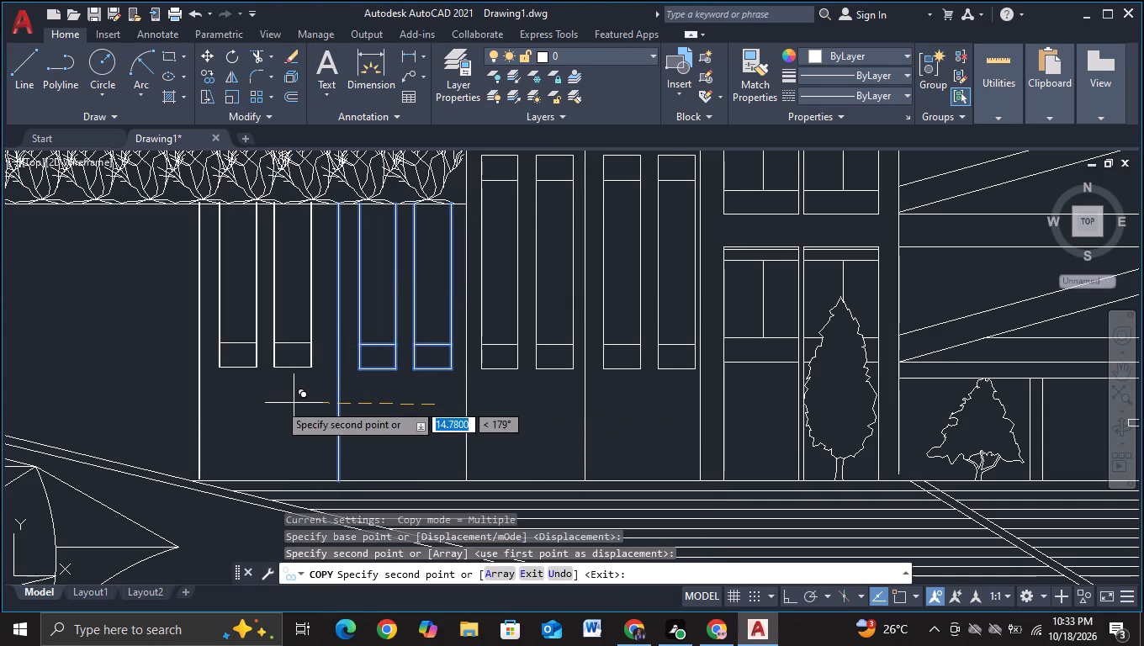
Place three more copies of the wall line and window pair horizontally along the ground-floor wall, about 29, 44 and 59 units from the original.
{"action": "middle_click_drag", "start_coordinate": [175, 390], "coordinate": [506, 434]}
{"action": "middle_click_drag", "start_coordinate": [455, 447], "coordinate": [467, 395]}
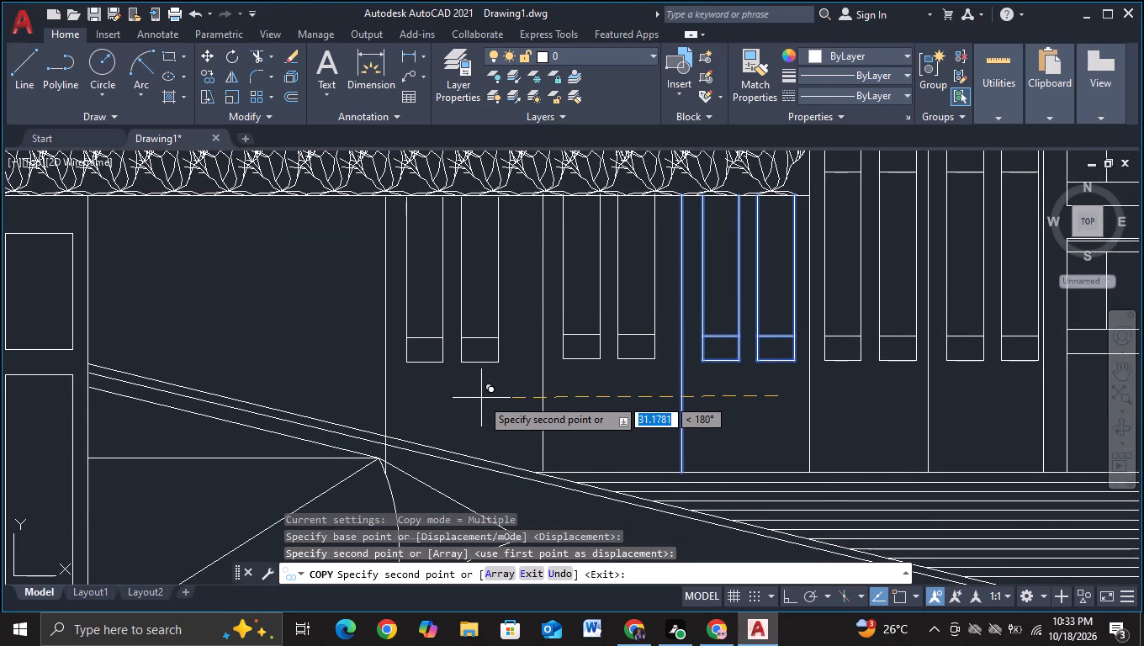
{"action": "key", "text": "F8"}
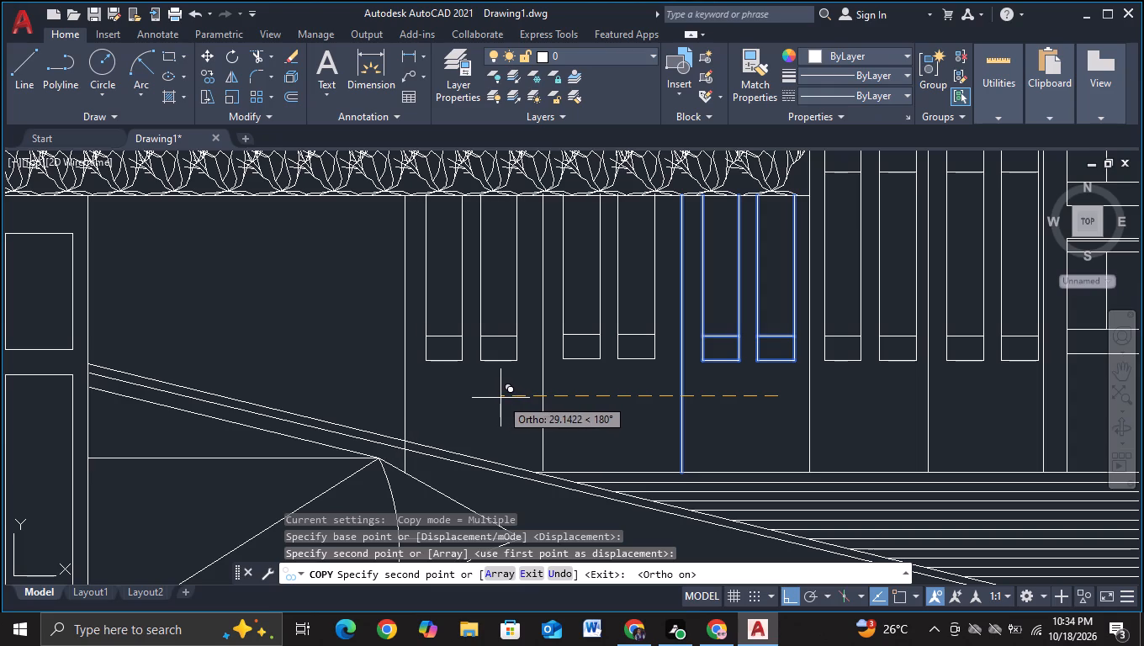
{"action": "left_click", "coordinate": [500, 398]}
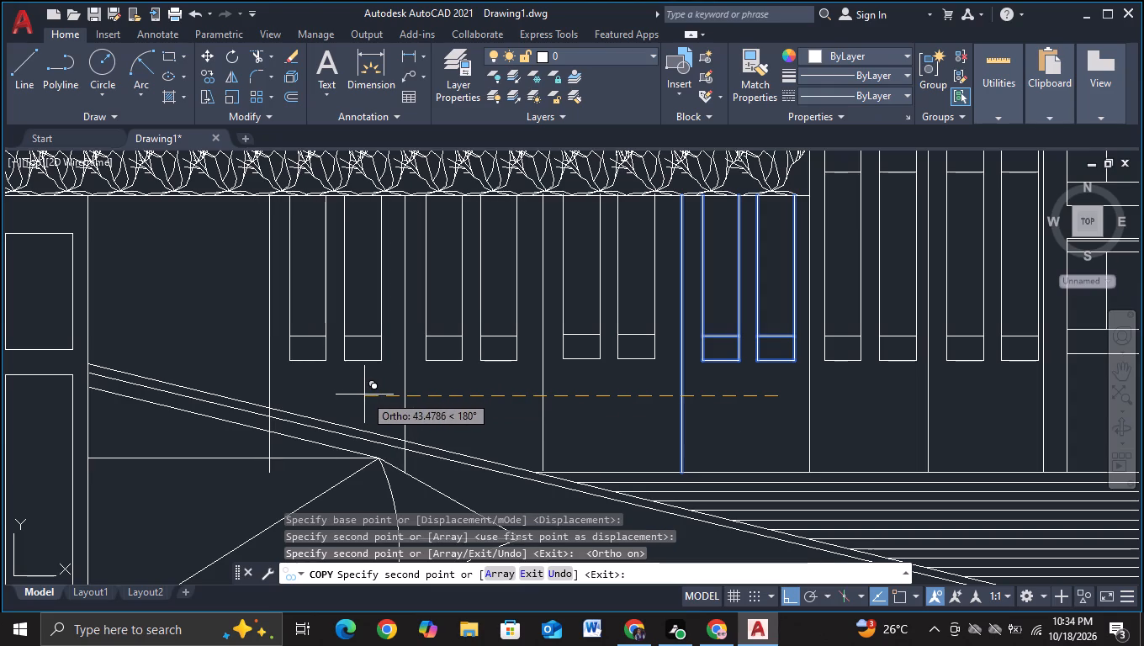
{"action": "left_click", "coordinate": [362, 394]}
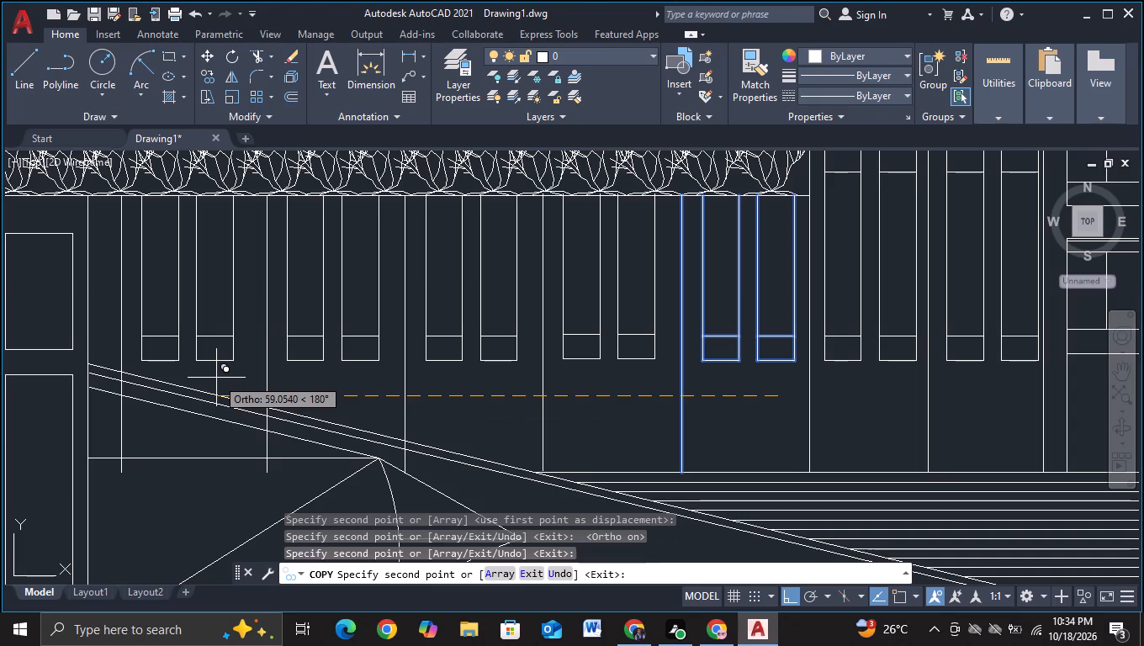
{"action": "left_click", "coordinate": [216, 378]}
{"action": "key", "text": "Escape"}
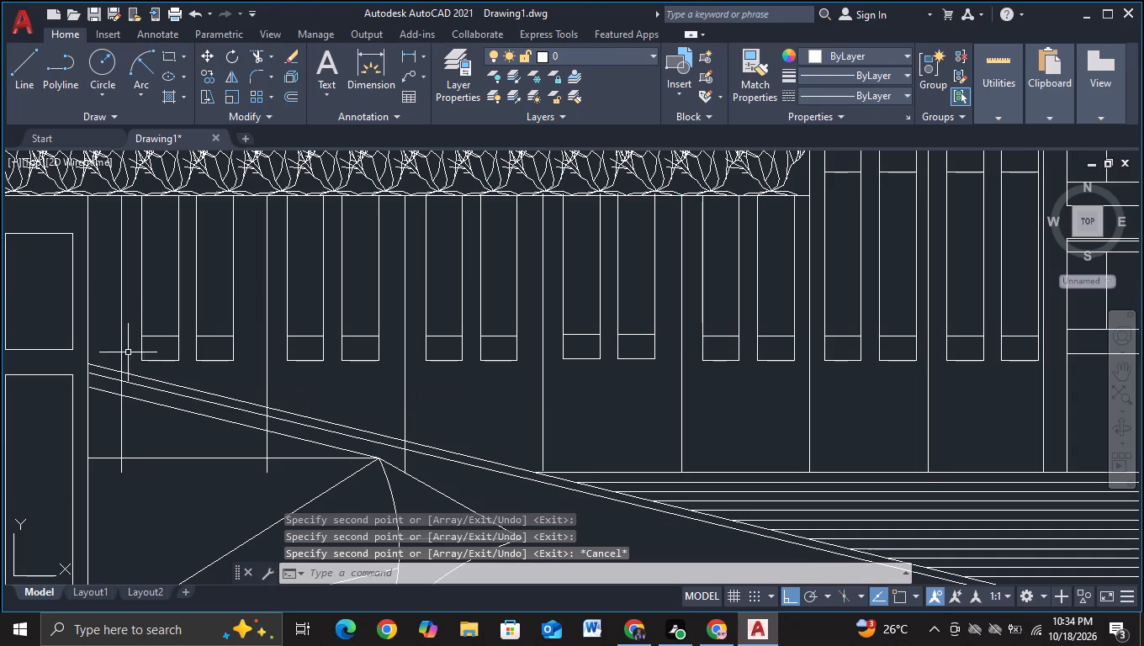
Trim the three copied vertical wall lines where they pass between the two upper sloping ramp lines.
{"action": "left_click", "coordinate": [257, 56]}
{"action": "scroll", "coordinate": [125, 342], "scroll_direction": "up", "scroll_amount": 1}
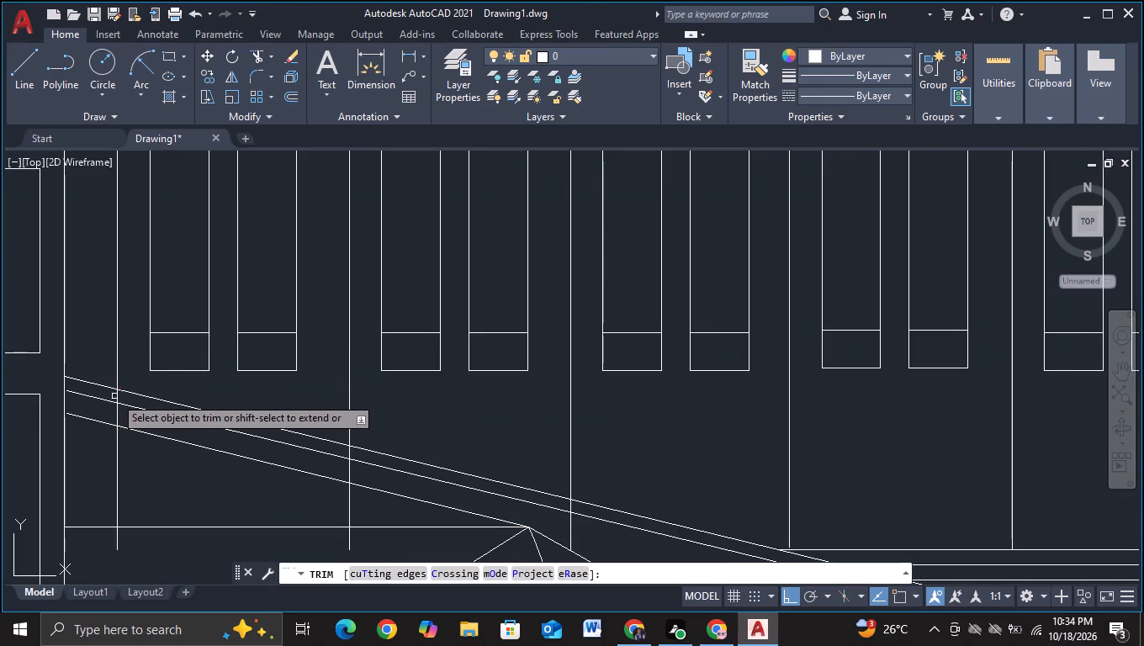
{"action": "left_click", "coordinate": [115, 396]}
{"action": "left_click", "coordinate": [349, 455]}
{"action": "middle_click_drag", "start_coordinate": [443, 442], "coordinate": [146, 318]}
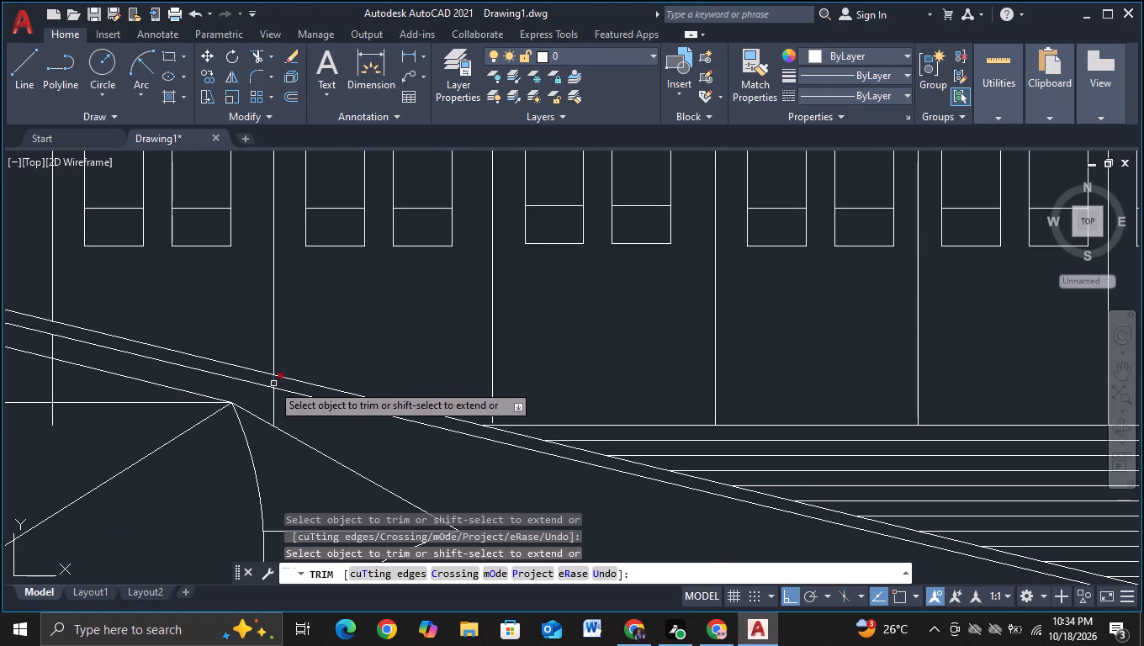
{"action": "left_click", "coordinate": [271, 384]}
{"action": "key", "text": "Escape"}
Erase the three leftover vertical line pieces below the sloping ramp lines.
{"action": "scroll", "coordinate": [405, 343], "scroll_direction": "down", "scroll_amount": 1}
{"action": "middle_click_drag", "start_coordinate": [411, 350], "coordinate": [685, 356]}
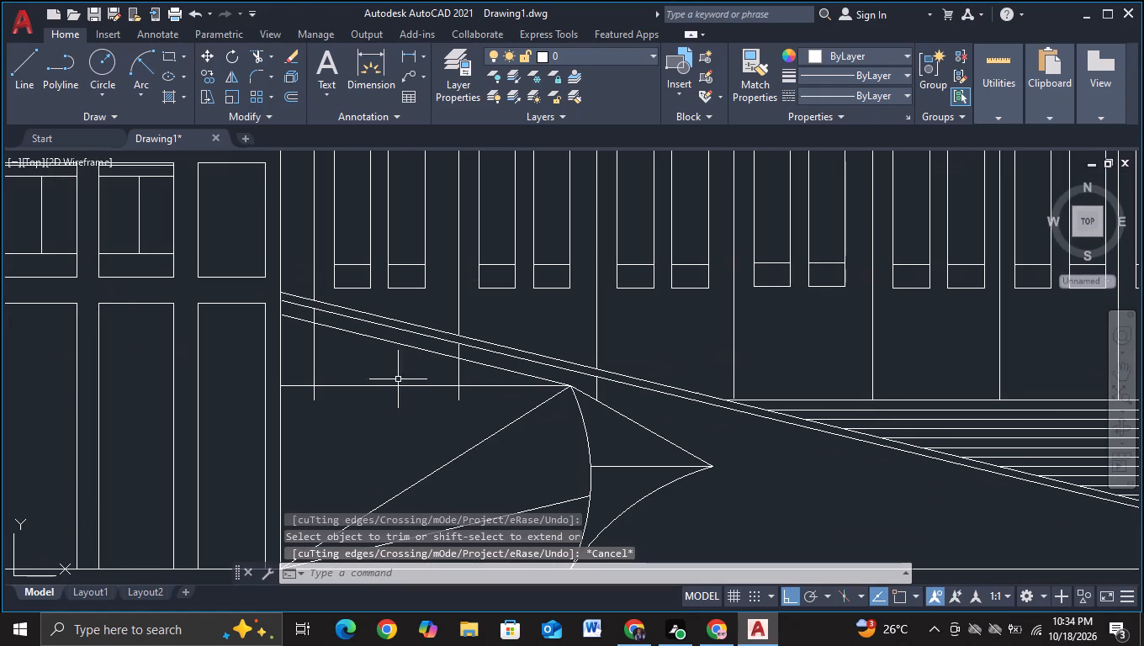
{"action": "left_click", "coordinate": [314, 368]}
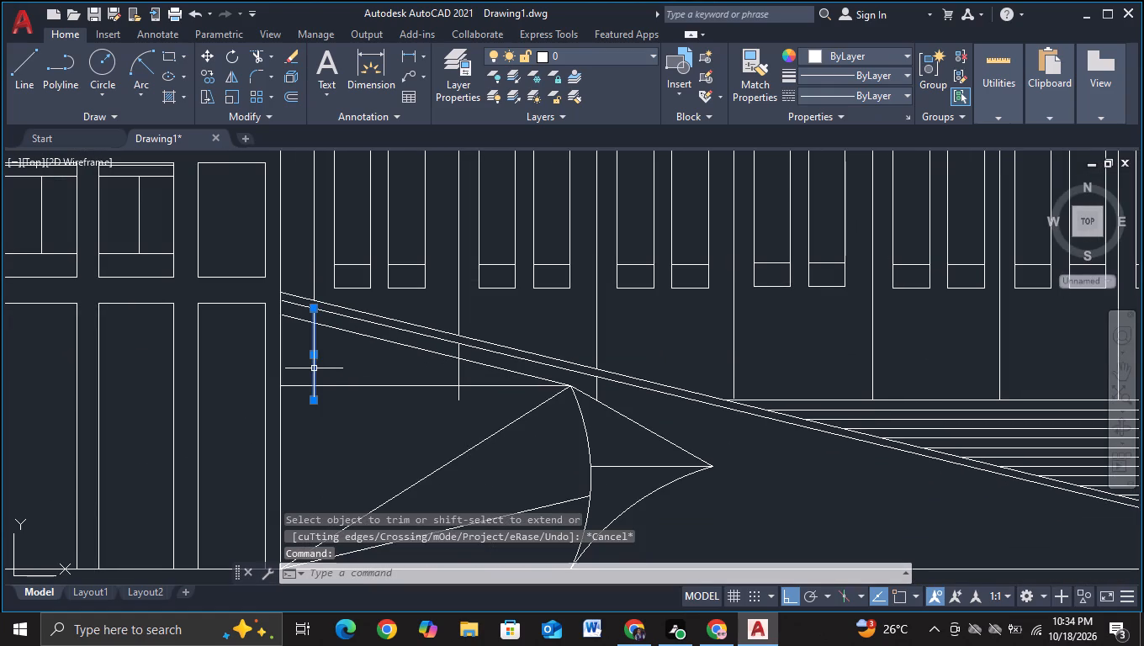
{"action": "key", "text": "Delete"}
{"action": "left_click", "coordinate": [459, 376]}
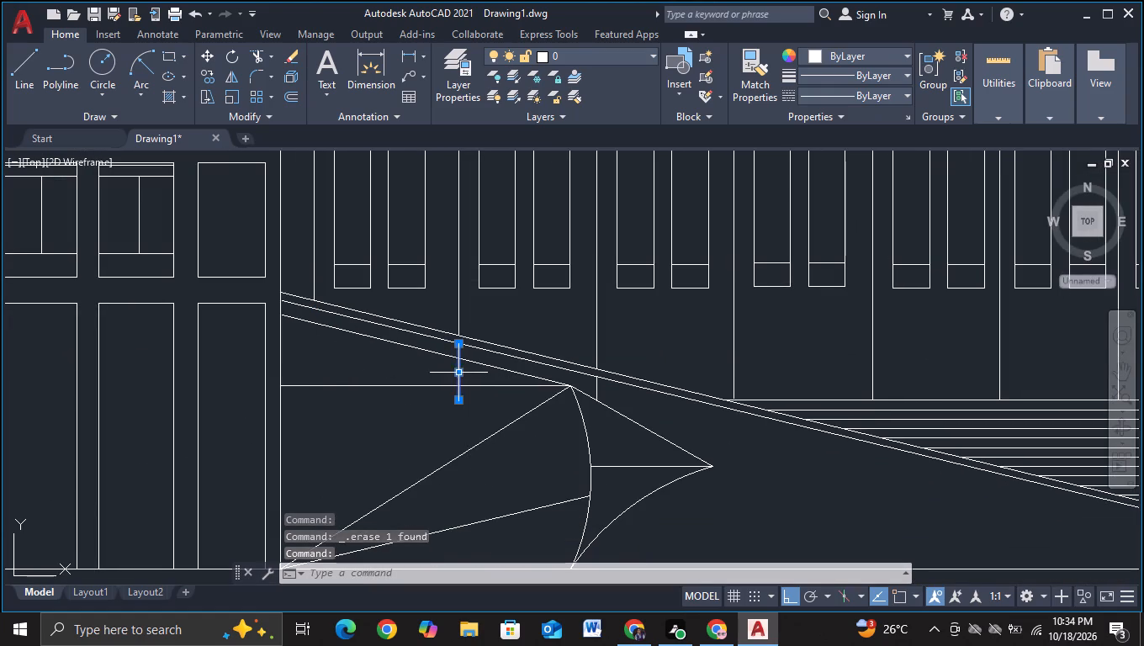
{"action": "key", "text": "Delete"}
{"action": "left_click", "coordinate": [597, 389]}
{"action": "key", "text": "Delete"}
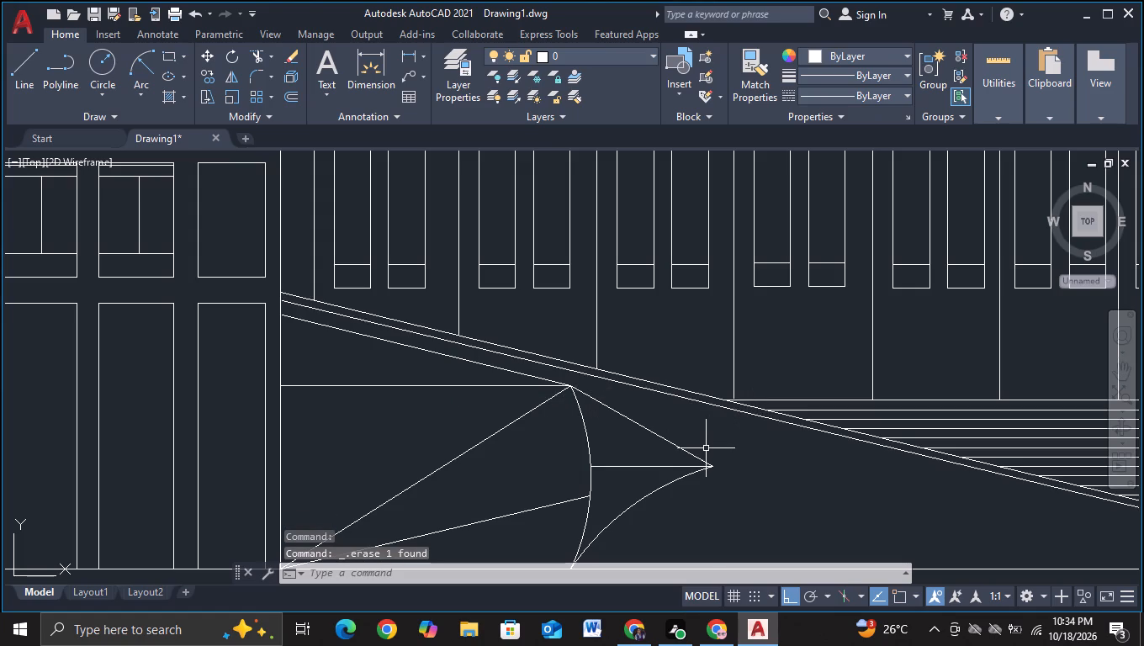
Extend the short vertical wall line nearest the head of the stairs down to the top step line.
{"action": "key", "text": "e"}
{"action": "left_click", "coordinate": [745, 500]}
{"action": "scroll", "coordinate": [747, 441], "scroll_direction": "up", "scroll_amount": 2}
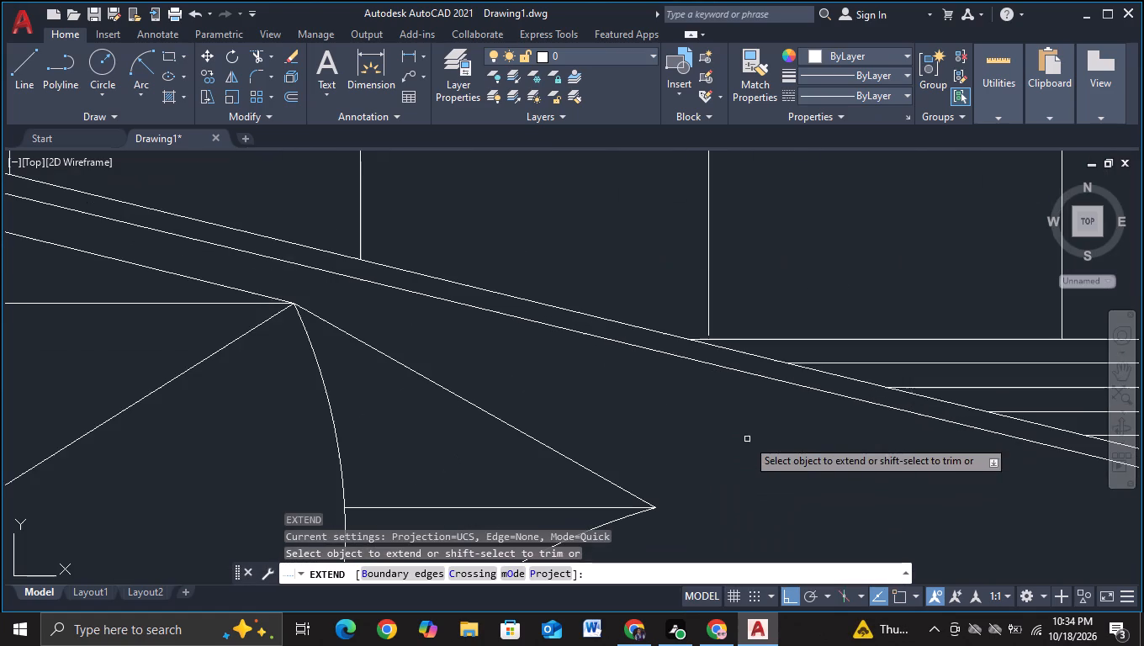
{"action": "left_click", "coordinate": [707, 325]}
{"action": "scroll", "coordinate": [727, 405], "scroll_direction": "down", "scroll_amount": 2}
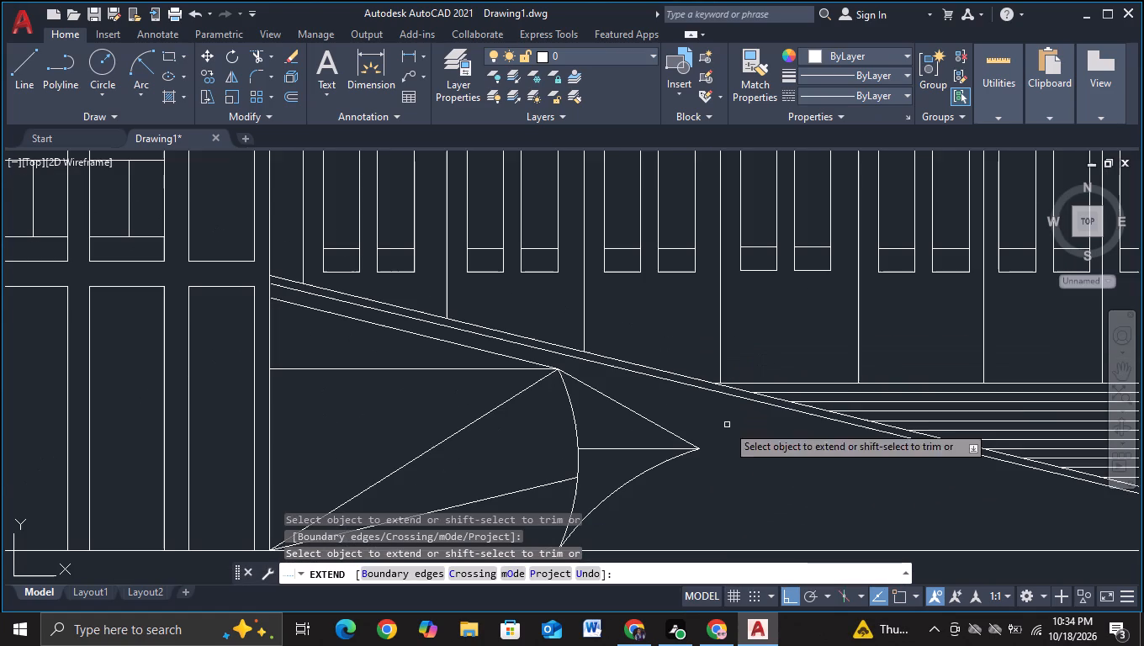
{"action": "key", "text": "Escape"}
Copy the end shrub of the hedge beneath the large conifer to the far corner where the top step meets the sloping ramp.
{"action": "scroll", "coordinate": [728, 438], "scroll_direction": "down", "scroll_amount": 3}
{"action": "middle_click_drag", "start_coordinate": [734, 453], "coordinate": [674, 425]}
{"action": "scroll", "coordinate": [693, 436], "scroll_direction": "up", "scroll_amount": 2}
{"action": "scroll", "coordinate": [693, 432], "scroll_direction": "down", "scroll_amount": 1}
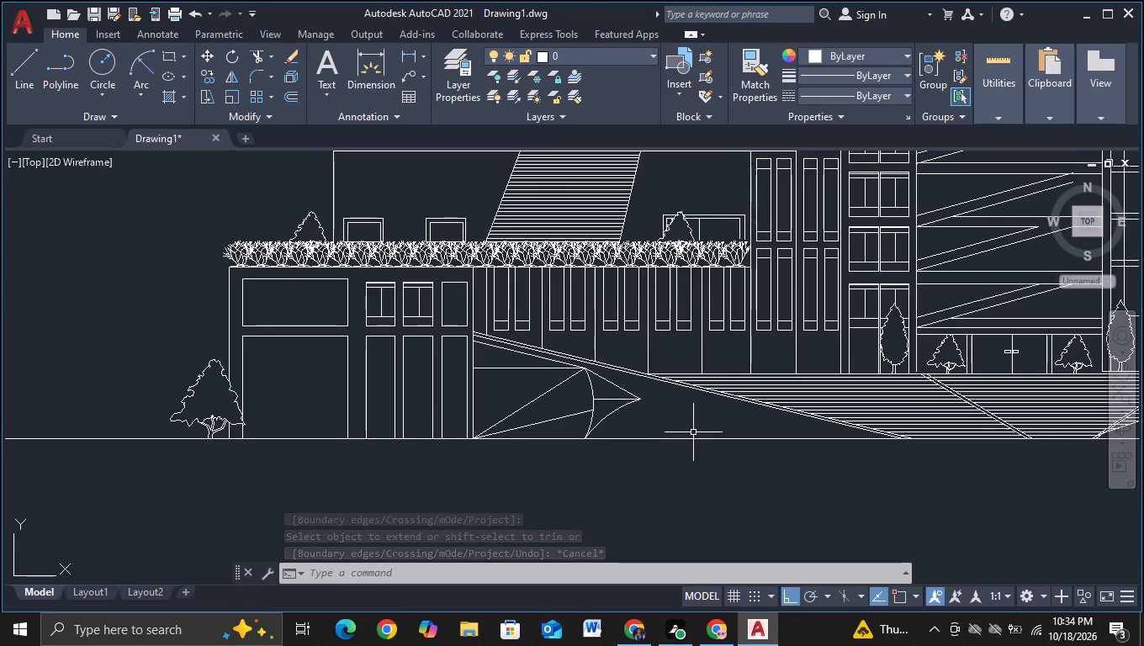
{"action": "scroll", "coordinate": [691, 432], "scroll_direction": "down", "scroll_amount": 1}
{"action": "middle_click_drag", "start_coordinate": [675, 475], "coordinate": [522, 427]}
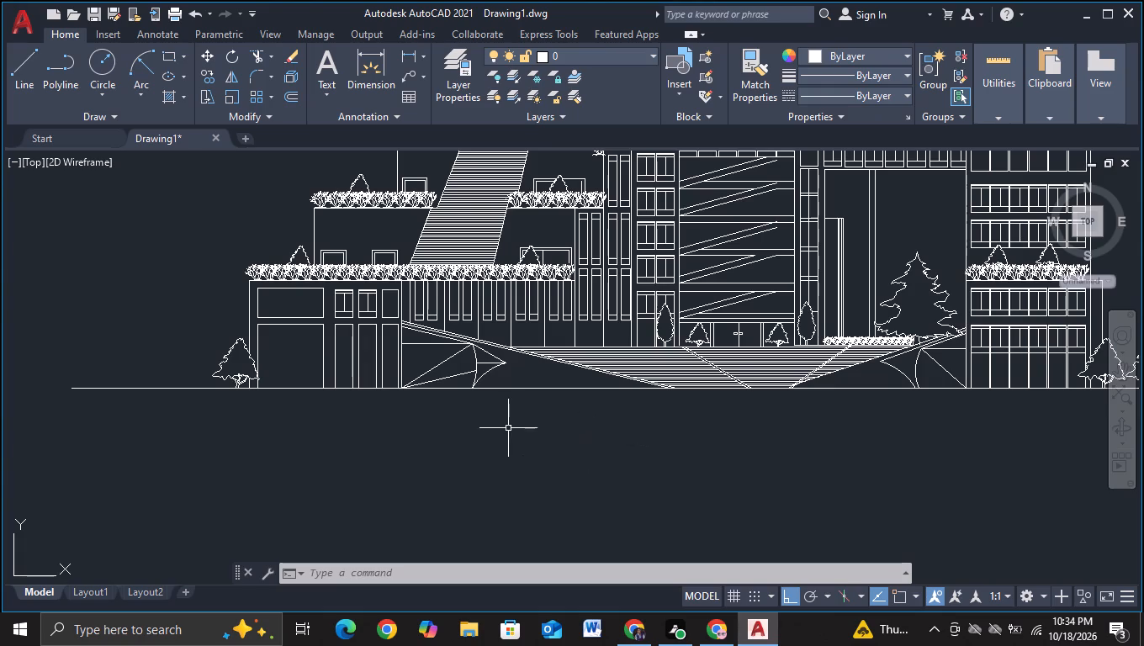
{"action": "middle_click_drag", "start_coordinate": [534, 425], "coordinate": [446, 490]}
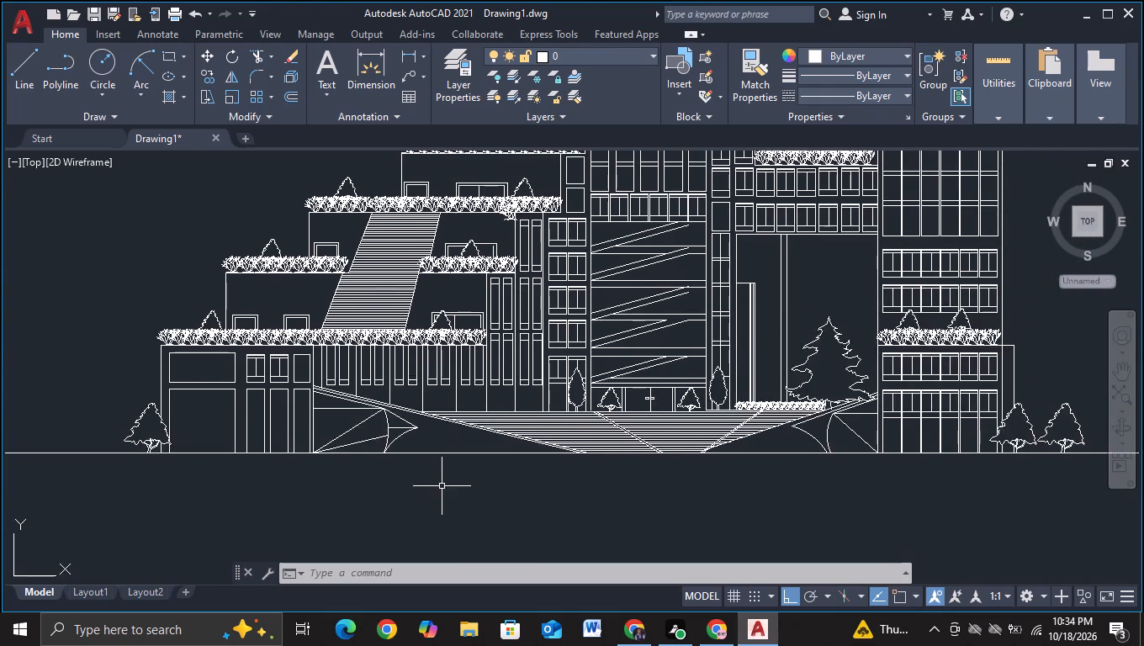
{"action": "scroll", "coordinate": [728, 441], "scroll_direction": "up", "scroll_amount": 1}
{"action": "scroll", "coordinate": [810, 416], "scroll_direction": "up", "scroll_amount": 1}
{"action": "left_click", "coordinate": [706, 369]}
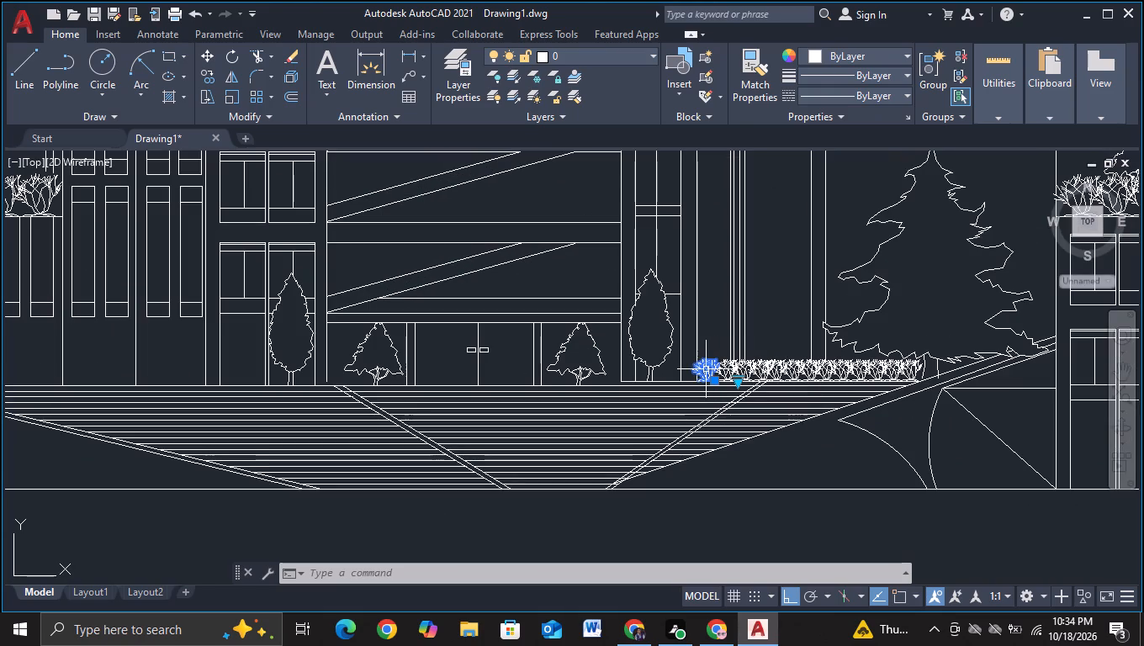
{"action": "key", "text": "c"}
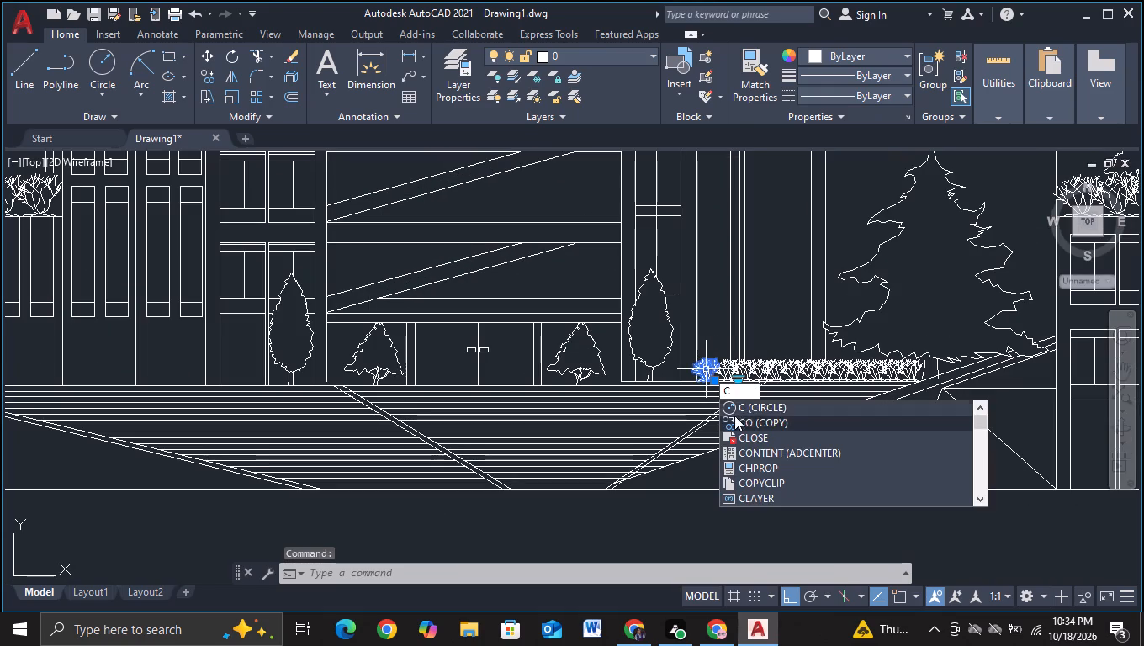
{"action": "left_click", "coordinate": [743, 418]}
{"action": "left_click", "coordinate": [706, 372]}
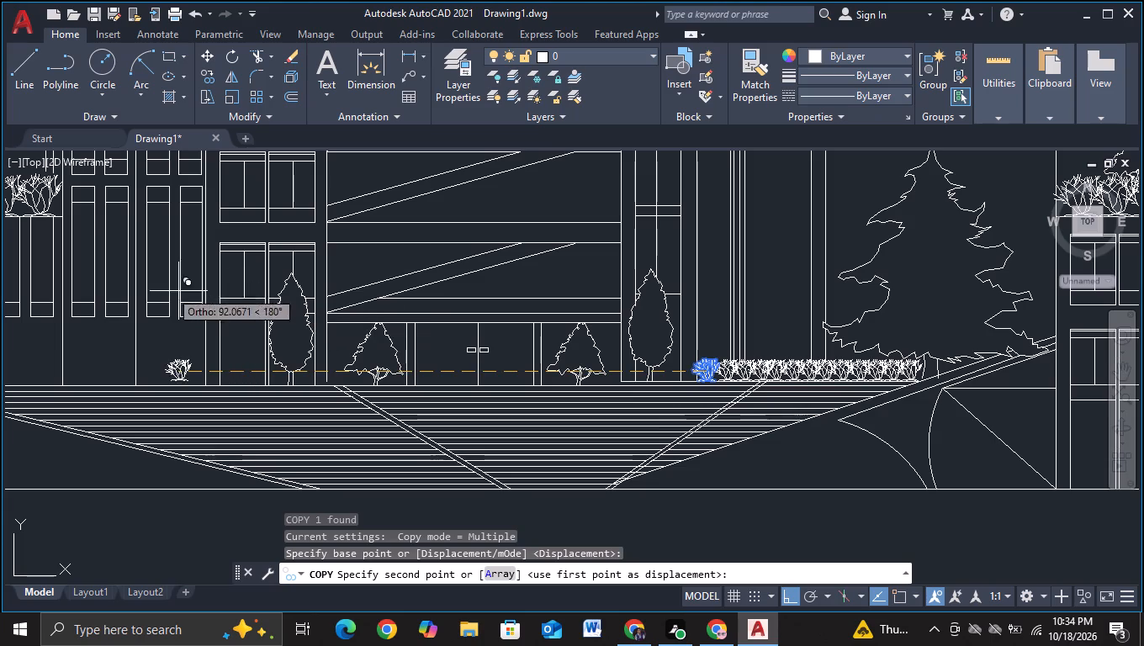
{"action": "middle_click_drag", "start_coordinate": [125, 305], "coordinate": [894, 442]}
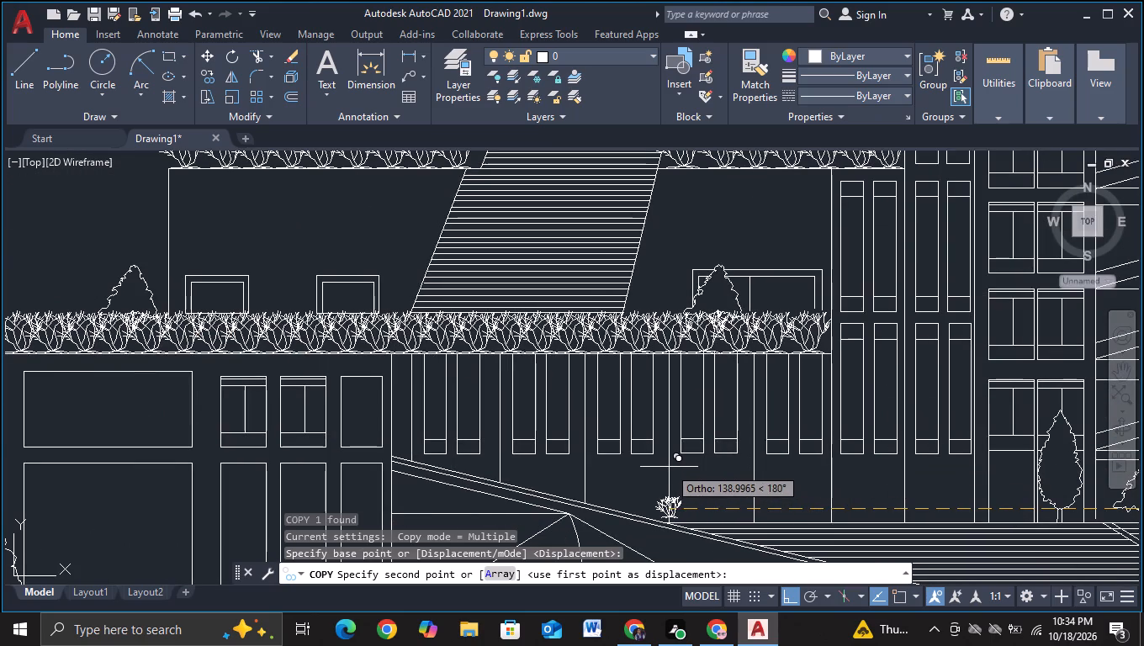
{"action": "key", "text": "F8"}
{"action": "middle_click_drag", "start_coordinate": [676, 483], "coordinate": [659, 404]}
{"action": "scroll", "coordinate": [659, 409], "scroll_direction": "up", "scroll_amount": 2}
{"action": "middle_click_drag", "start_coordinate": [656, 437], "coordinate": [619, 336]}
{"action": "left_click", "coordinate": [607, 377]}
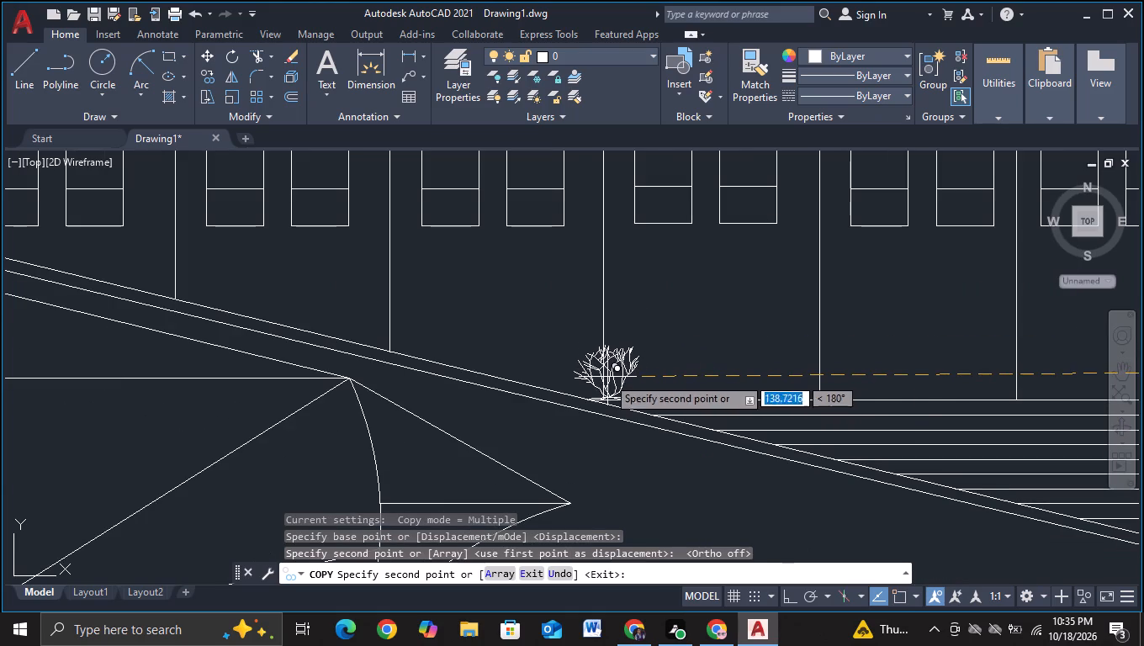
{"action": "key", "text": "Escape"}
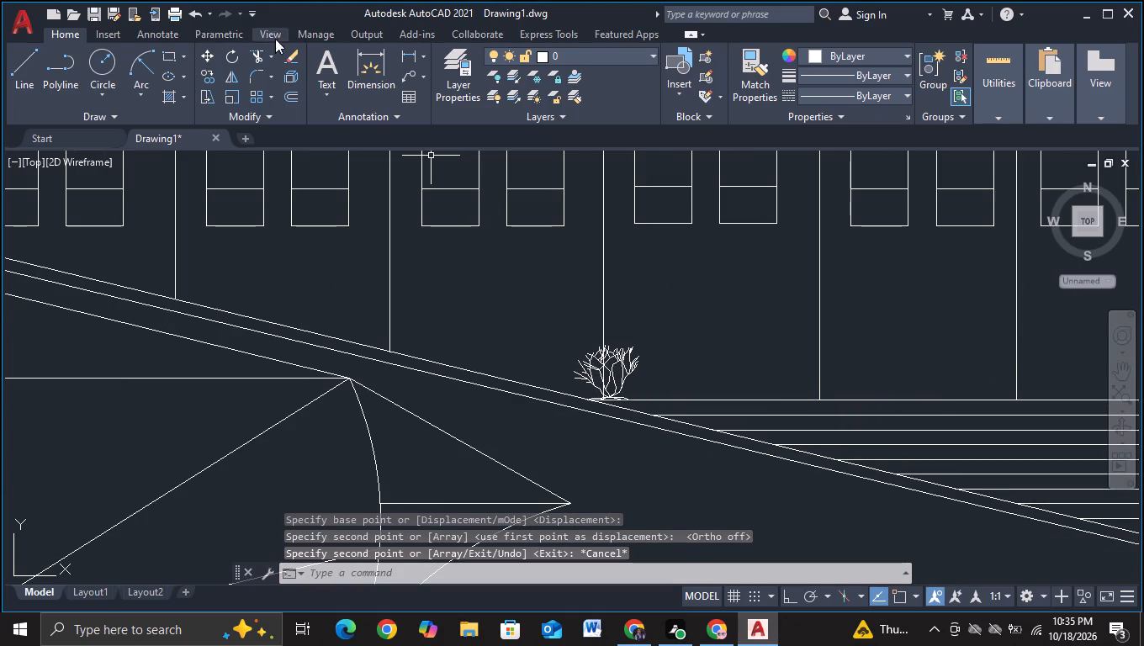
Trim the vertical wall line at the copied shrub's upper twigs and erase the leftover piece running down behind the shrub.
{"action": "left_click", "coordinate": [260, 59]}
{"action": "scroll", "coordinate": [652, 325], "scroll_direction": "up", "scroll_amount": 3}
{"action": "middle_click_drag", "start_coordinate": [633, 368], "coordinate": [674, 269]}
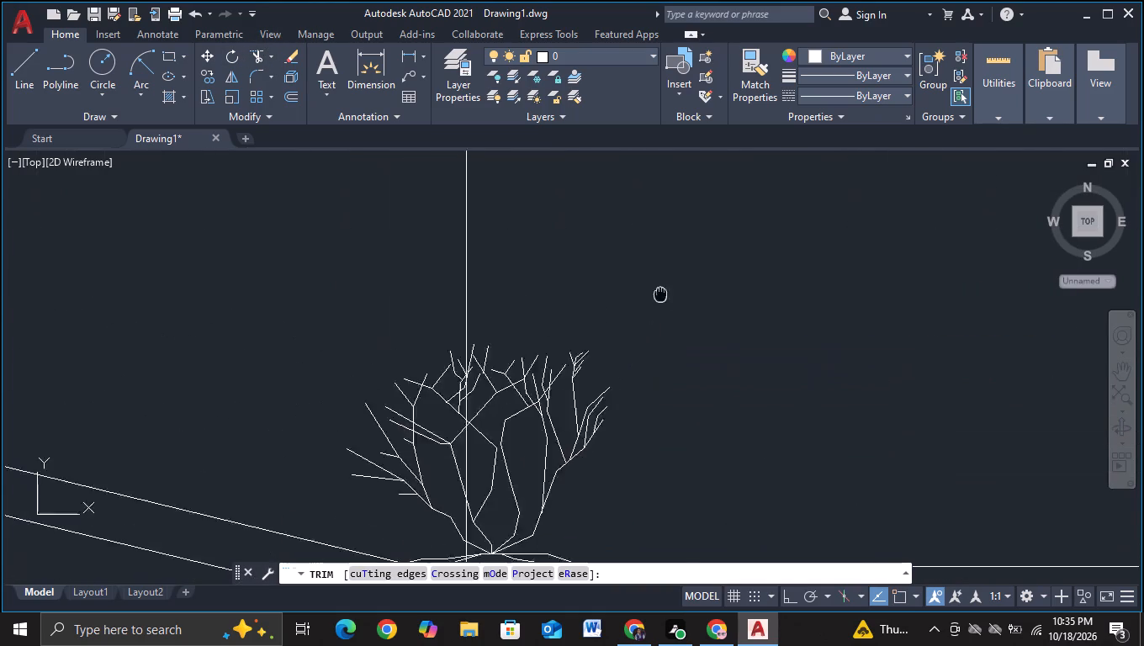
{"action": "middle_click_drag", "start_coordinate": [674, 269], "coordinate": [706, 196]}
{"action": "scroll", "coordinate": [512, 284], "scroll_direction": "up", "scroll_amount": 1}
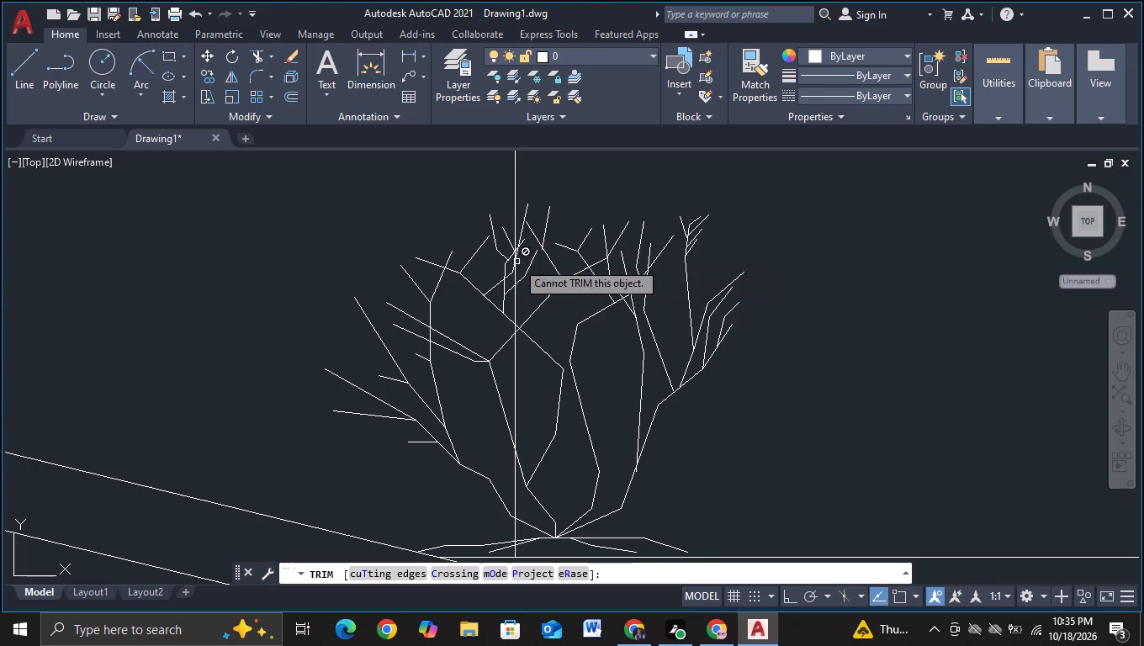
{"action": "scroll", "coordinate": [515, 256], "scroll_direction": "up", "scroll_amount": 2}
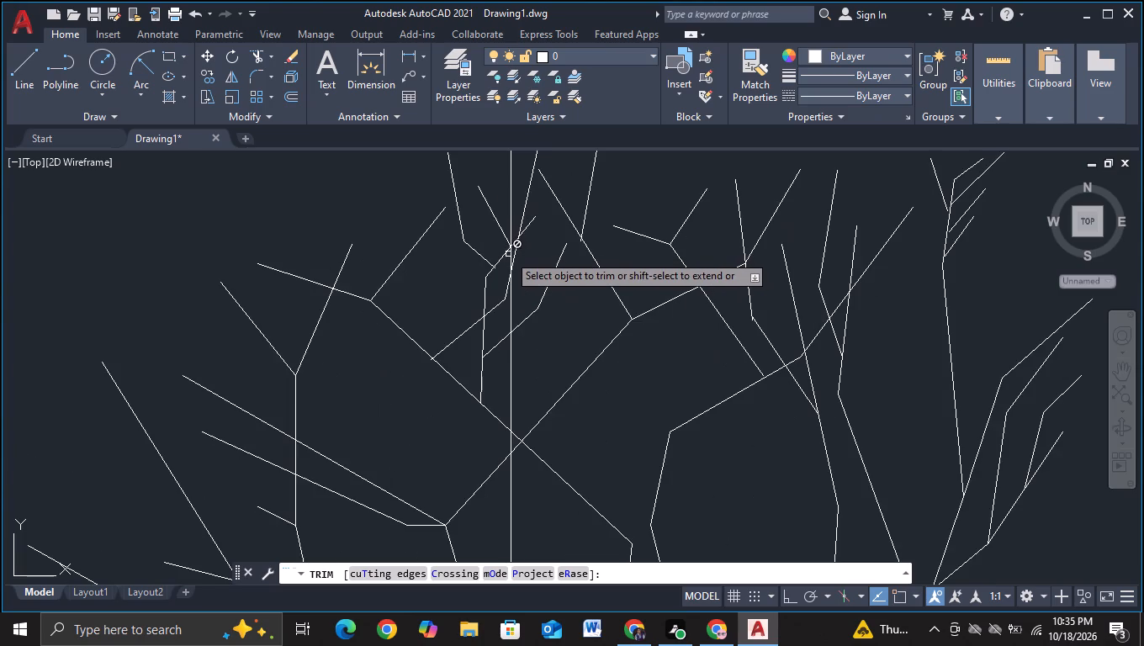
{"action": "left_click", "coordinate": [511, 254]}
{"action": "scroll", "coordinate": [511, 268], "scroll_direction": "up", "scroll_amount": 2}
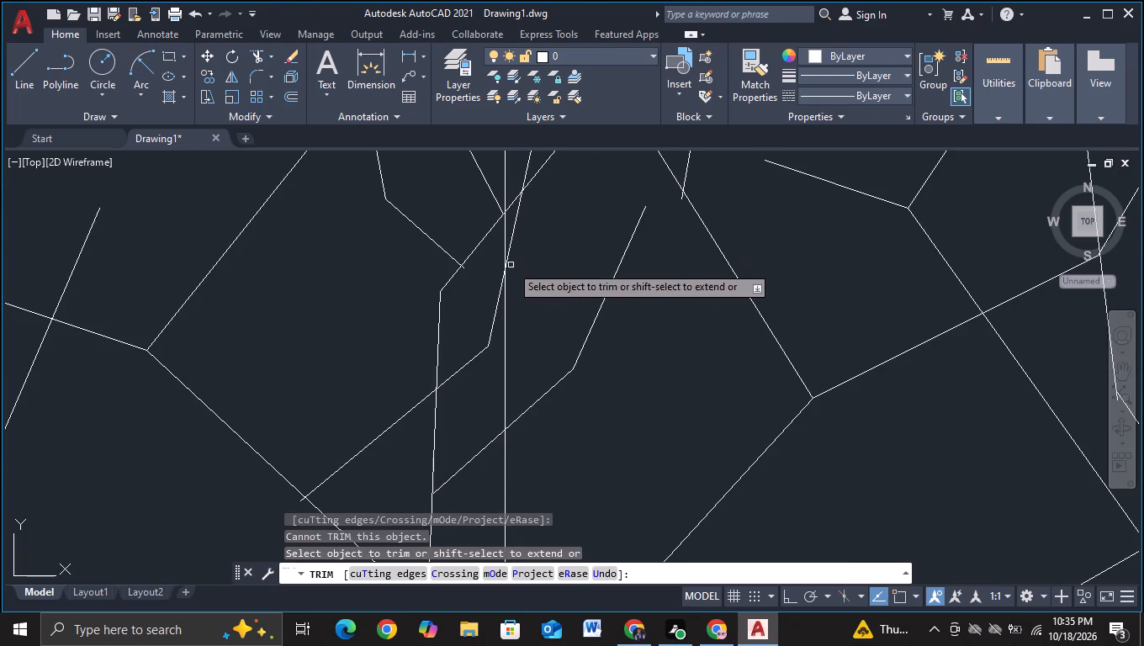
{"action": "left_click", "coordinate": [504, 236]}
{"action": "scroll", "coordinate": [515, 242], "scroll_direction": "down", "scroll_amount": 2}
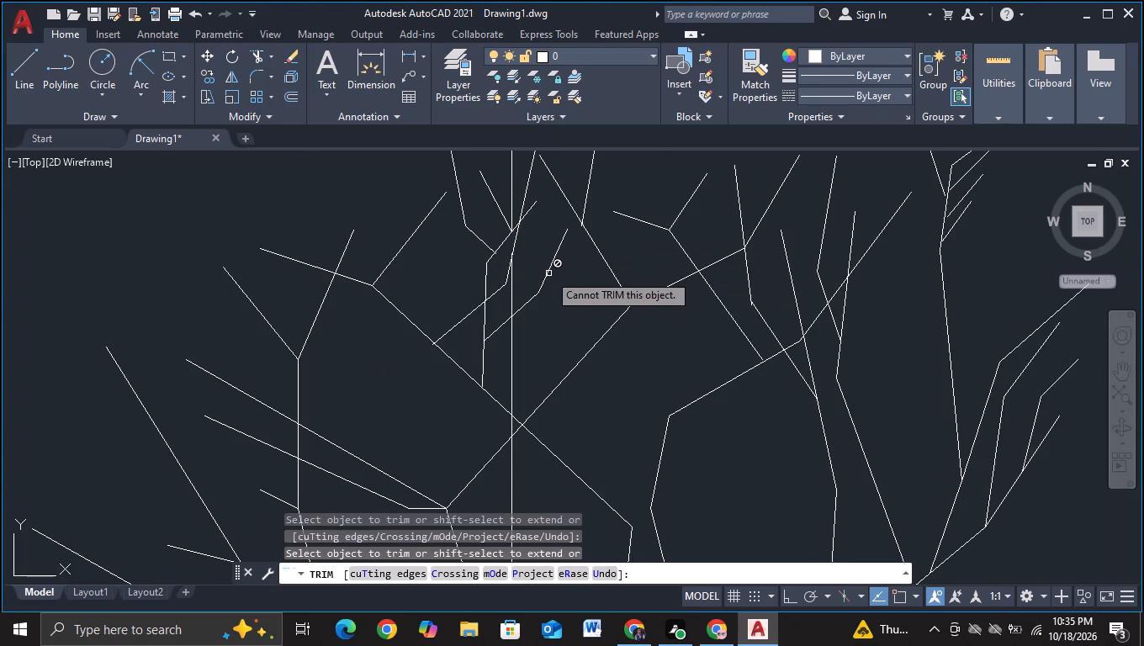
{"action": "key", "text": "Escape"}
{"action": "left_click", "coordinate": [512, 347]}
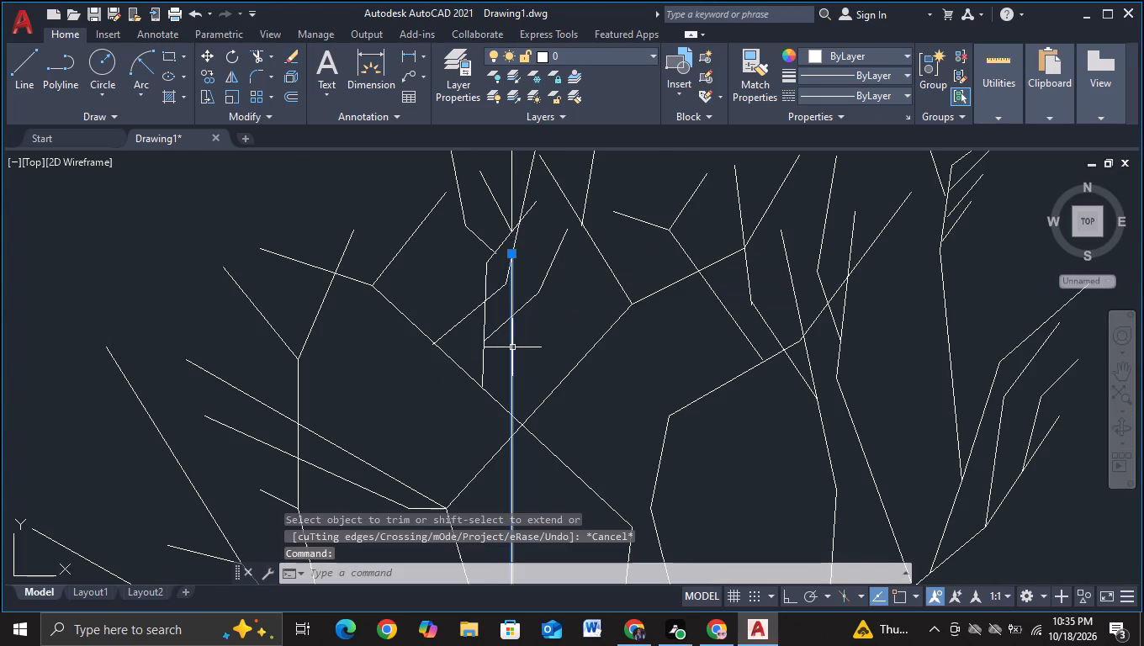
{"action": "key", "text": "Delete"}
Copy the shrub at the ramp corner horizontally along the top step five times, about 2.9 units apart, reaching the next vertical wall line.
{"action": "scroll", "coordinate": [512, 347], "scroll_direction": "down", "scroll_amount": 3}
{"action": "middle_click_drag", "start_coordinate": [550, 352], "coordinate": [500, 337]}
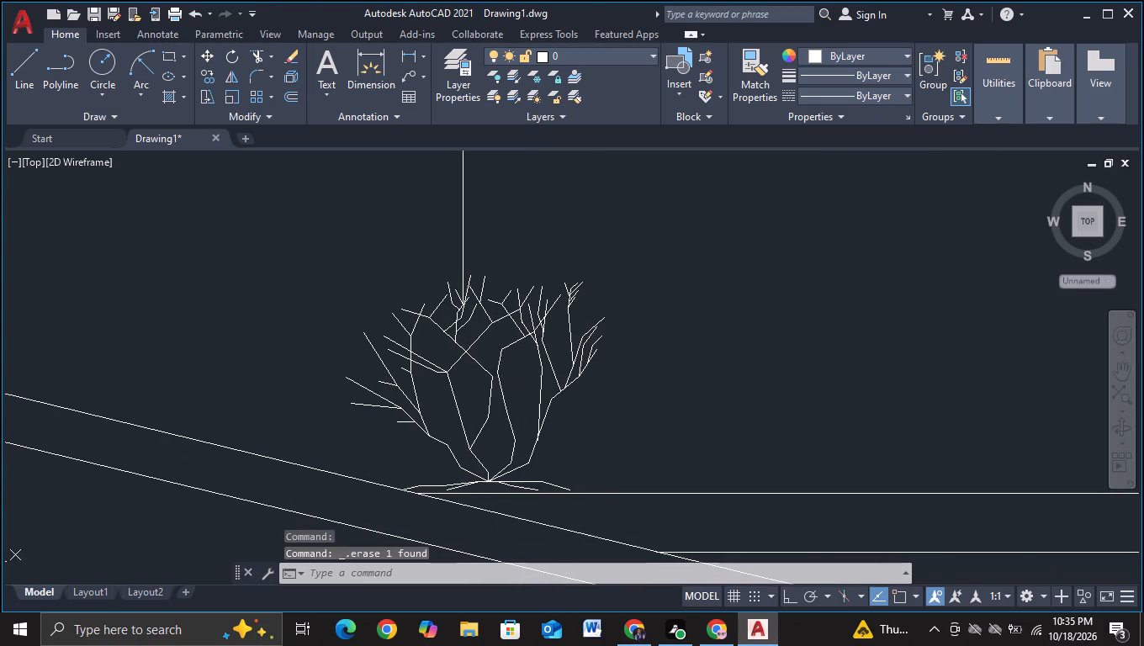
{"action": "left_click", "coordinate": [489, 327]}
{"action": "key", "text": "c"}
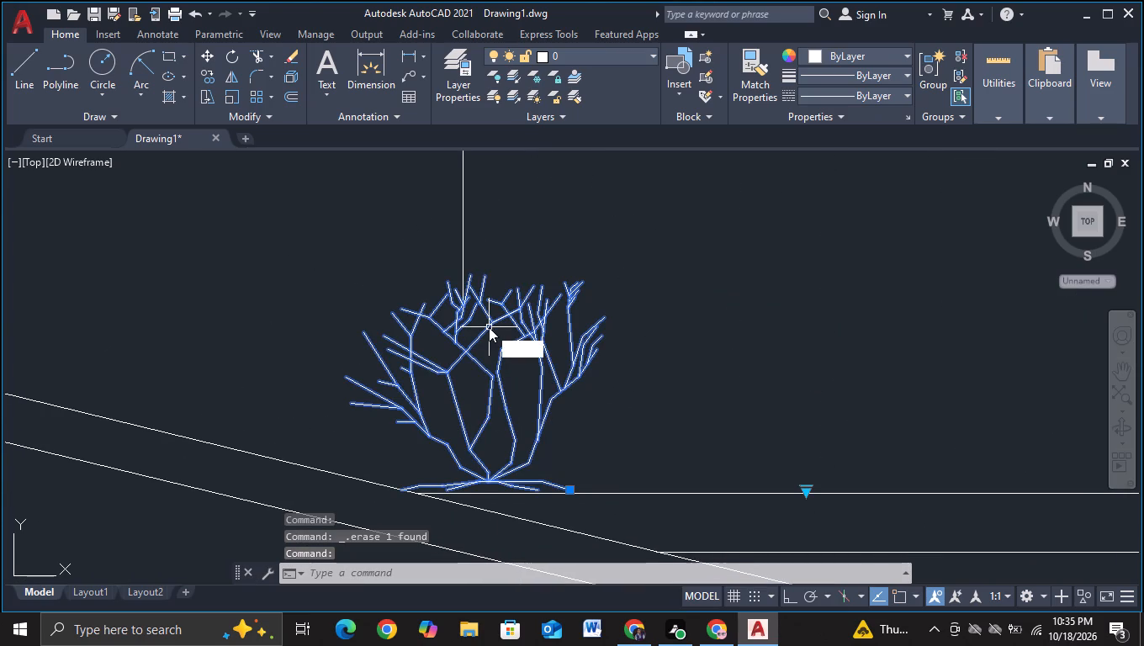
{"action": "left_click", "coordinate": [591, 388]}
{"action": "left_click", "coordinate": [534, 370]}
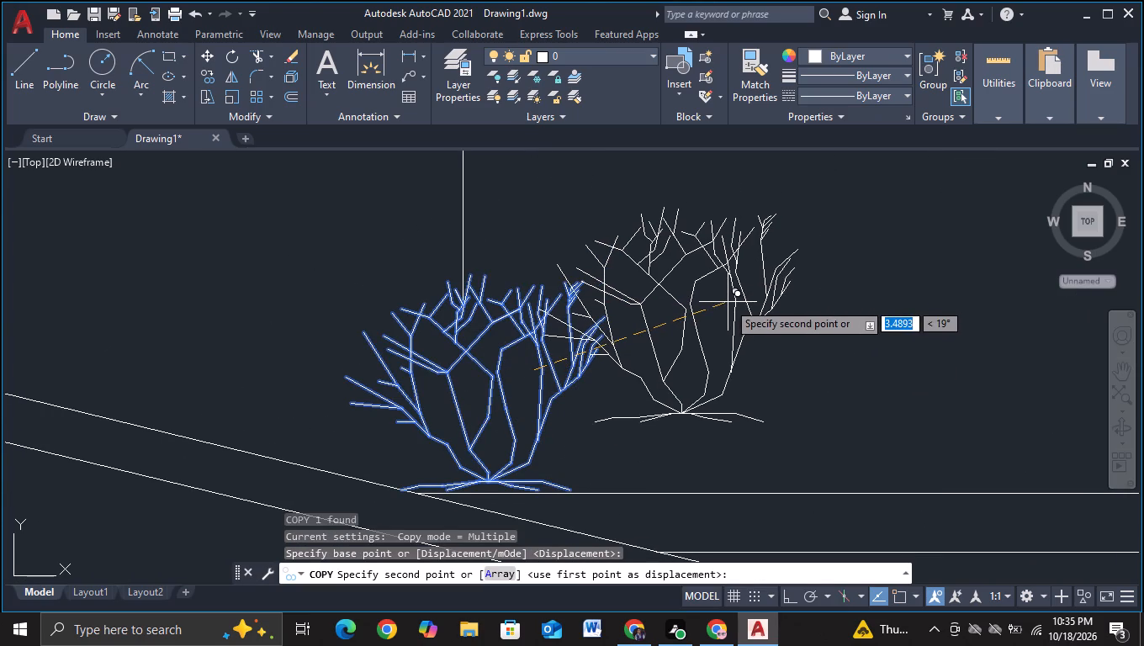
{"action": "key", "text": "F8"}
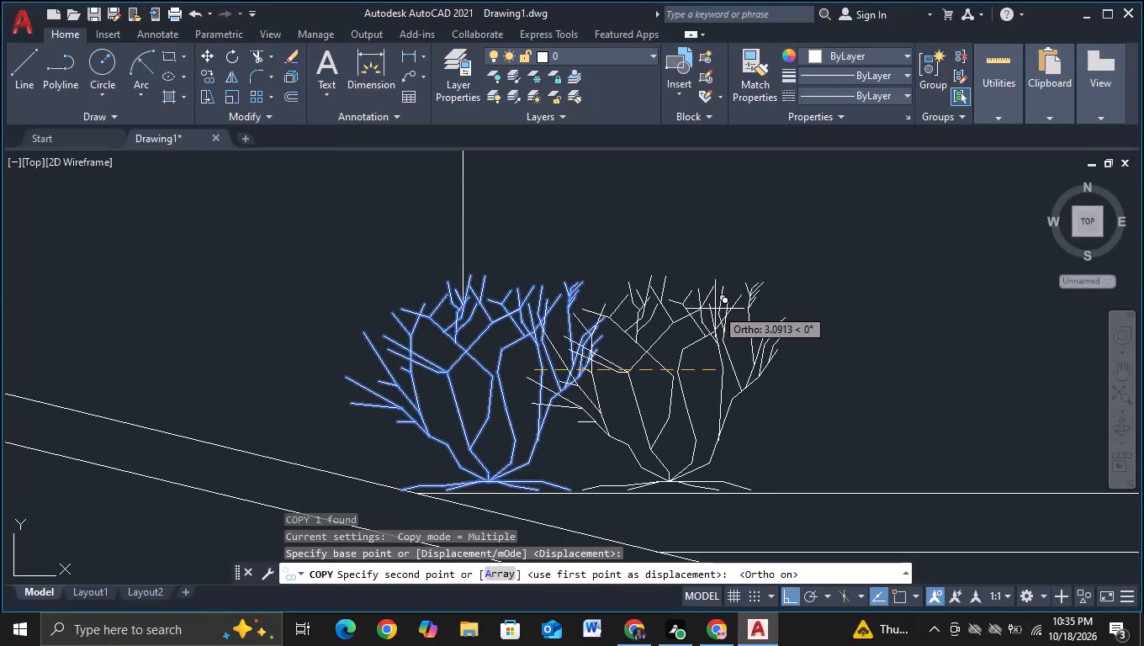
{"action": "left_click", "coordinate": [706, 310]}
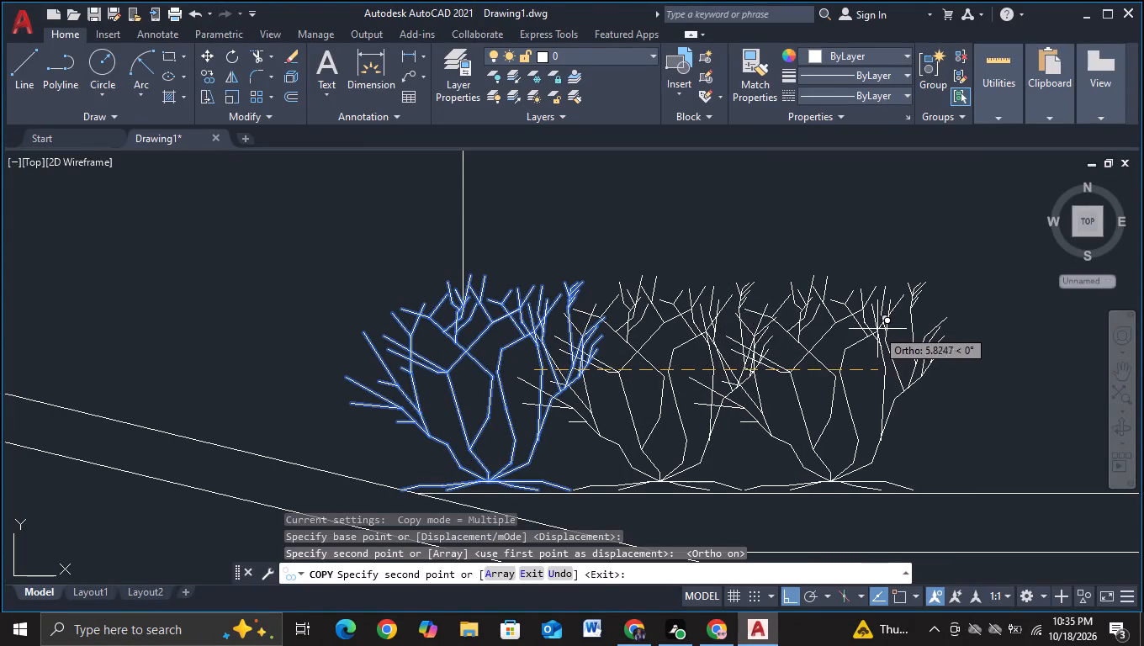
{"action": "left_click", "coordinate": [873, 330]}
{"action": "middle_click_drag", "start_coordinate": [873, 330], "coordinate": [276, 254]}
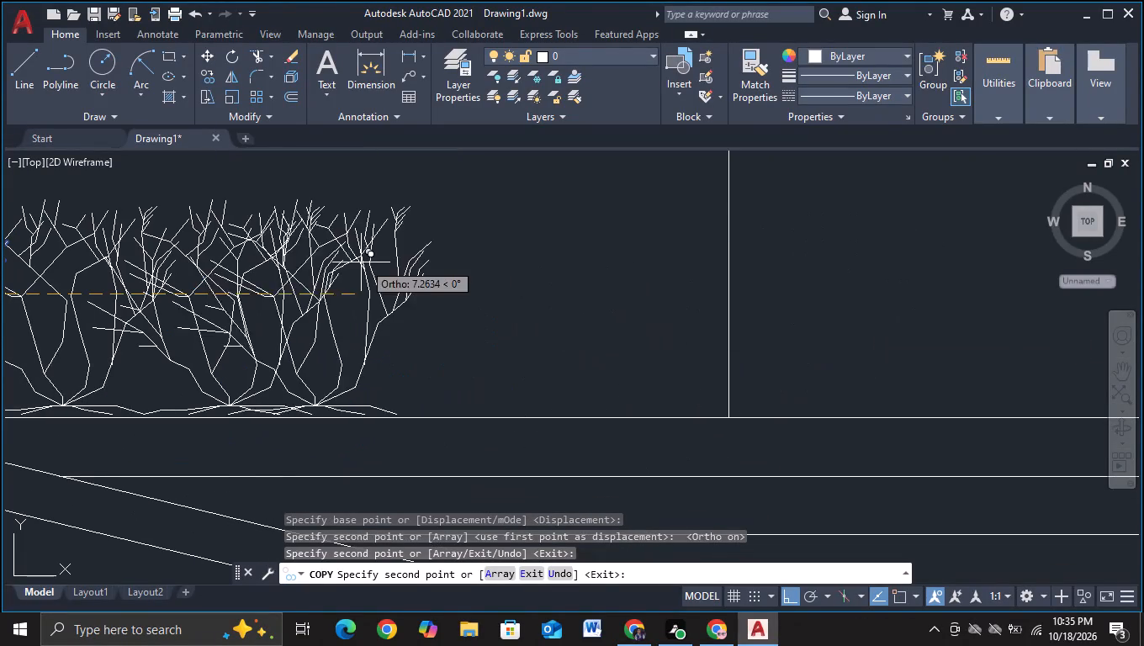
{"action": "left_click", "coordinate": [443, 272]}
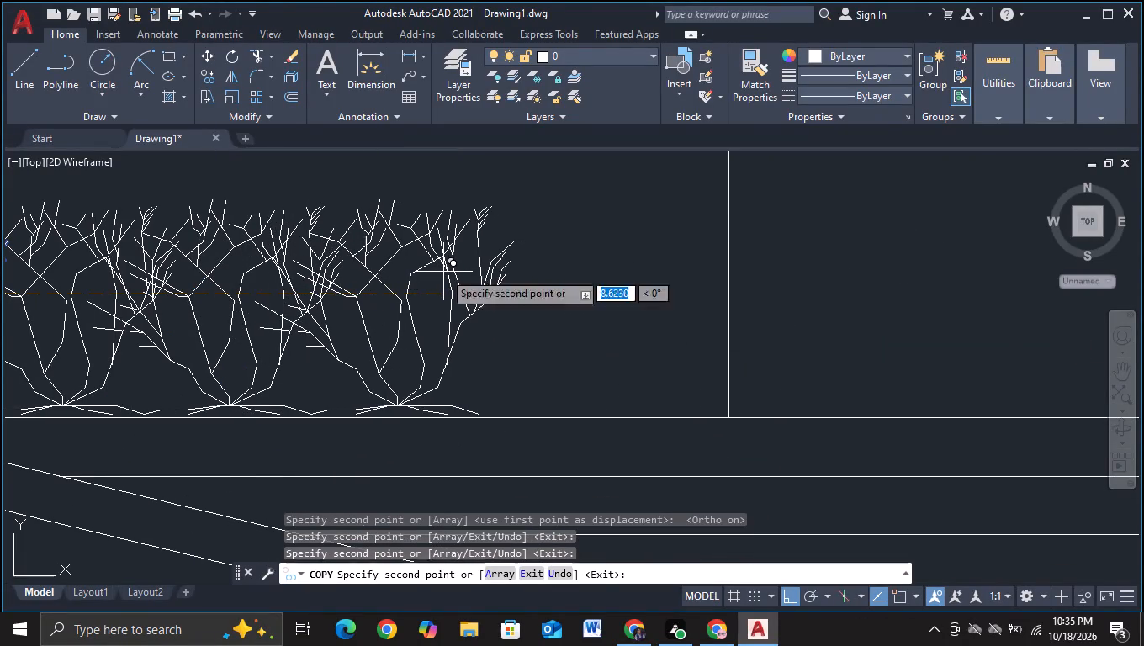
{"action": "left_click", "coordinate": [608, 286]}
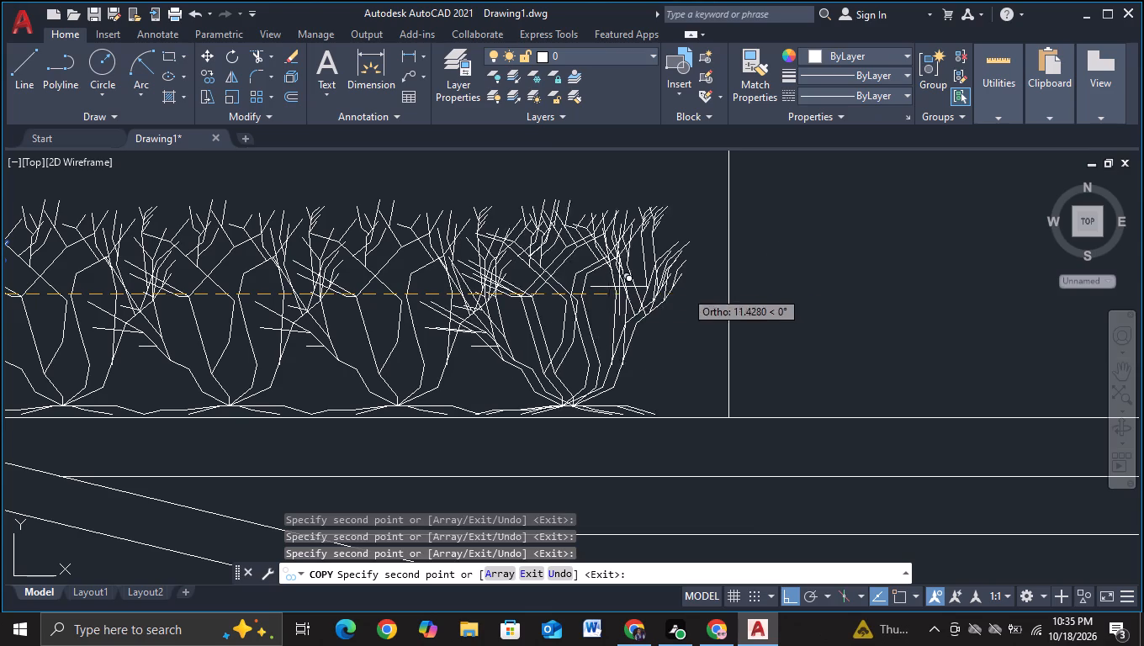
{"action": "left_click", "coordinate": [777, 293]}
Continue the hedge with eight more evenly spaced shrub copies along the top step, stopping just before the third vertical wall line.
{"action": "middle_click_drag", "start_coordinate": [777, 293], "coordinate": [182, 262]}
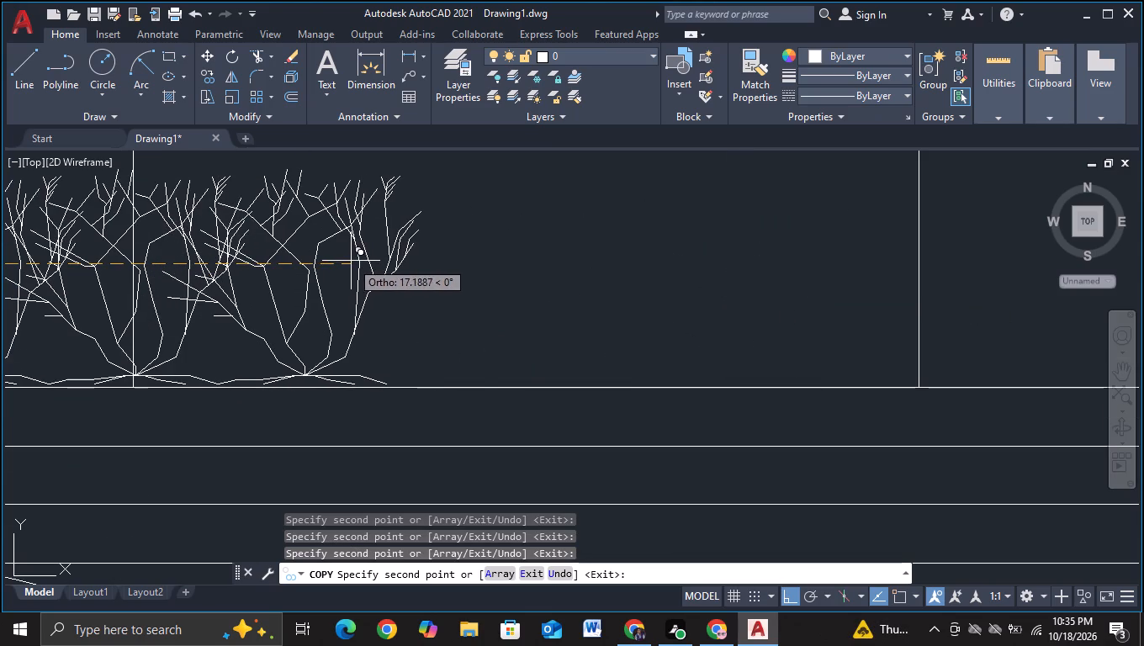
{"action": "left_click", "coordinate": [351, 261]}
{"action": "left_click", "coordinate": [517, 273]}
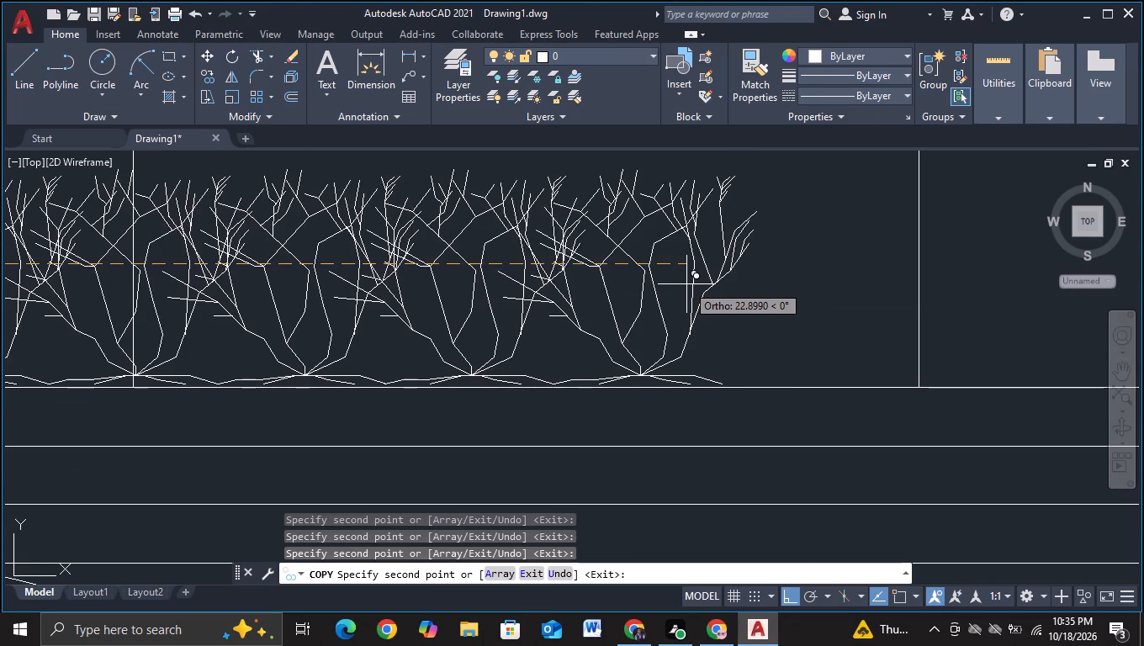
{"action": "left_click", "coordinate": [683, 285]}
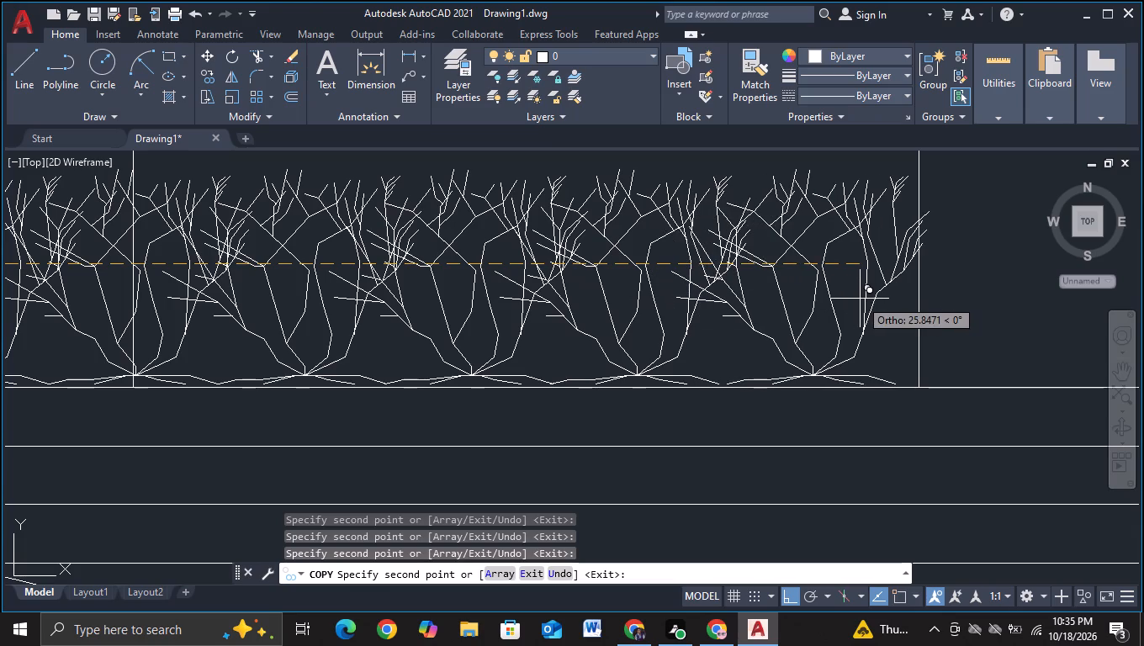
{"action": "left_click", "coordinate": [852, 302]}
{"action": "middle_click_drag", "start_coordinate": [1004, 309], "coordinate": [537, 297]}
{"action": "scroll", "coordinate": [537, 297], "scroll_direction": "down", "scroll_amount": 2}
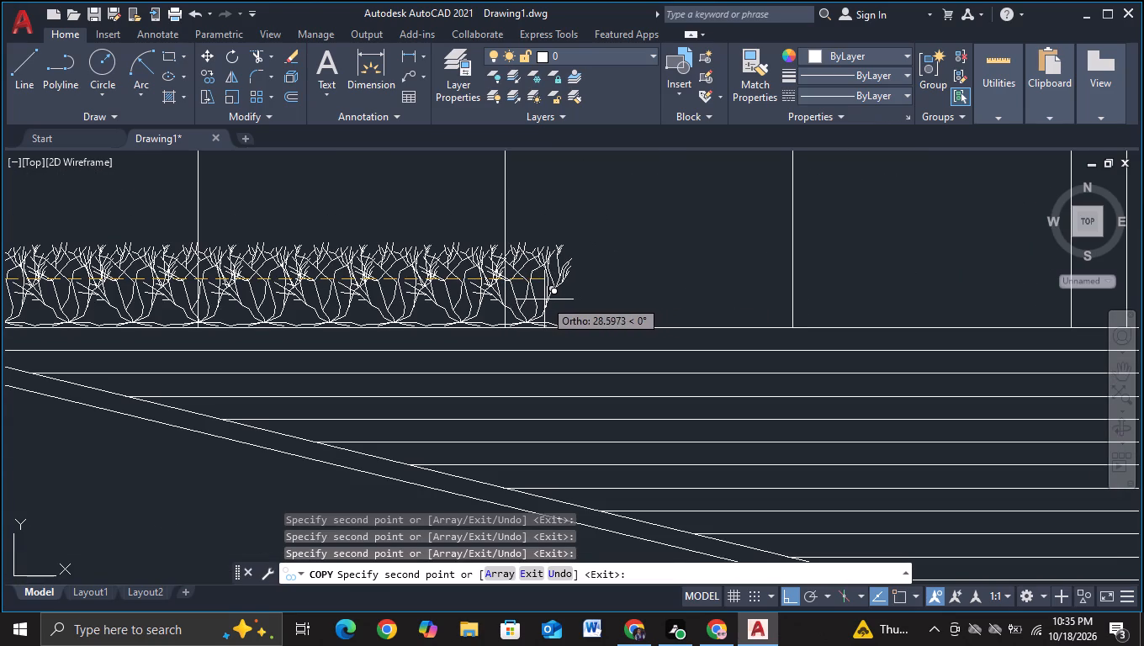
{"action": "left_click", "coordinate": [544, 299]}
{"action": "left_click", "coordinate": [611, 301]}
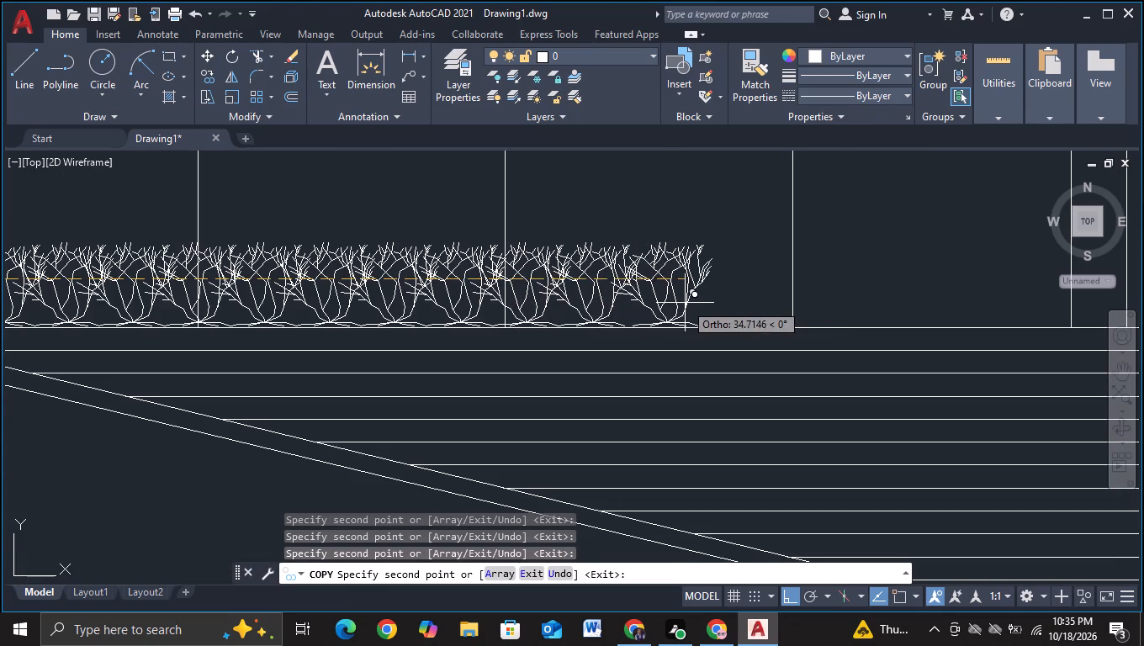
{"action": "left_click", "coordinate": [678, 303]}
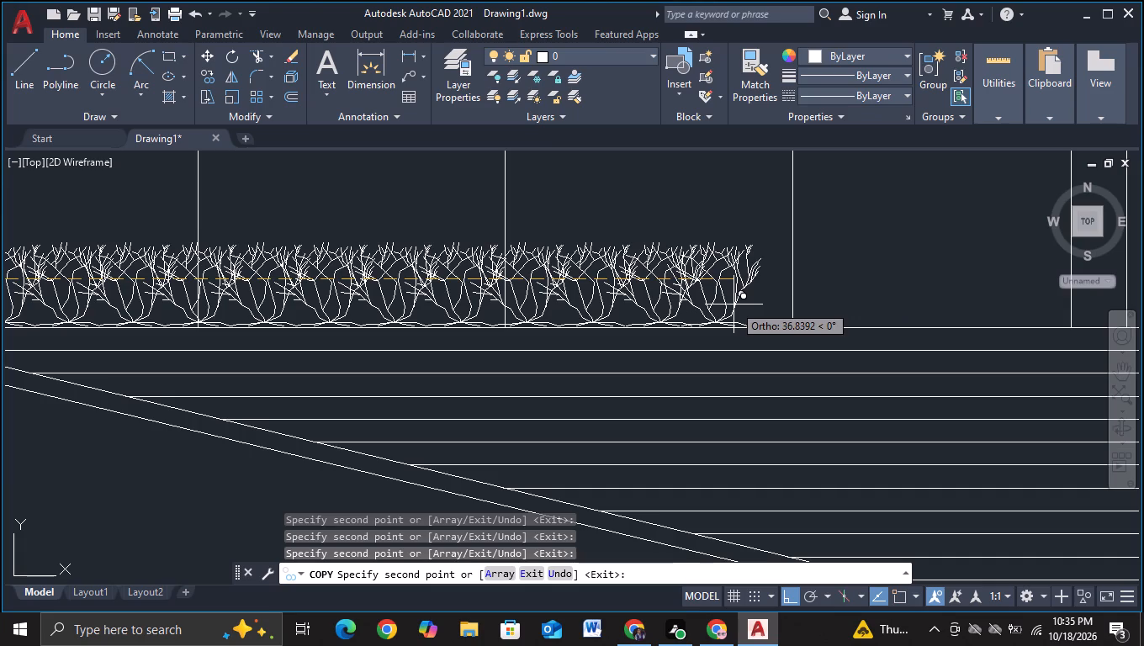
{"action": "left_click", "coordinate": [744, 306]}
Add five more shrub copies to complete the hedge up to the last vertical wall line before the trees, overlapping the final one more closely.
{"action": "scroll", "coordinate": [800, 309], "scroll_direction": "down", "scroll_amount": 3}
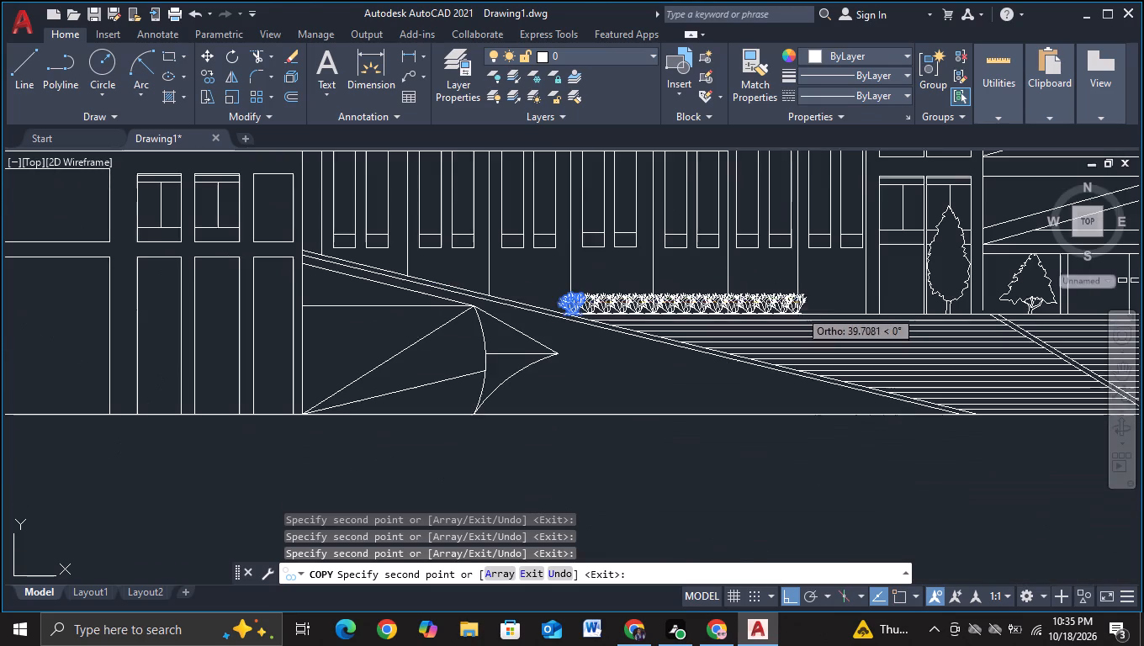
{"action": "middle_click_drag", "start_coordinate": [798, 310], "coordinate": [529, 341]}
{"action": "scroll", "coordinate": [532, 336], "scroll_direction": "up", "scroll_amount": 2}
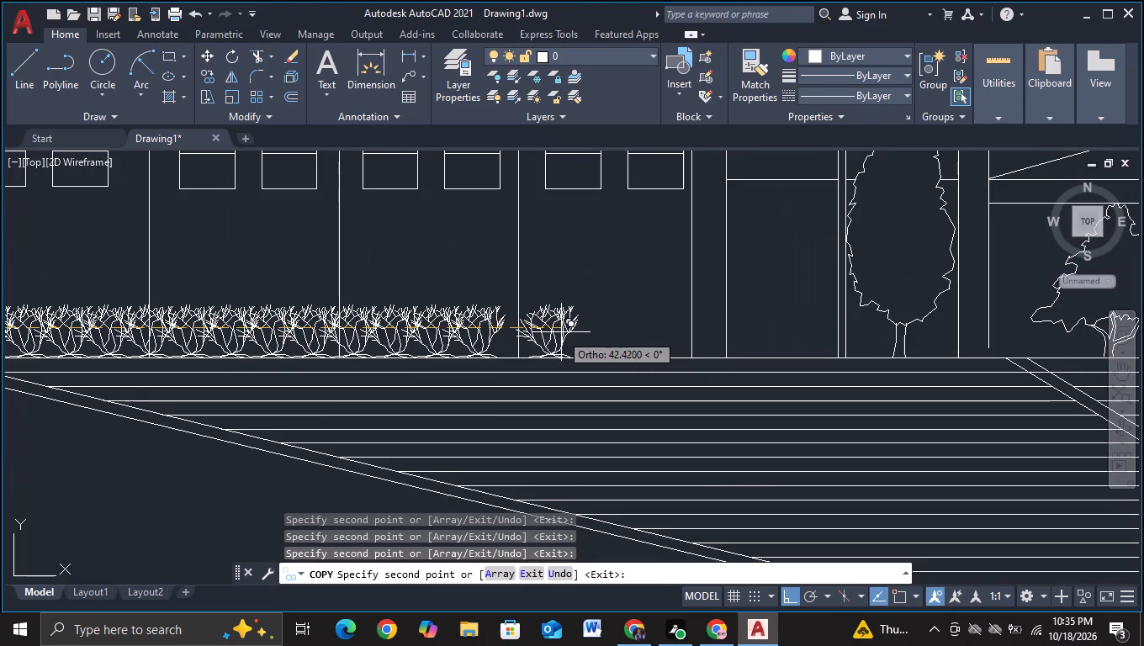
{"action": "left_click", "coordinate": [529, 334]}
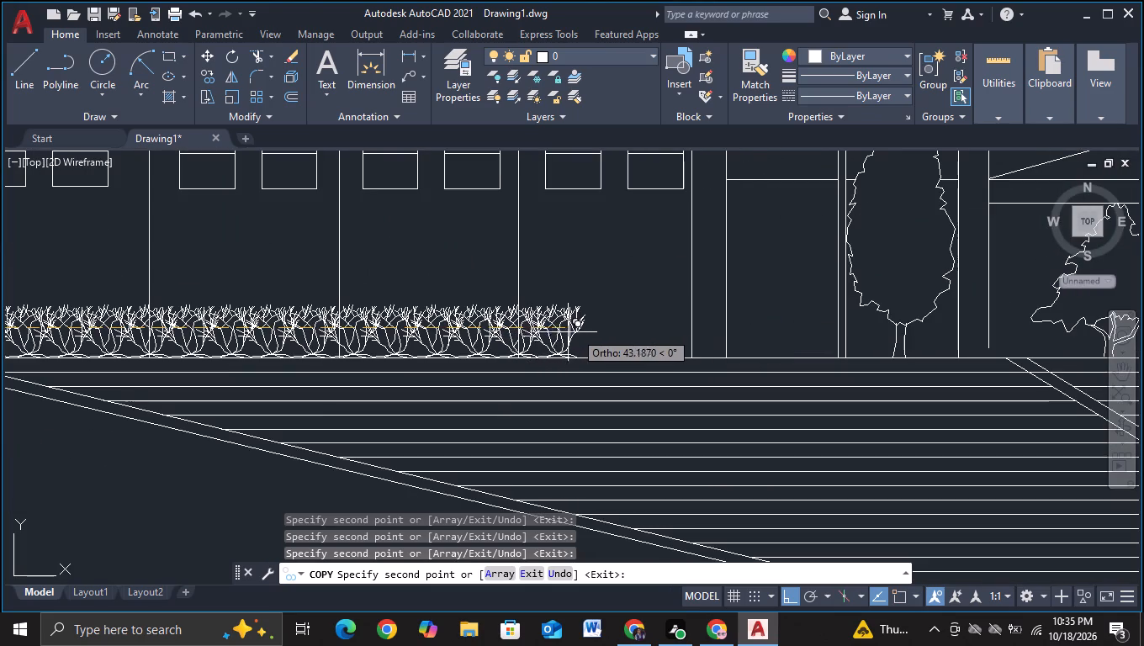
{"action": "left_click", "coordinate": [569, 331]}
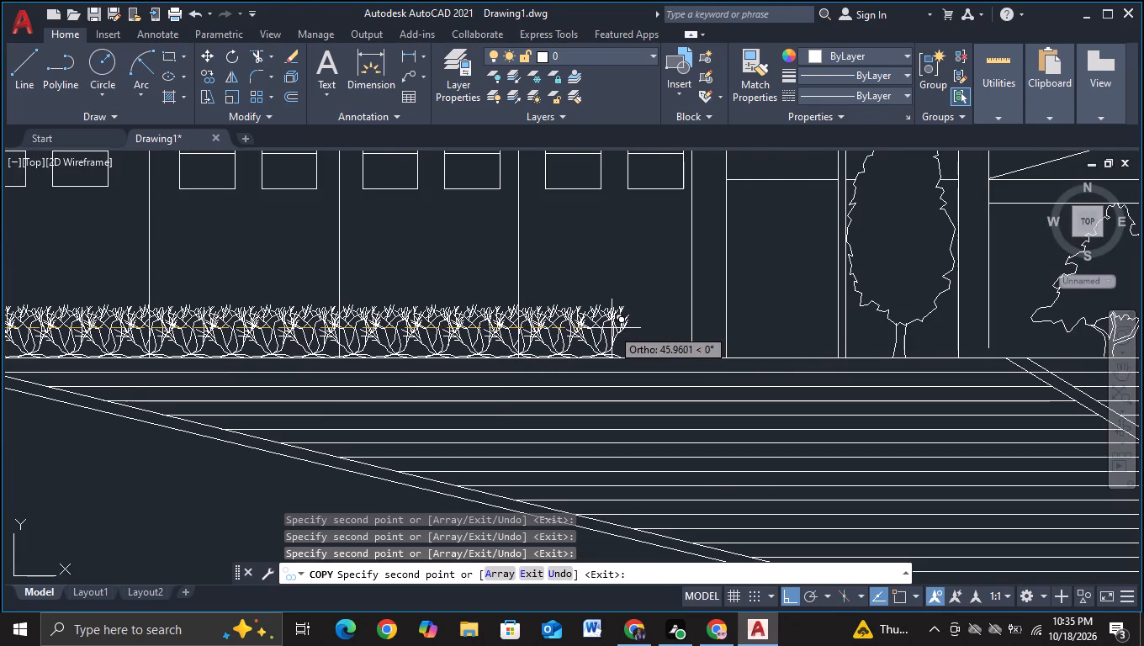
{"action": "left_click", "coordinate": [612, 328]}
{"action": "left_click", "coordinate": [650, 330]}
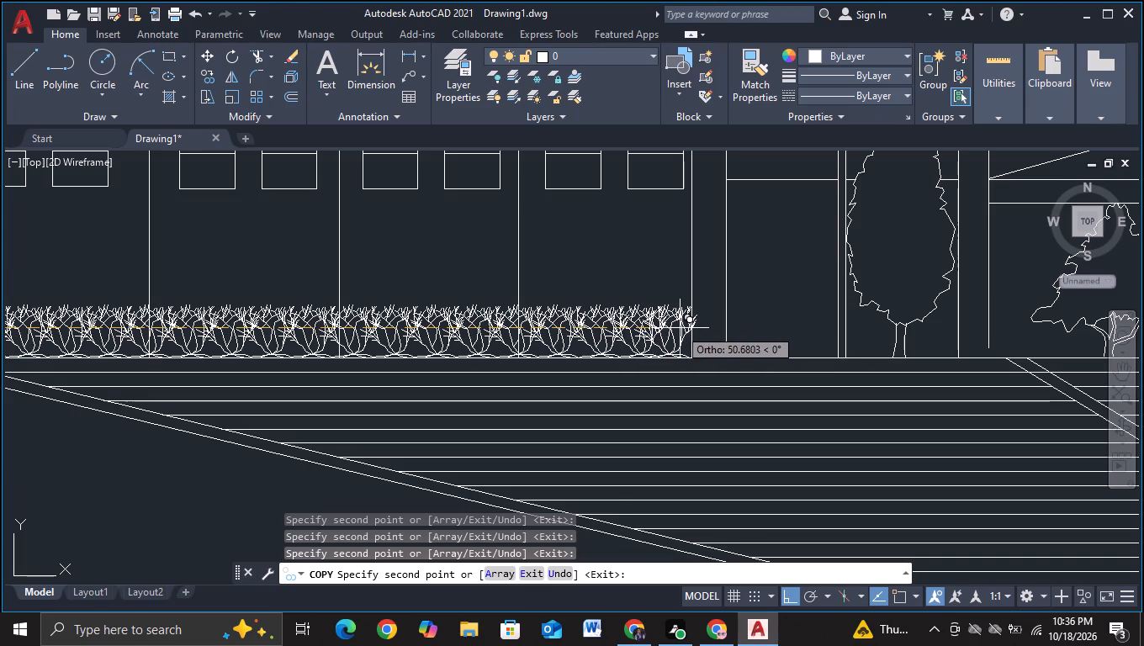
{"action": "left_click", "coordinate": [680, 328]}
{"action": "key", "text": "Escape"}
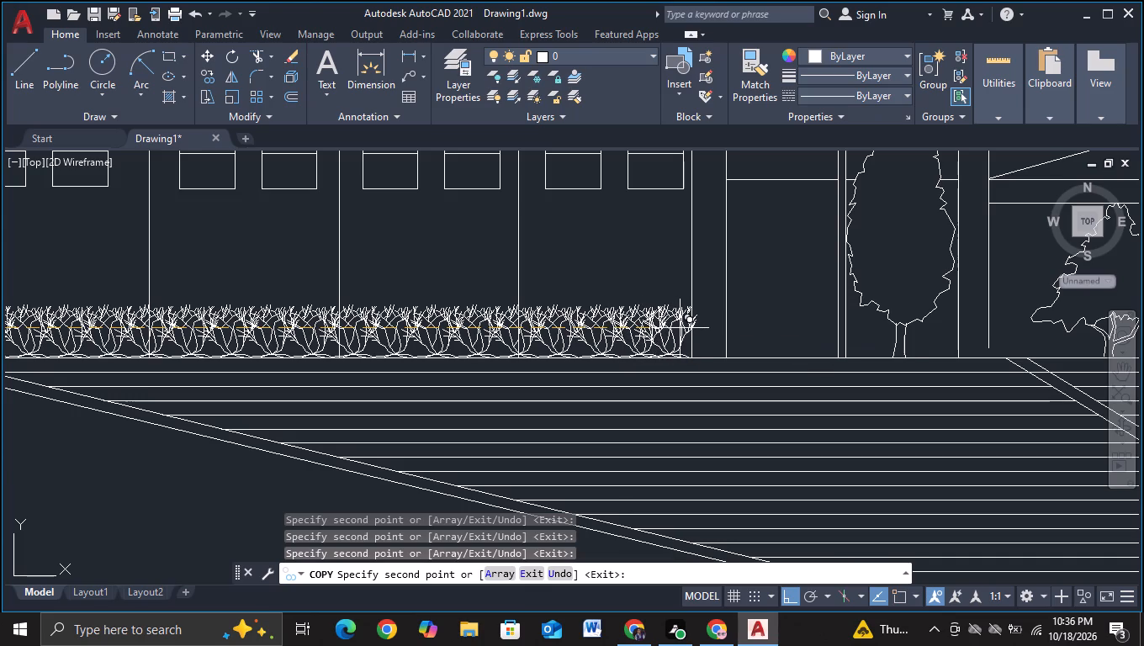
Trim the pieces of the vertical wall line at the hedge's stair-side end where it passes behind the last shrub's twigs.
{"action": "left_click", "coordinate": [251, 56]}
{"action": "scroll", "coordinate": [649, 340], "scroll_direction": "up", "scroll_amount": 1}
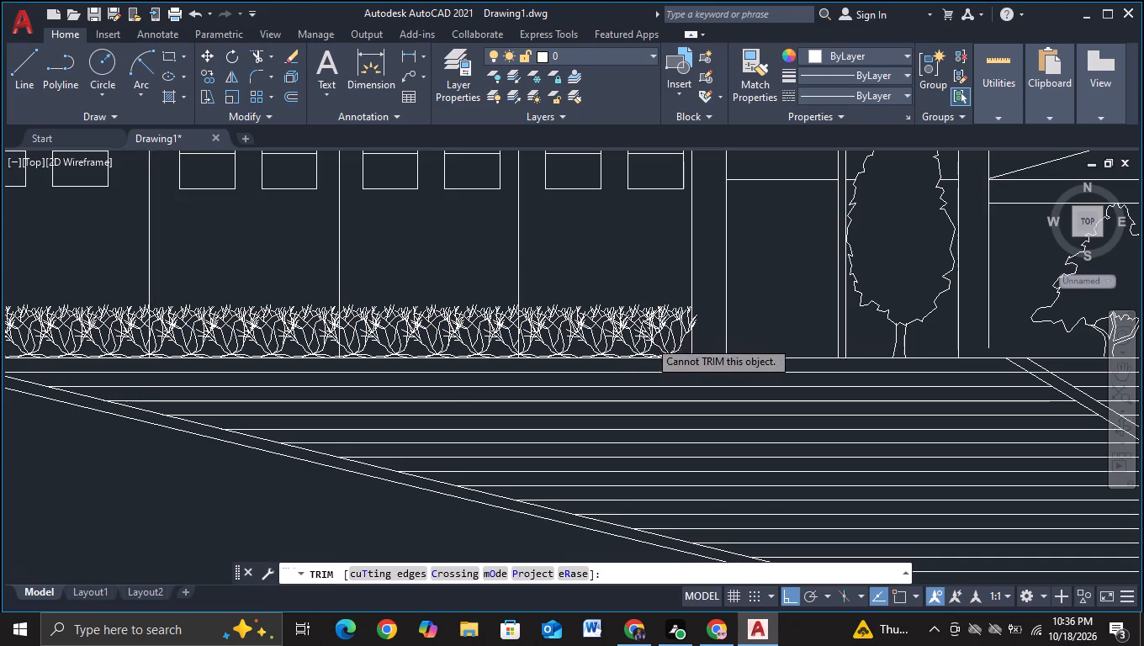
{"action": "scroll", "coordinate": [649, 340], "scroll_direction": "up", "scroll_amount": 1}
{"action": "middle_click_drag", "start_coordinate": [765, 352], "coordinate": [694, 409]}
{"action": "scroll", "coordinate": [681, 331], "scroll_direction": "up", "scroll_amount": 2}
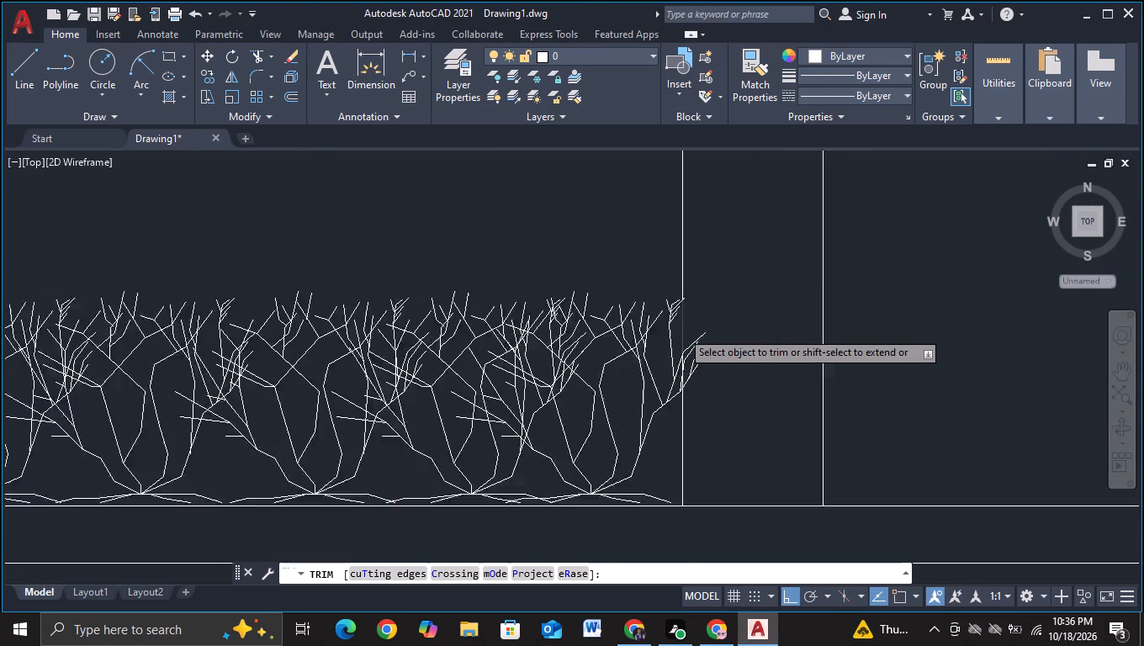
{"action": "left_click", "coordinate": [680, 338]}
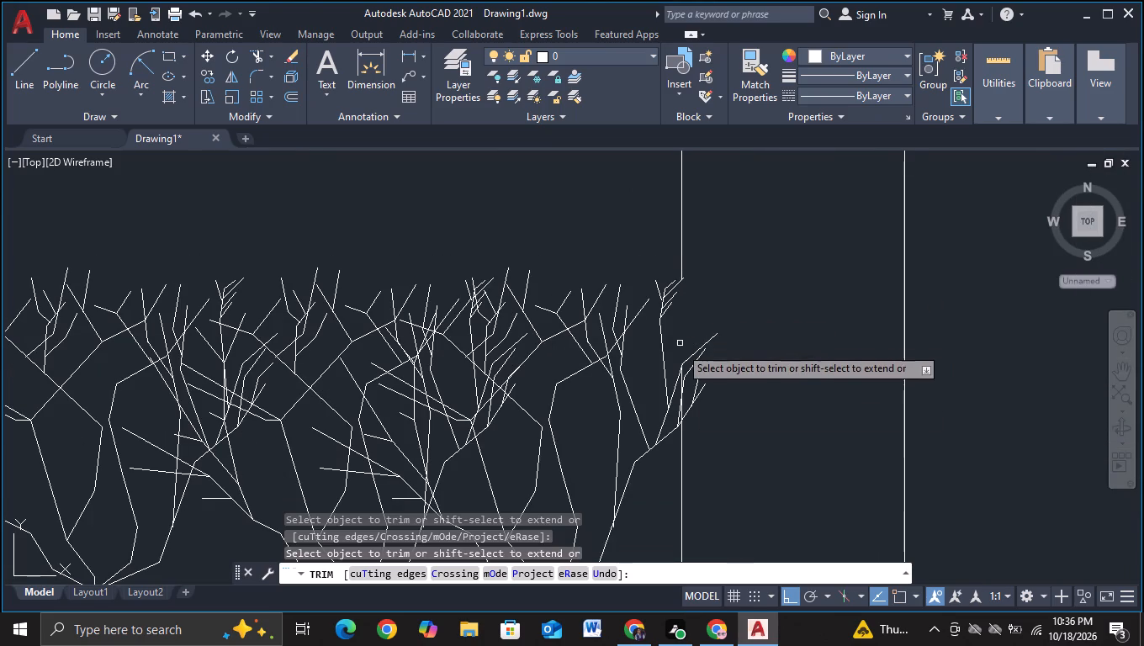
{"action": "scroll", "coordinate": [683, 410], "scroll_direction": "up", "scroll_amount": 2}
{"action": "left_click", "coordinate": [677, 416]}
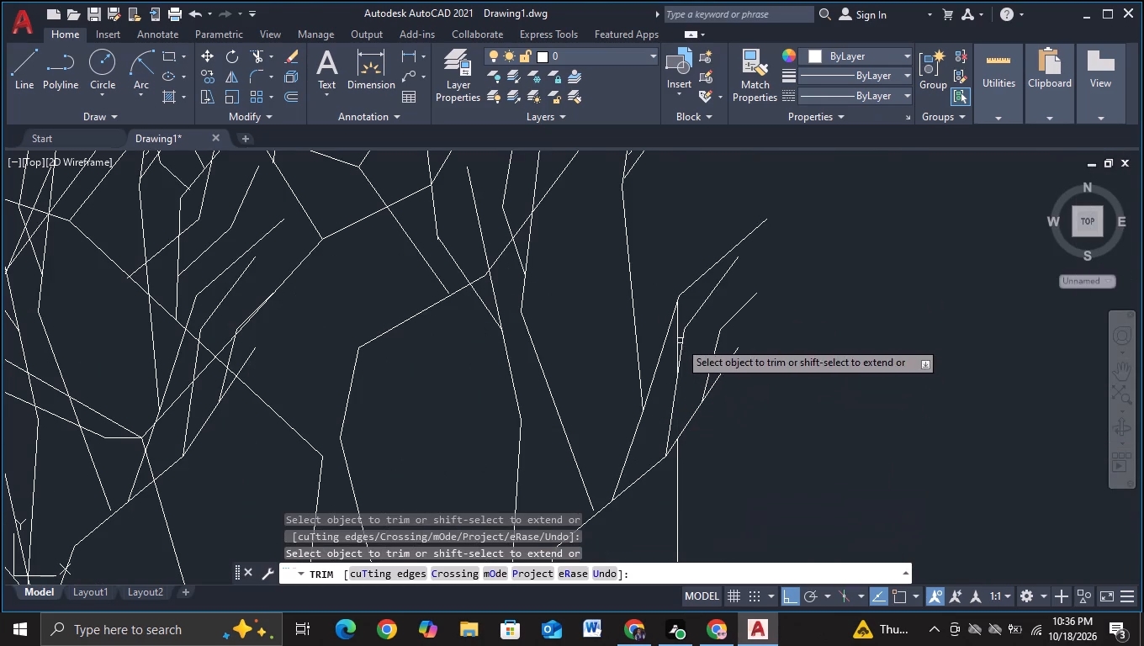
{"action": "left_click", "coordinate": [676, 338]}
Trim the adjacent vertical wall line at the hedge's upper twigs and erase the leftover piece running down behind the shrubs.
{"action": "scroll", "coordinate": [683, 357], "scroll_direction": "down", "scroll_amount": 5}
{"action": "middle_click_drag", "start_coordinate": [557, 412], "coordinate": [711, 365]}
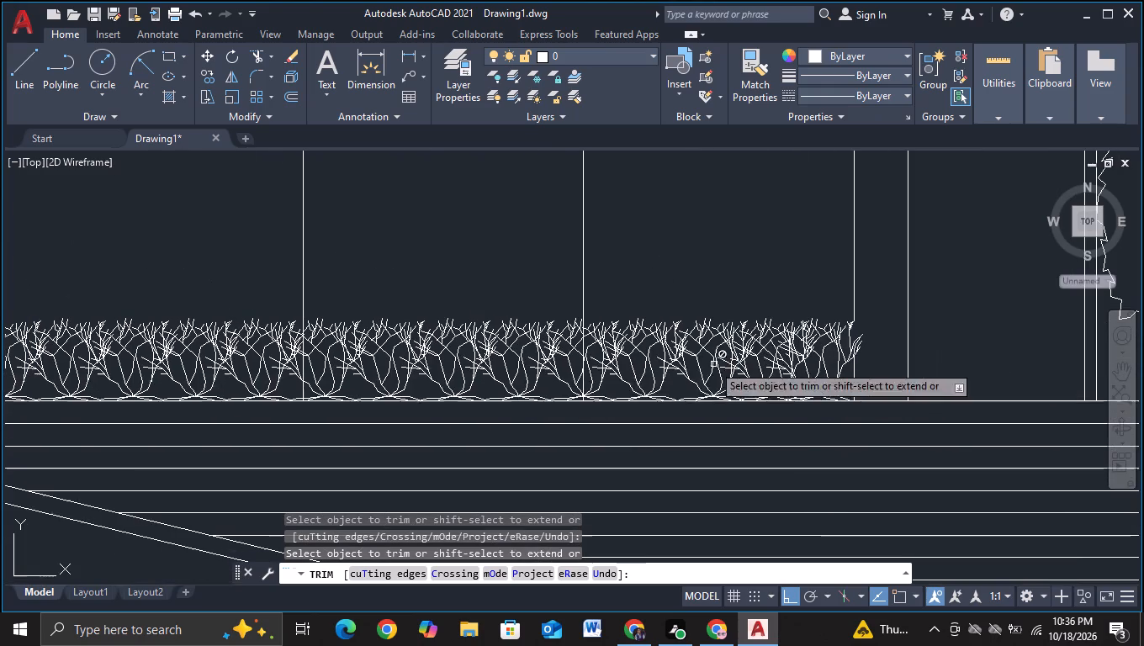
{"action": "left_click_drag", "start_coordinate": [531, 365], "coordinate": [576, 349]}
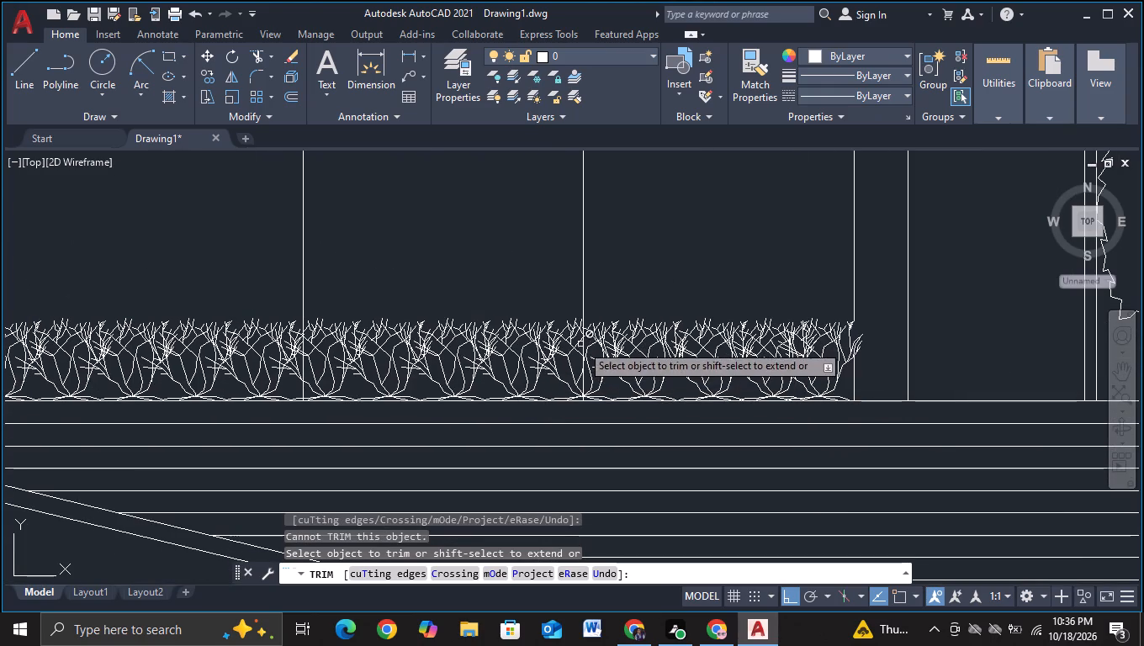
{"action": "scroll", "coordinate": [584, 337], "scroll_direction": "up", "scroll_amount": 3}
{"action": "left_click", "coordinate": [576, 307]}
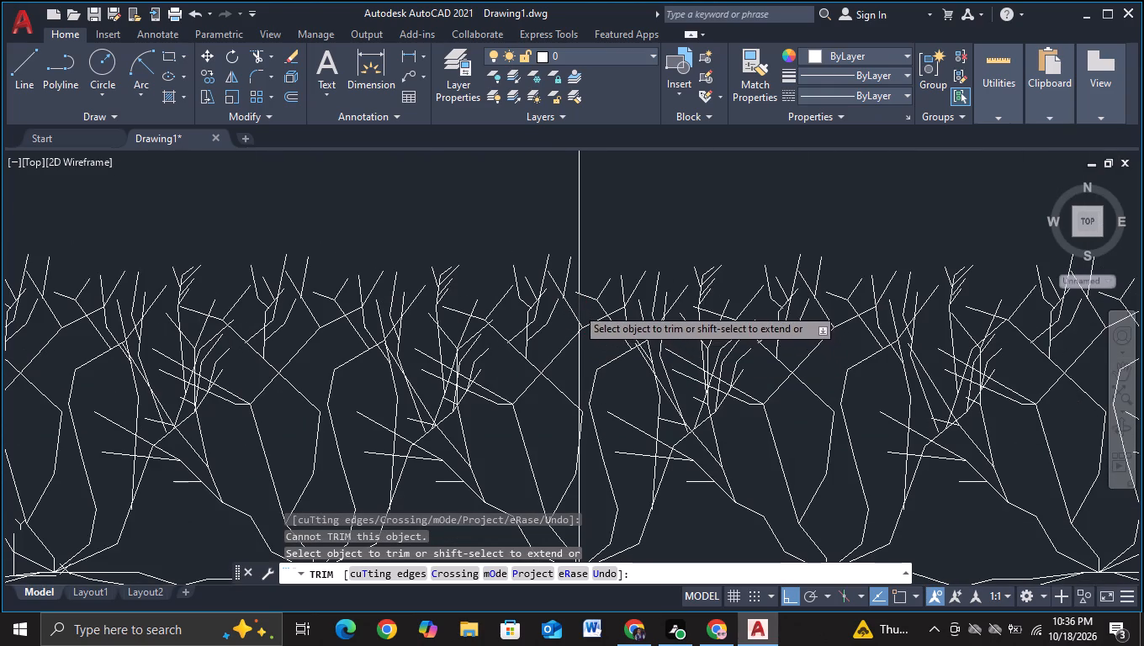
{"action": "key", "text": "Escape"}
{"action": "left_click", "coordinate": [577, 360]}
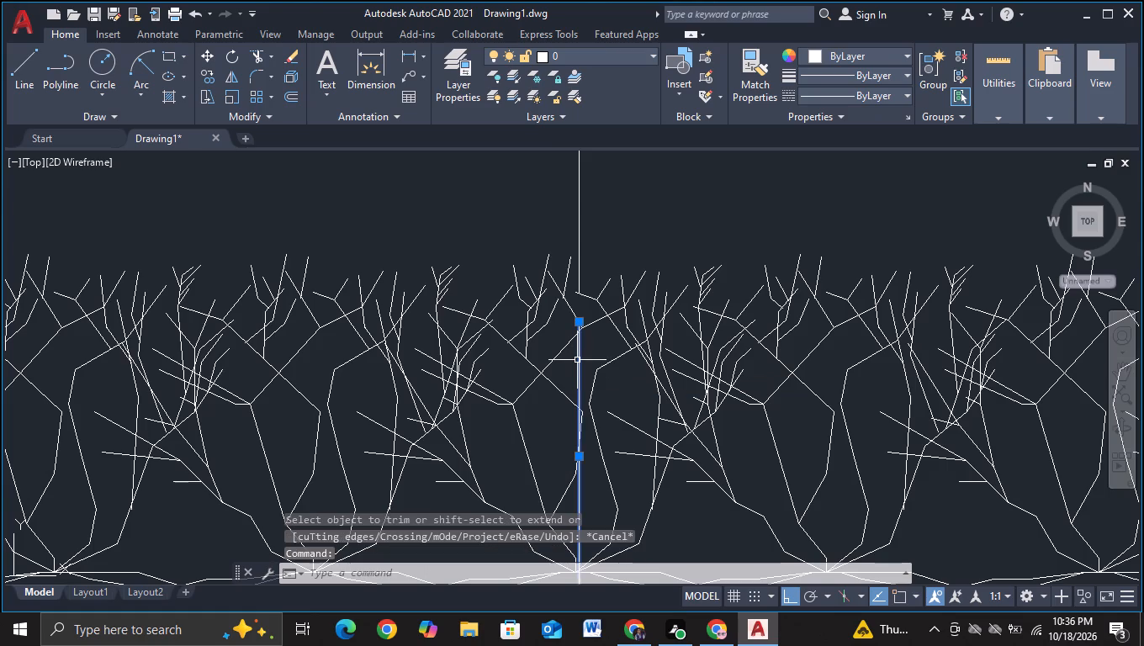
{"action": "key", "text": "Delete"}
Trim the following vertical wall line toward the ramp at the shrub twigs and erase its leftover piece behind the hedge.
{"action": "middle_click_drag", "start_coordinate": [676, 375], "coordinate": [868, 391]}
{"action": "scroll", "coordinate": [755, 394], "scroll_direction": "down", "scroll_amount": 2}
{"action": "middle_click_drag", "start_coordinate": [626, 410], "coordinate": [807, 382]}
{"action": "scroll", "coordinate": [511, 320], "scroll_direction": "up", "scroll_amount": 2}
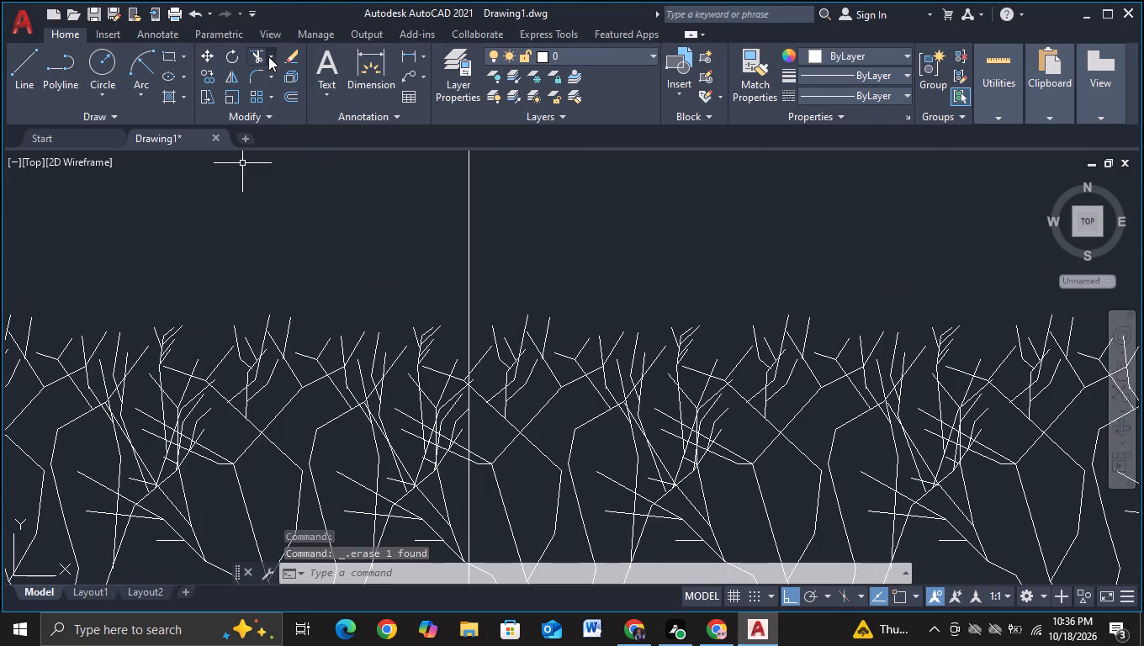
{"action": "left_click", "coordinate": [260, 56]}
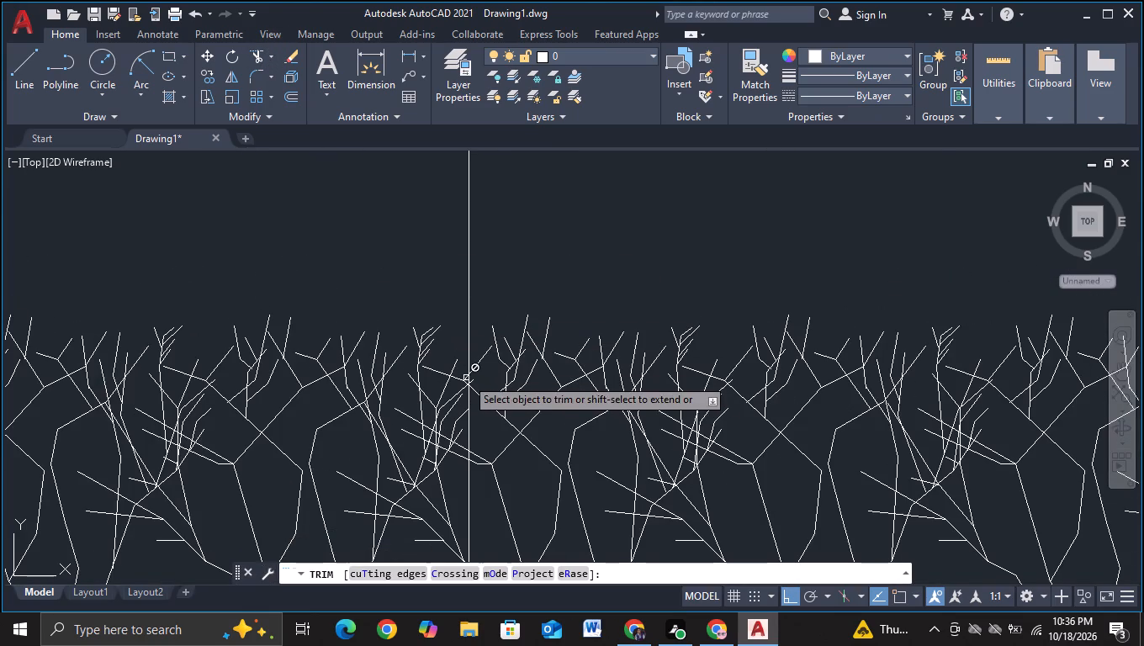
{"action": "scroll", "coordinate": [483, 384], "scroll_direction": "up", "scroll_amount": 2}
{"action": "left_click", "coordinate": [443, 373]}
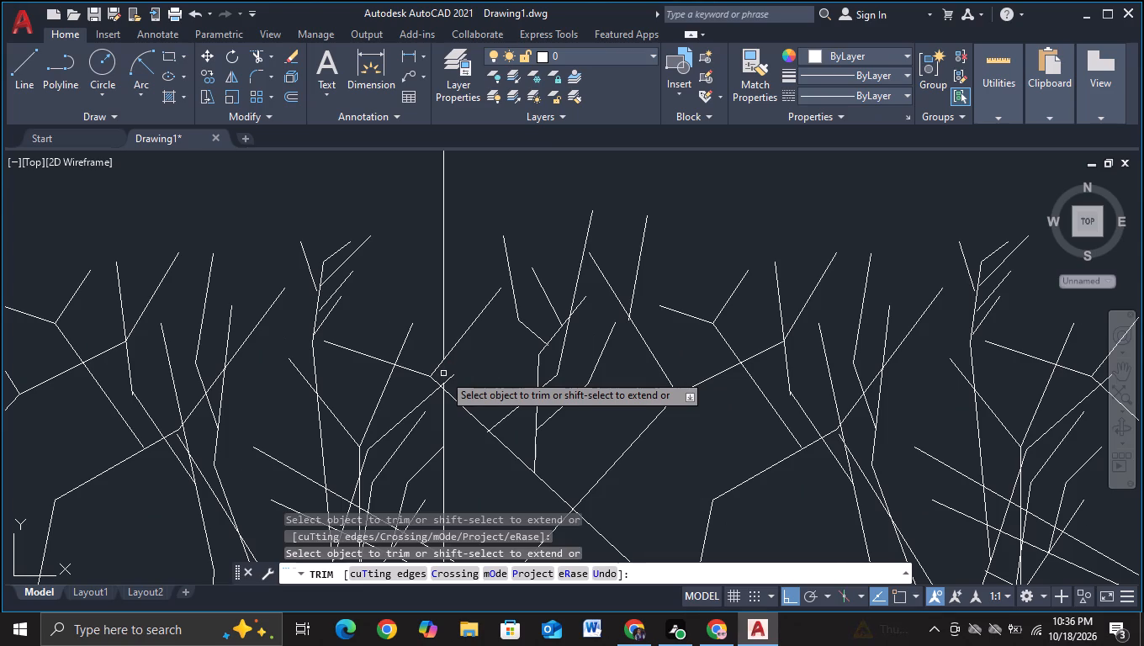
{"action": "key", "text": "Escape"}
{"action": "left_click", "coordinate": [443, 419]}
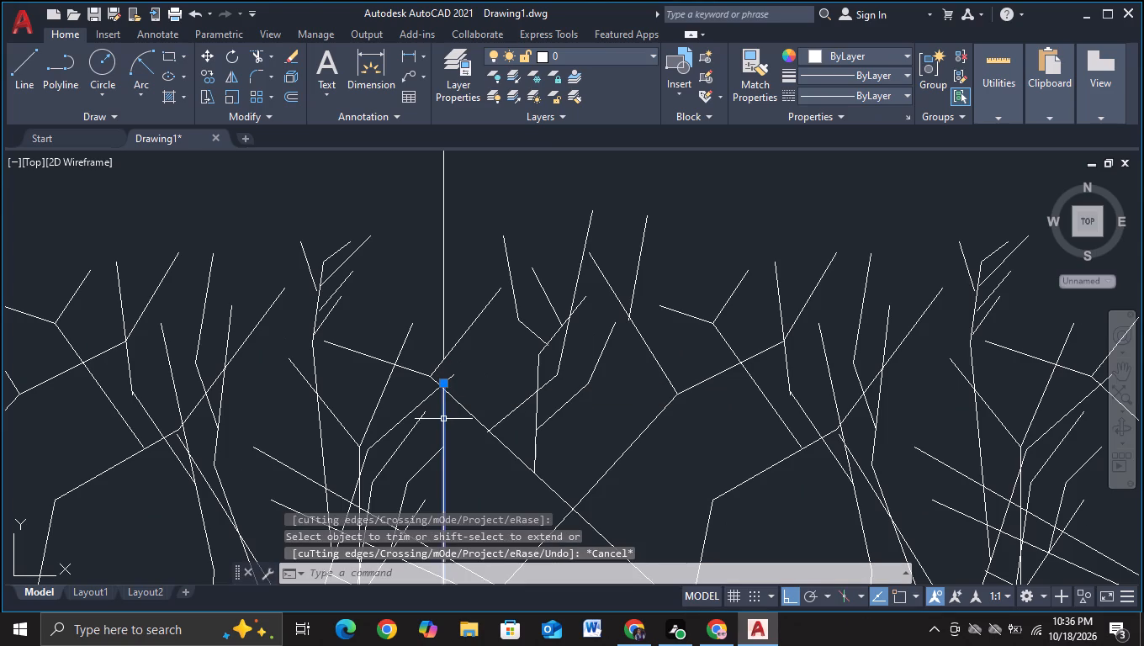
{"action": "key", "text": "Delete"}
Trim the next vertical wall line toward the ramp at the shrub twigs and erase its leftover piece behind the hedge.
{"action": "scroll", "coordinate": [443, 419], "scroll_direction": "down", "scroll_amount": 3}
{"action": "middle_click_drag", "start_coordinate": [437, 453], "coordinate": [676, 391]}
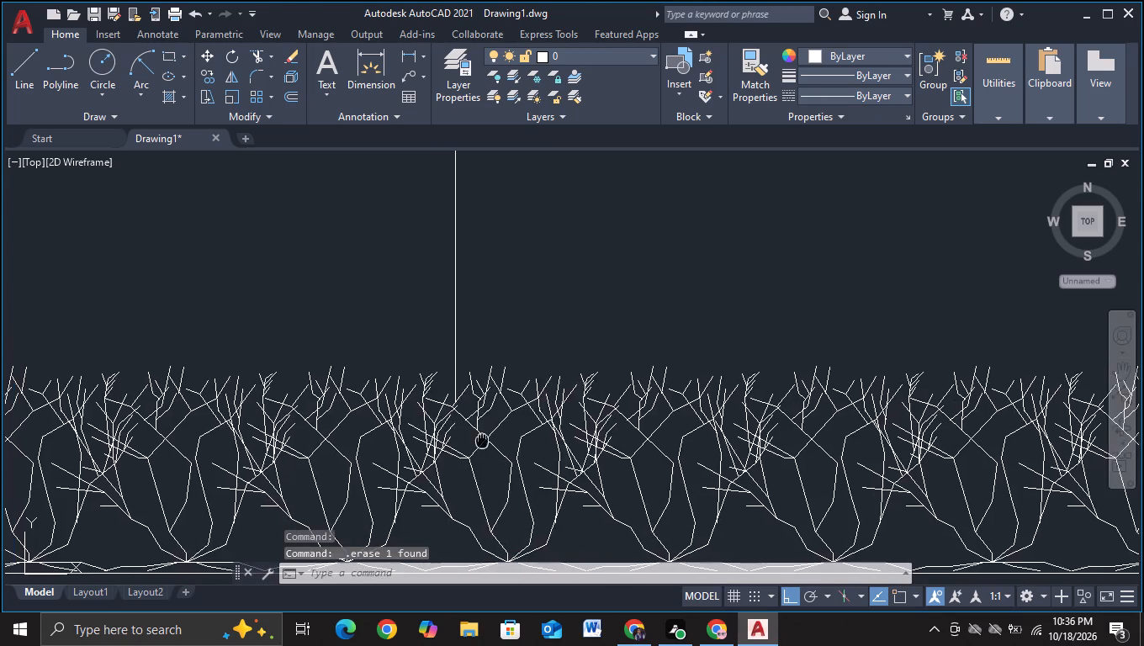
{"action": "middle_click_drag", "start_coordinate": [676, 391], "coordinate": [714, 374]}
{"action": "middle_click_drag", "start_coordinate": [582, 438], "coordinate": [856, 379]}
{"action": "middle_click_drag", "start_coordinate": [457, 370], "coordinate": [709, 353]}
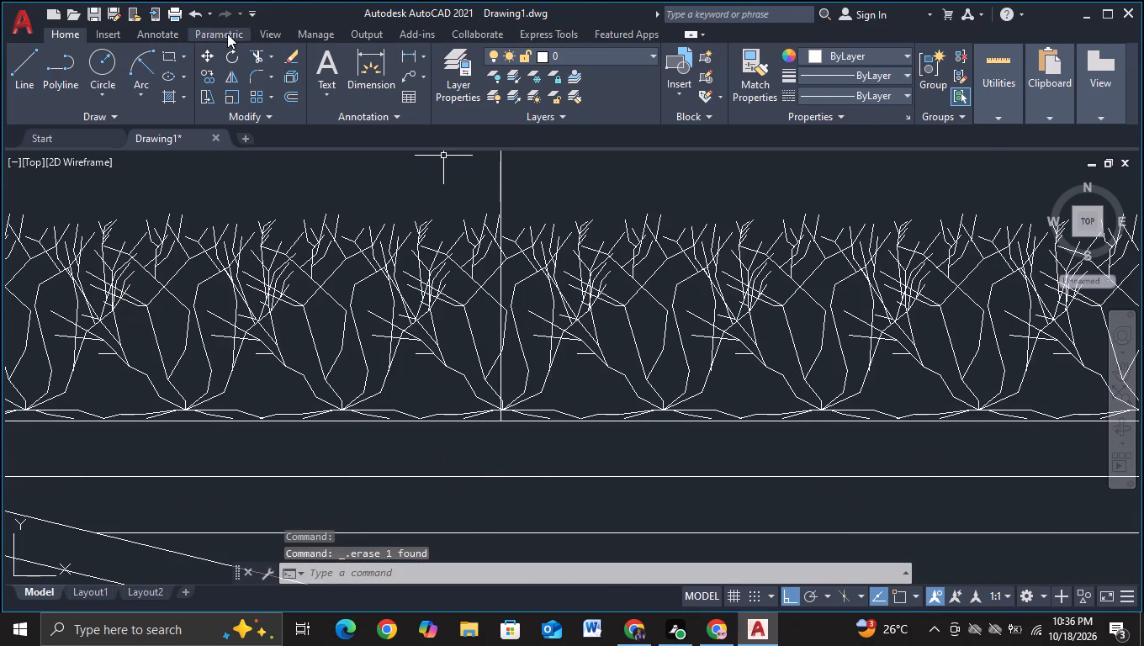
{"action": "left_click", "coordinate": [257, 56]}
{"action": "scroll", "coordinate": [556, 249], "scroll_direction": "up", "scroll_amount": 2}
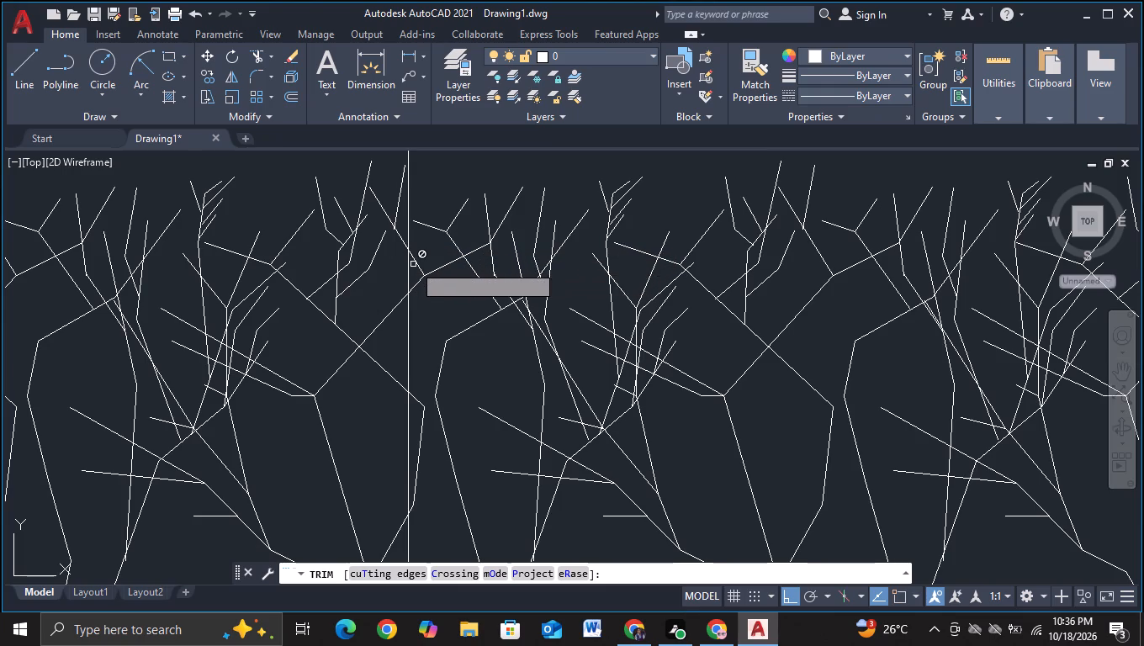
{"action": "left_click", "coordinate": [410, 267]}
{"action": "key", "text": "grave"}
{"action": "key", "text": "grave"}
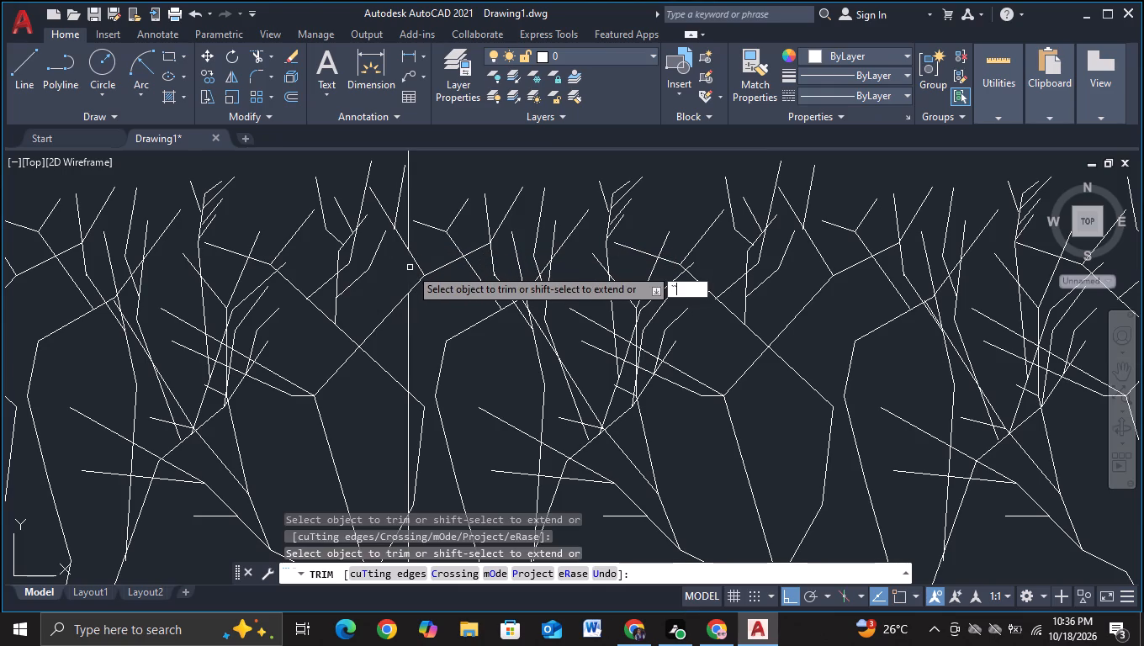
{"action": "key", "text": "Escape"}
{"action": "key", "text": "Escape"}
{"action": "left_click", "coordinate": [405, 331]}
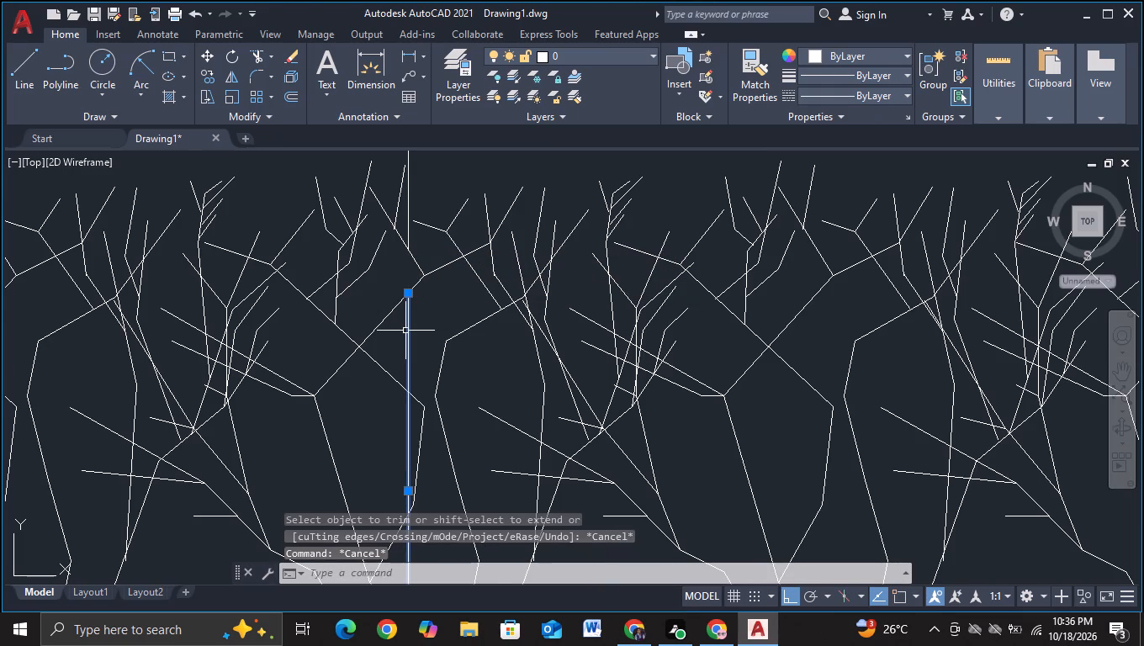
{"action": "key", "text": "Delete"}
Review the finished hedge and the whole building elevation for remaining unfinished details.
{"action": "scroll", "coordinate": [405, 331], "scroll_direction": "down", "scroll_amount": 4}
{"action": "middle_click_drag", "start_coordinate": [397, 352], "coordinate": [773, 357]}
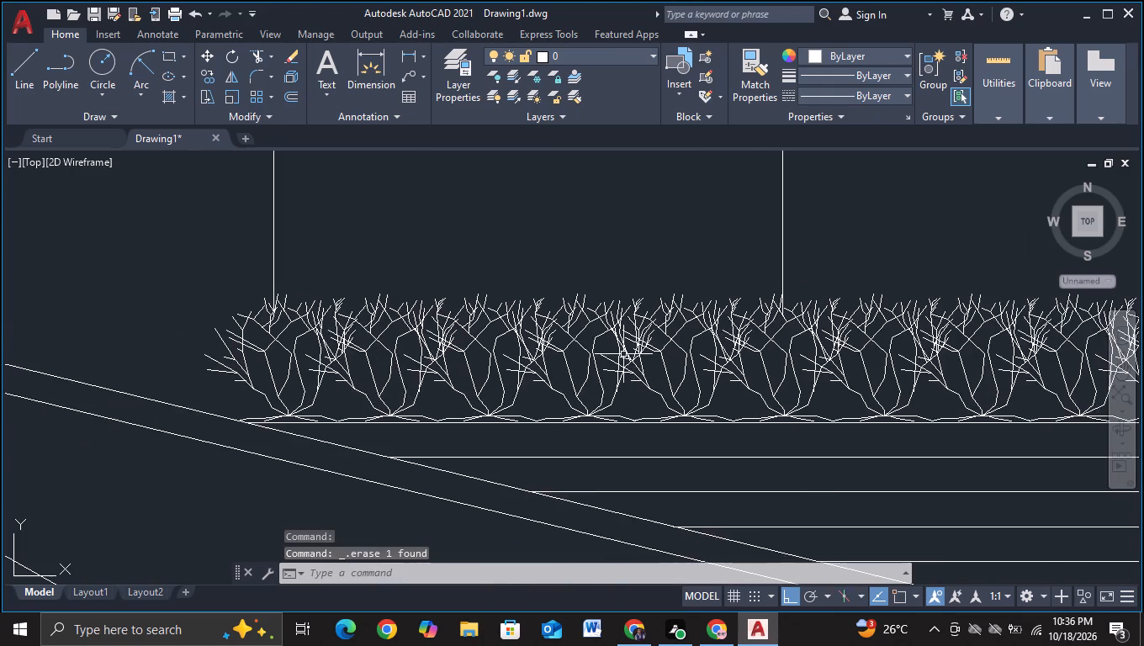
{"action": "scroll", "coordinate": [469, 351], "scroll_direction": "down", "scroll_amount": 2}
{"action": "scroll", "coordinate": [621, 401], "scroll_direction": "down", "scroll_amount": 2}
{"action": "middle_click_drag", "start_coordinate": [569, 450], "coordinate": [501, 418]}
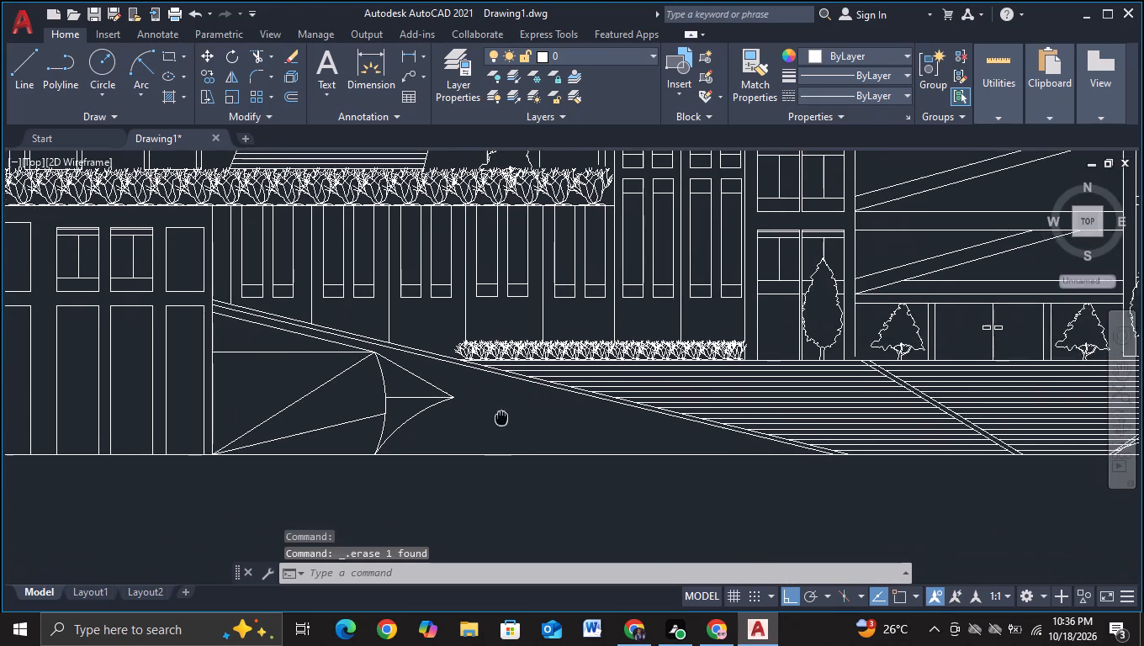
{"action": "middle_click_drag", "start_coordinate": [517, 431], "coordinate": [470, 390]}
{"action": "scroll", "coordinate": [483, 397], "scroll_direction": "down", "scroll_amount": 1}
{"action": "middle_click_drag", "start_coordinate": [578, 495], "coordinate": [452, 488]}
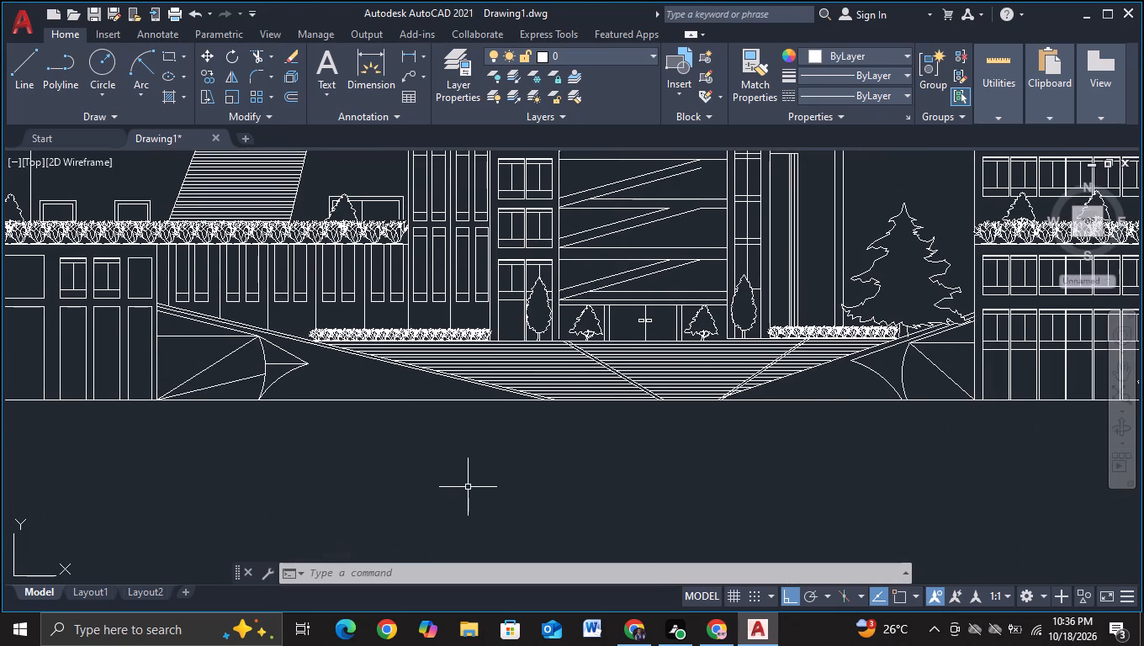
{"action": "middle_click_drag", "start_coordinate": [468, 487], "coordinate": [529, 416]}
{"action": "scroll", "coordinate": [529, 416], "scroll_direction": "down", "scroll_amount": 2}
{"action": "middle_click_drag", "start_coordinate": [511, 429], "coordinate": [620, 393]}
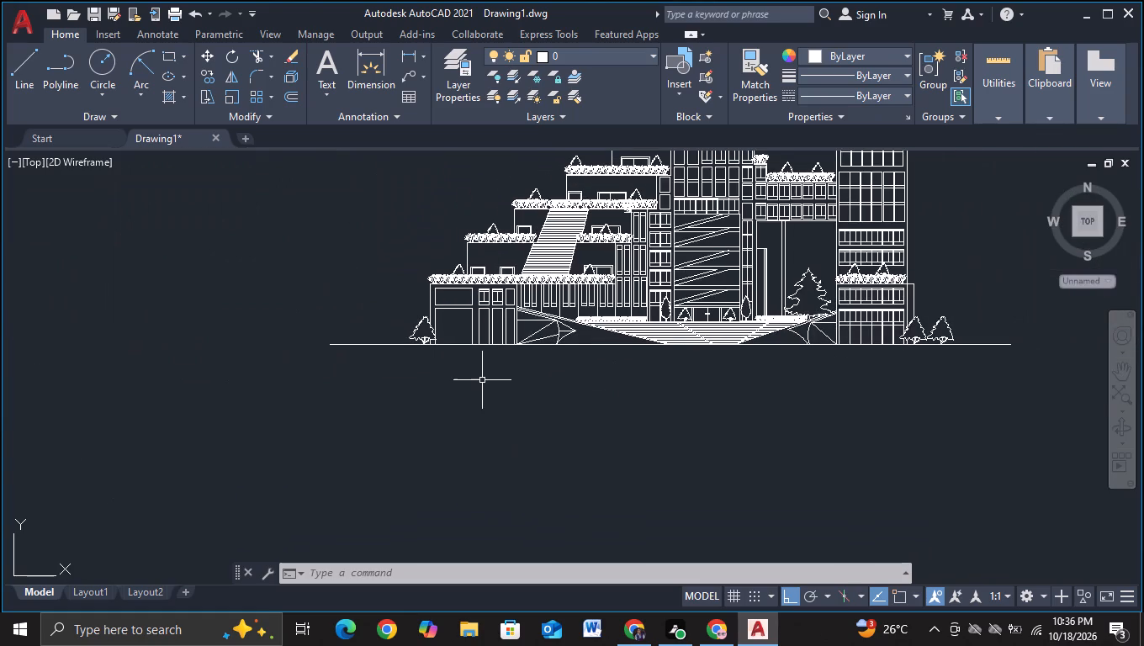
{"action": "middle_click_drag", "start_coordinate": [560, 368], "coordinate": [428, 405]}
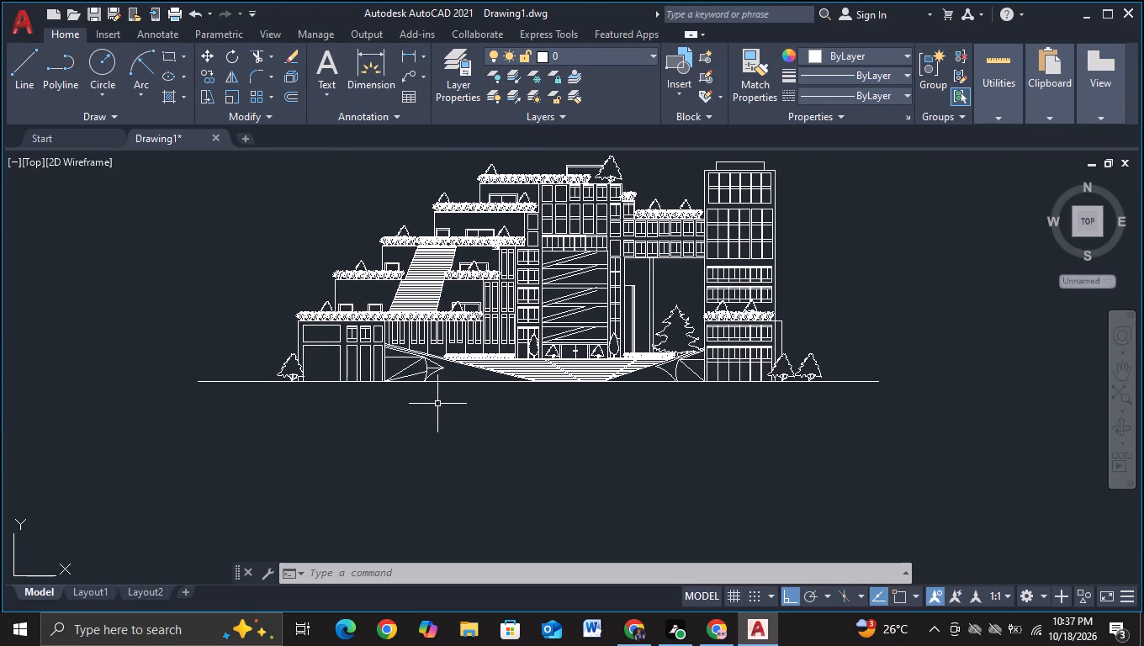
{"action": "scroll", "coordinate": [437, 404], "scroll_direction": "up", "scroll_amount": 1}
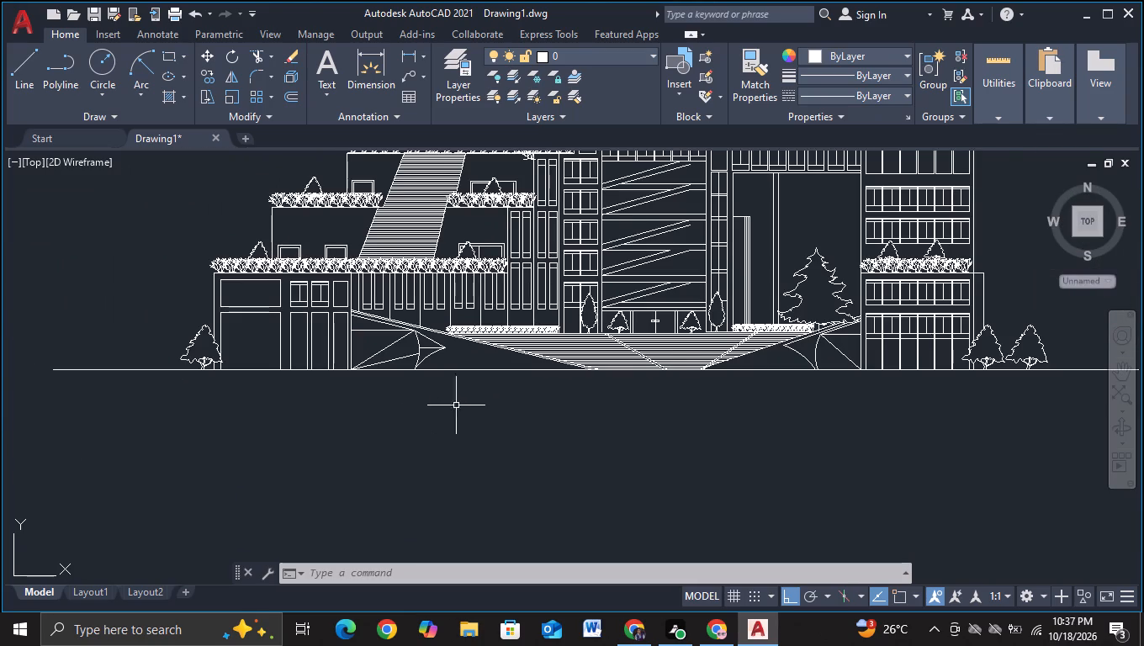
{"action": "middle_click_drag", "start_coordinate": [467, 404], "coordinate": [384, 423]}
{"action": "scroll", "coordinate": [386, 421], "scroll_direction": "down", "scroll_amount": 1}
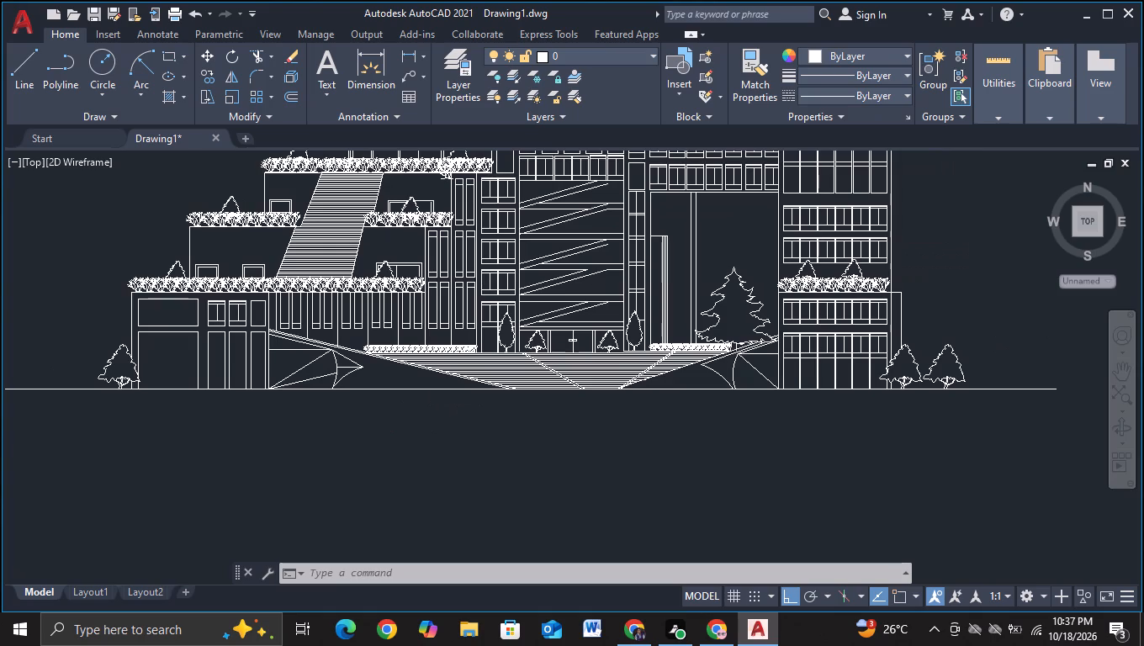
{"action": "middle_click_drag", "start_coordinate": [386, 421], "coordinate": [411, 391]}
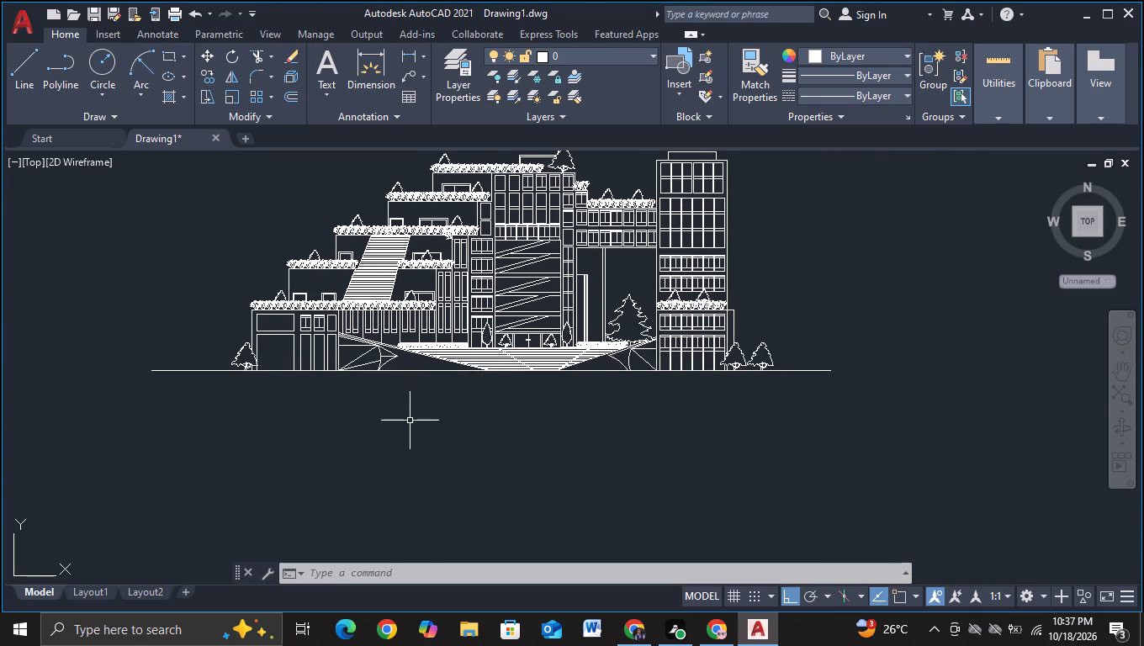
{"action": "middle_click_drag", "start_coordinate": [410, 421], "coordinate": [336, 418]}
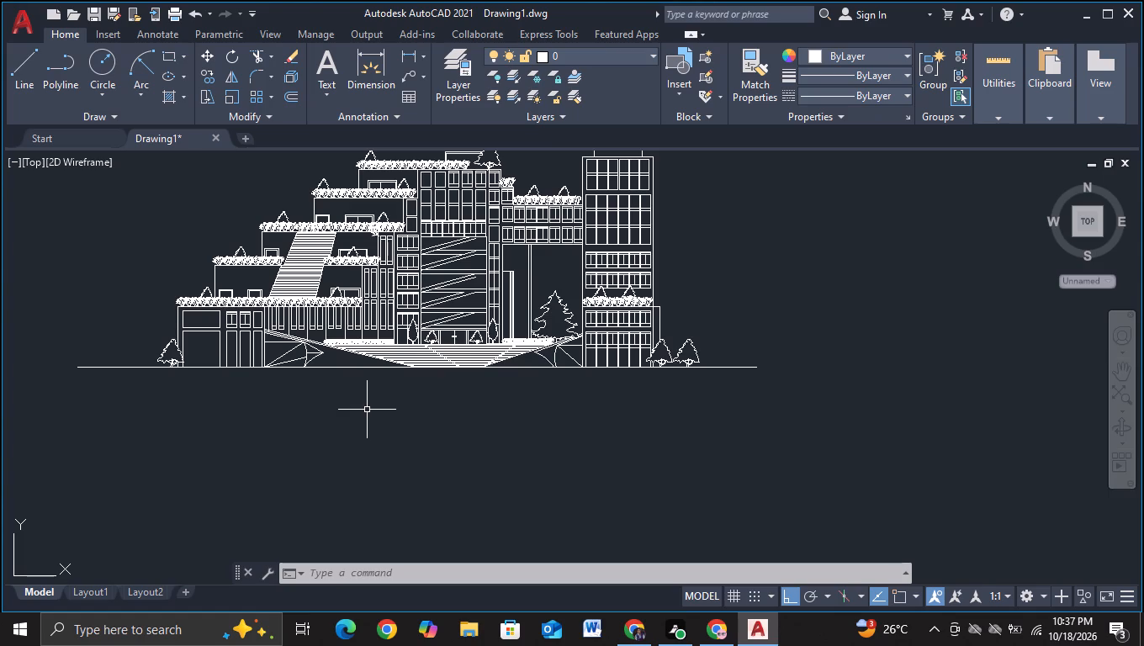
{"action": "middle_click_drag", "start_coordinate": [372, 407], "coordinate": [366, 505]}
Extend the short diagonal ramp lines in the central bay's upper four flights to the nearest floor lines or bay edge.
{"action": "scroll", "coordinate": [457, 379], "scroll_direction": "up", "scroll_amount": 4}
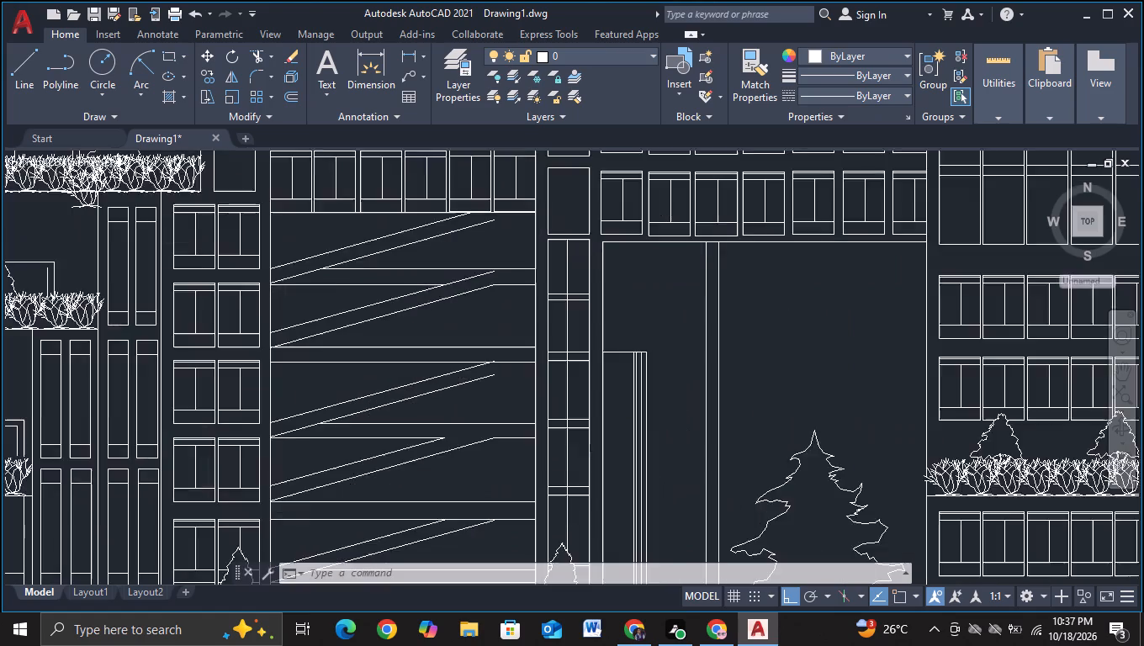
{"action": "middle_click_drag", "start_coordinate": [479, 319], "coordinate": [486, 458]}
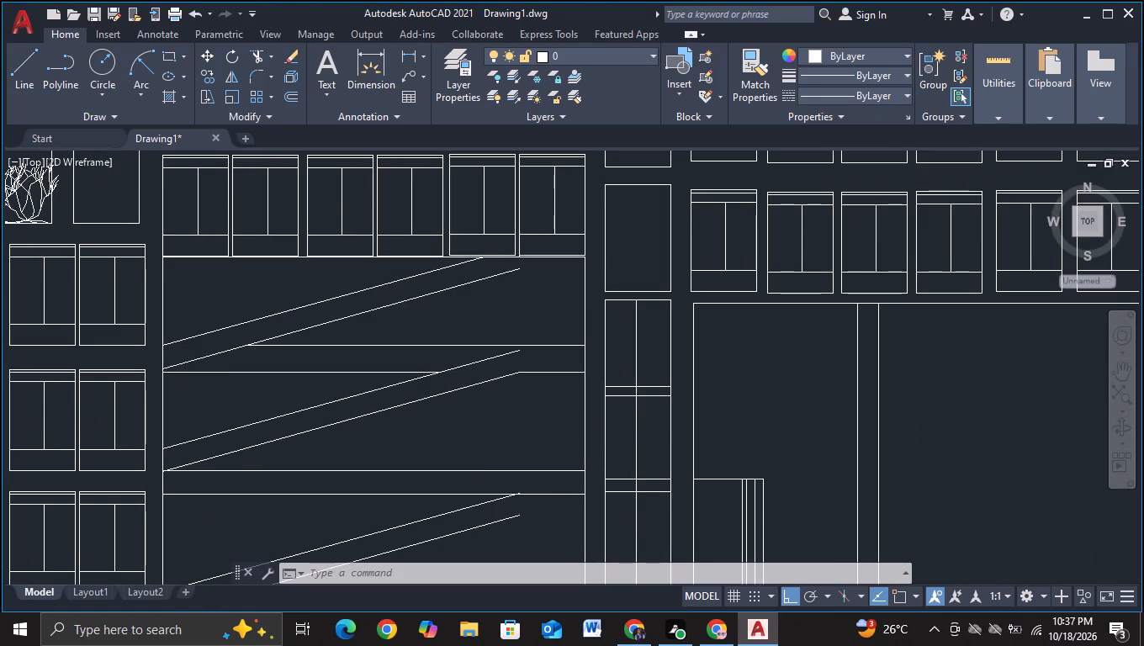
{"action": "middle_click_drag", "start_coordinate": [486, 458], "coordinate": [501, 394]}
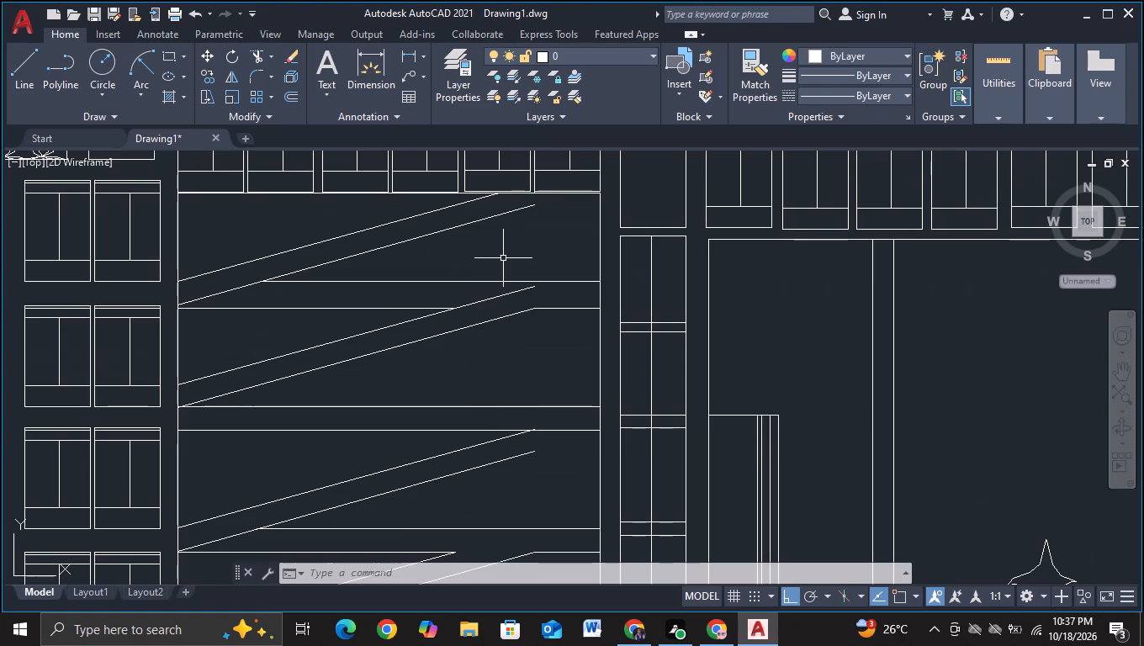
{"action": "key", "text": "e"}
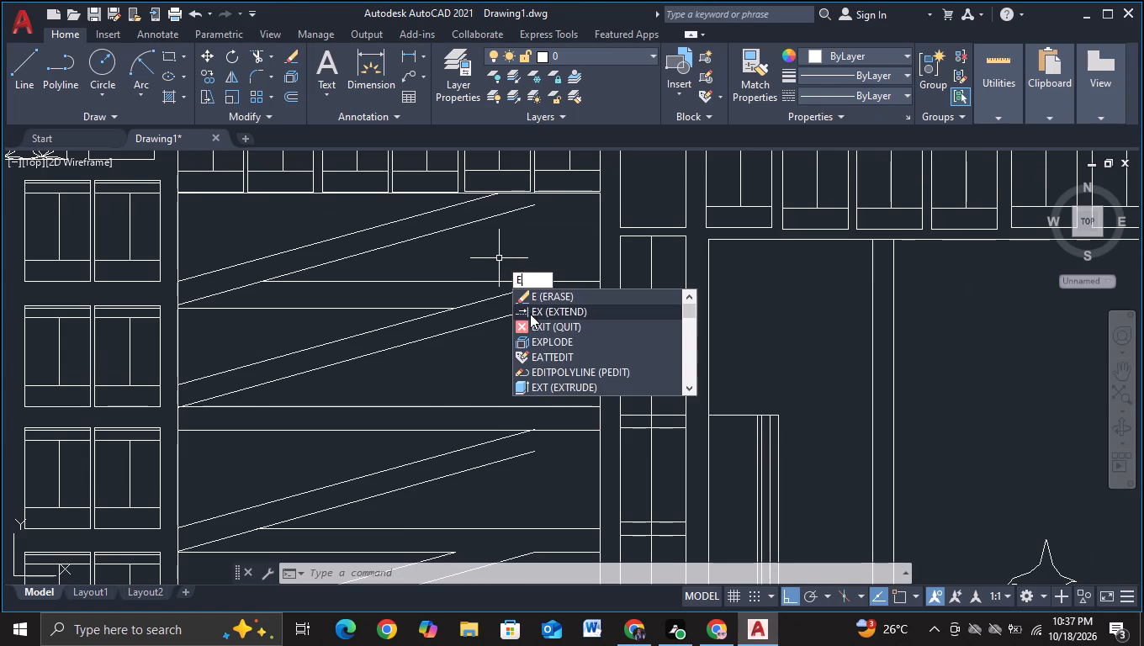
{"action": "left_click", "coordinate": [545, 309]}
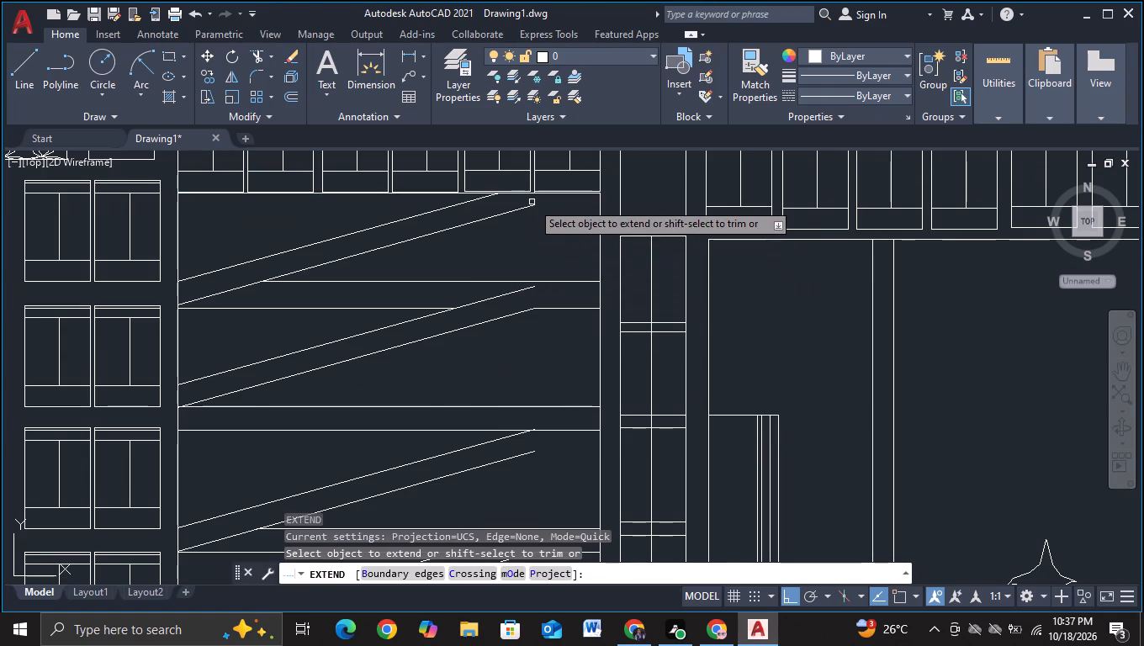
{"action": "left_click", "coordinate": [533, 206]}
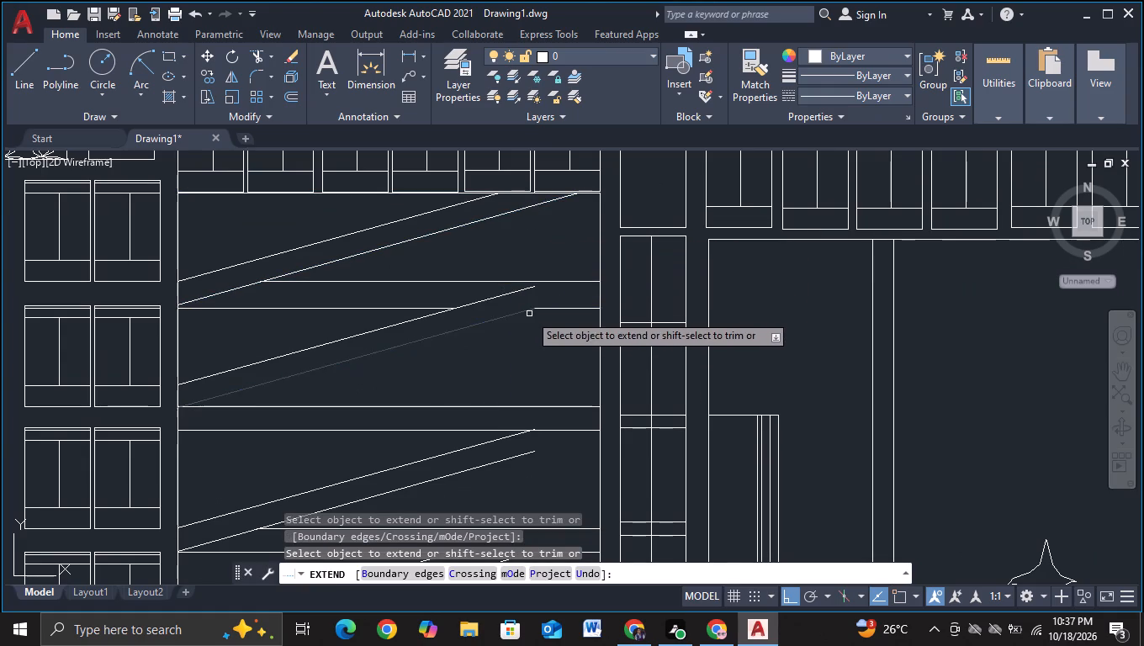
{"action": "left_click", "coordinate": [521, 289]}
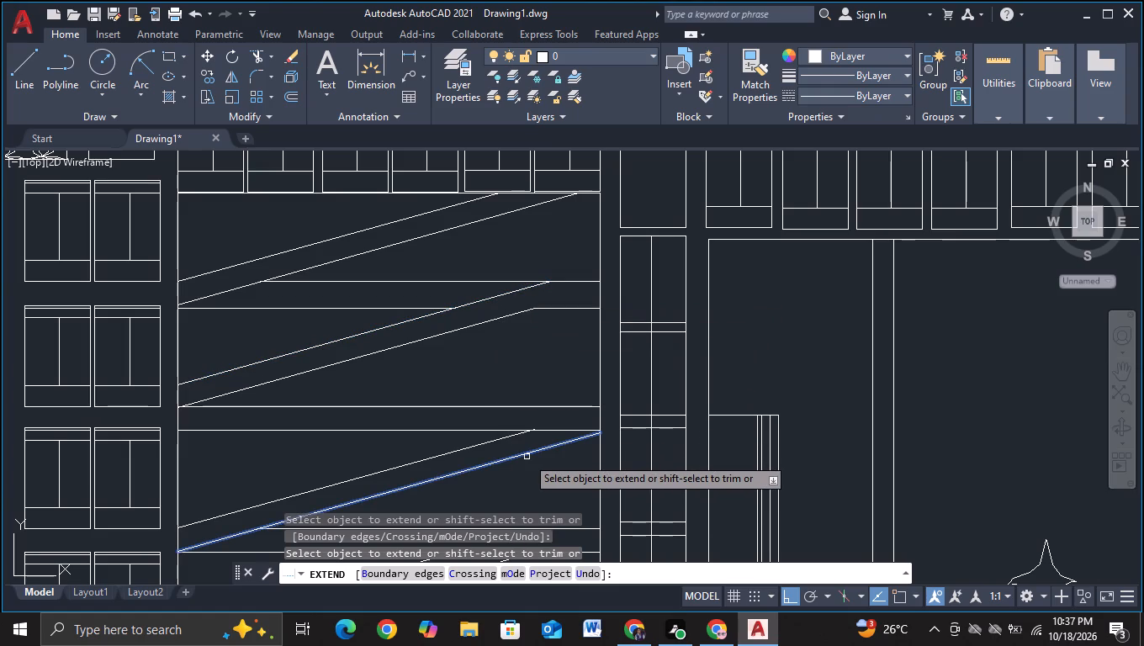
{"action": "scroll", "coordinate": [527, 457], "scroll_direction": "down", "scroll_amount": 1}
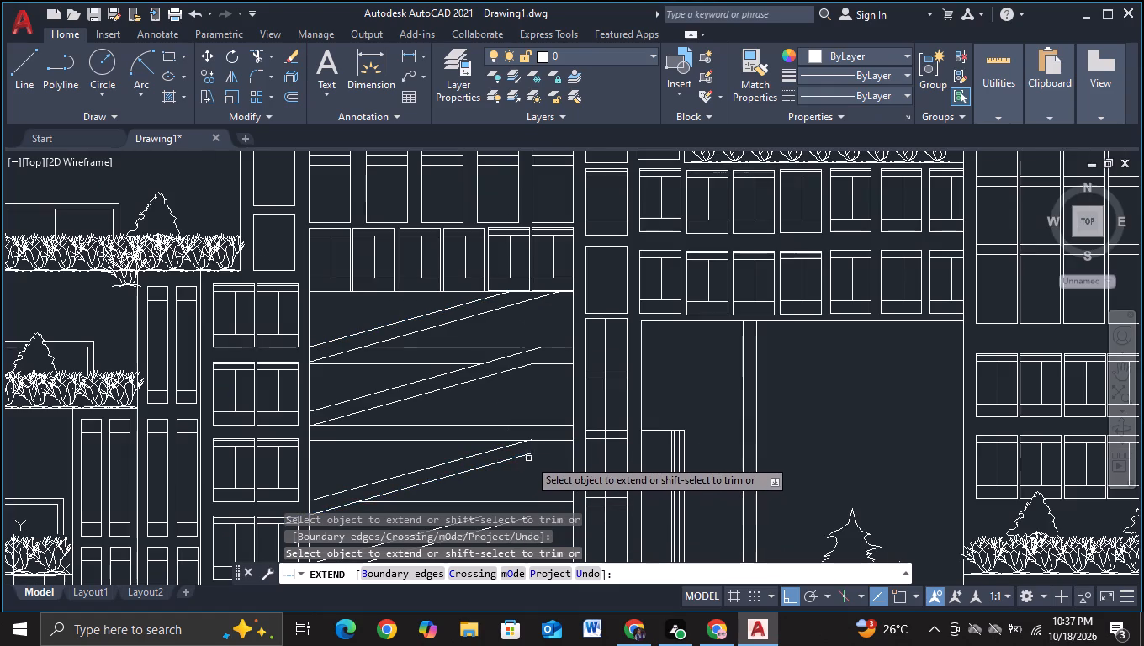
{"action": "left_click", "coordinate": [530, 454]}
{"action": "middle_click_drag", "start_coordinate": [522, 481], "coordinate": [556, 397]}
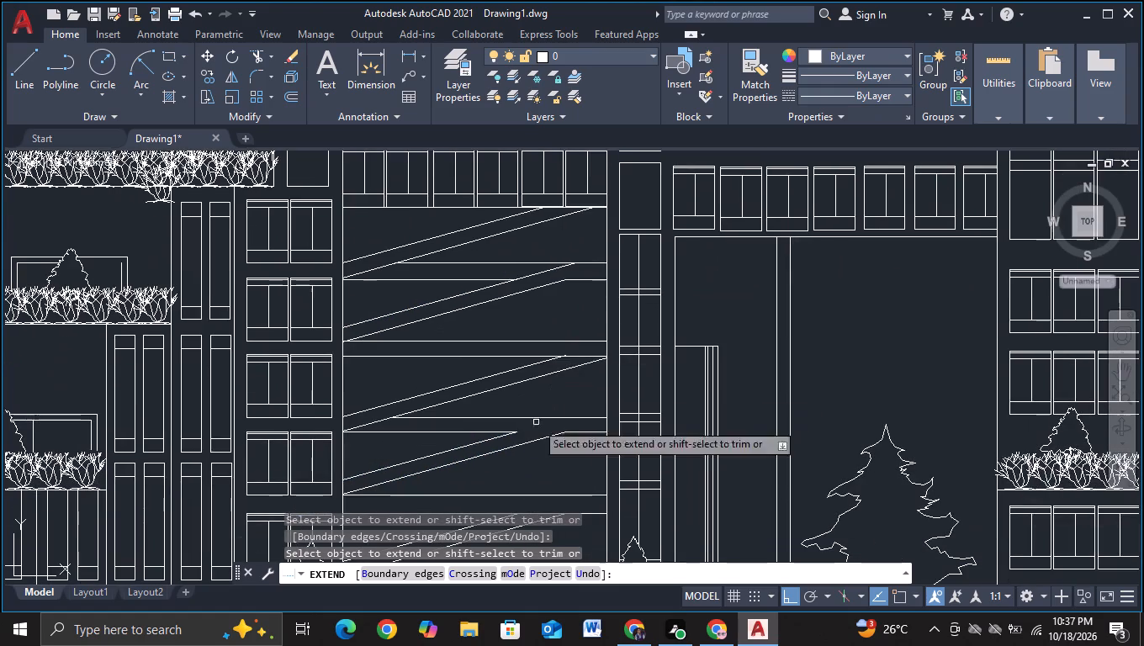
{"action": "left_click", "coordinate": [511, 433]}
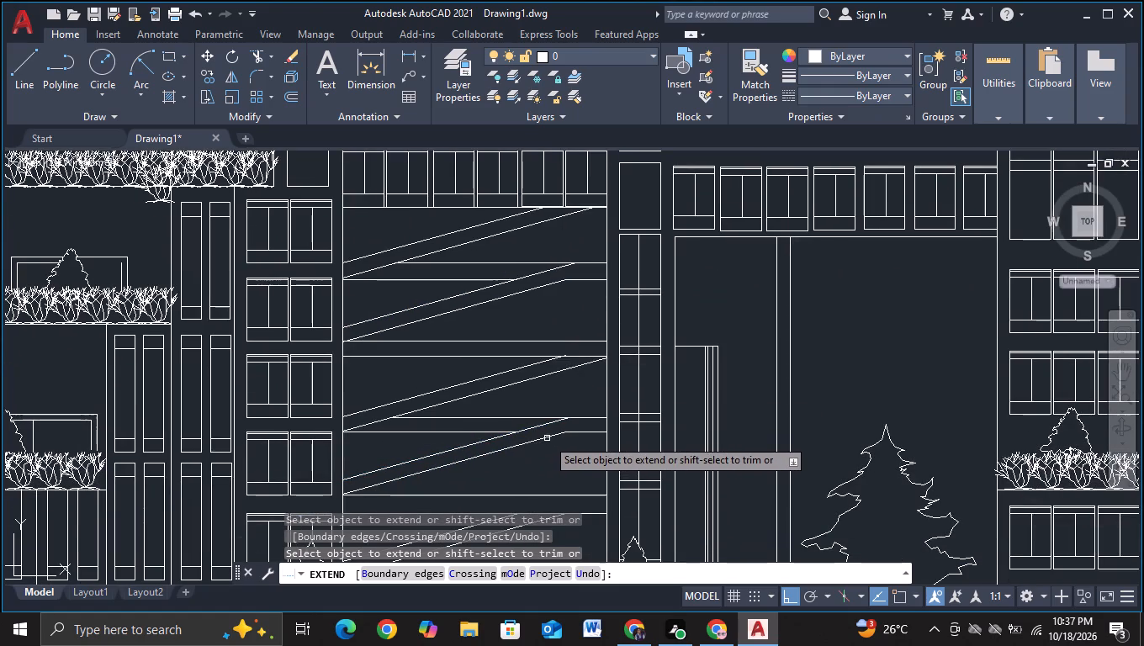
{"action": "key", "text": "Escape"}
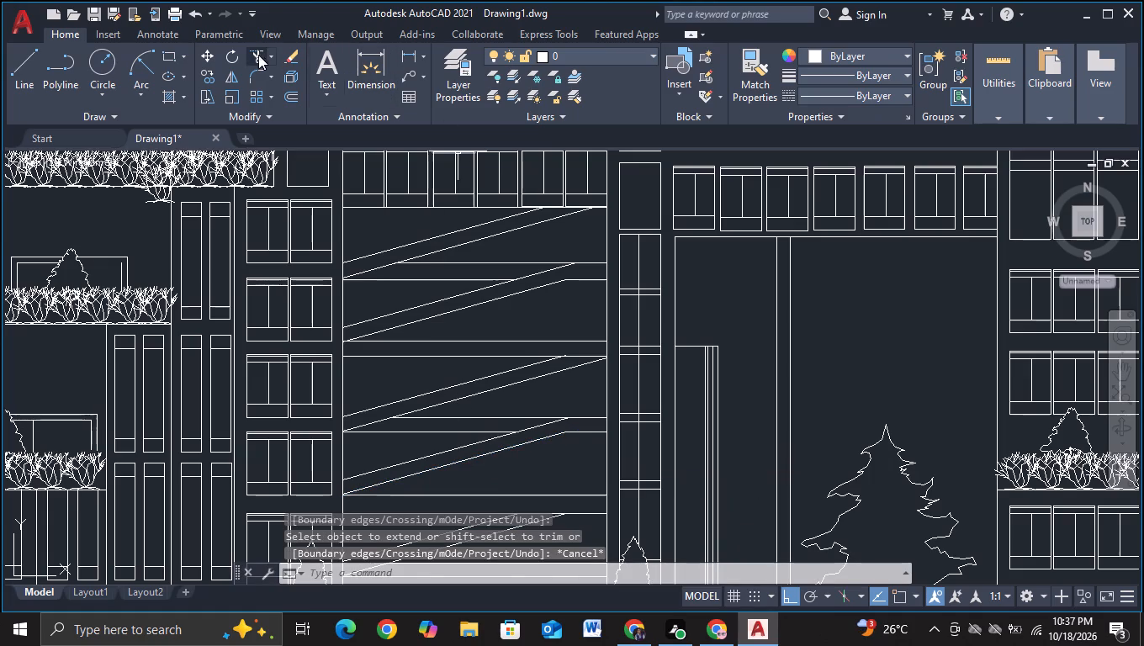
Trim the tiny overshoot of the third flight's upper diagonal line above the floor line in the central bay.
{"action": "left_click", "coordinate": [251, 51]}
{"action": "scroll", "coordinate": [515, 363], "scroll_direction": "up", "scroll_amount": 2}
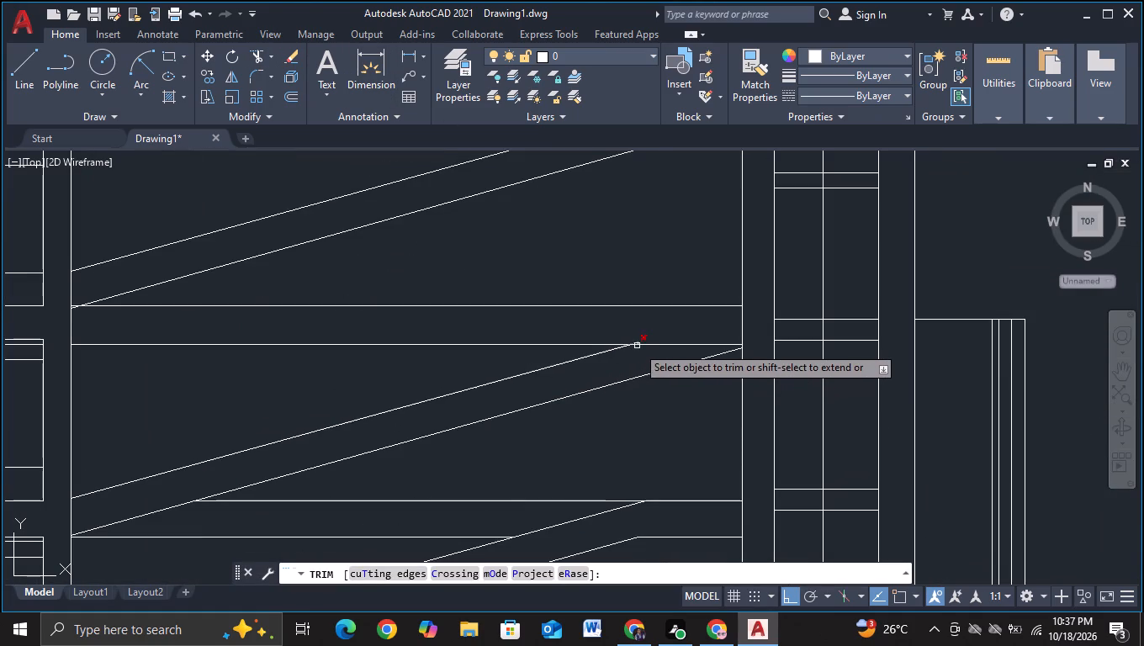
{"action": "left_click", "coordinate": [638, 342]}
{"action": "scroll", "coordinate": [643, 339], "scroll_direction": "up", "scroll_amount": 1}
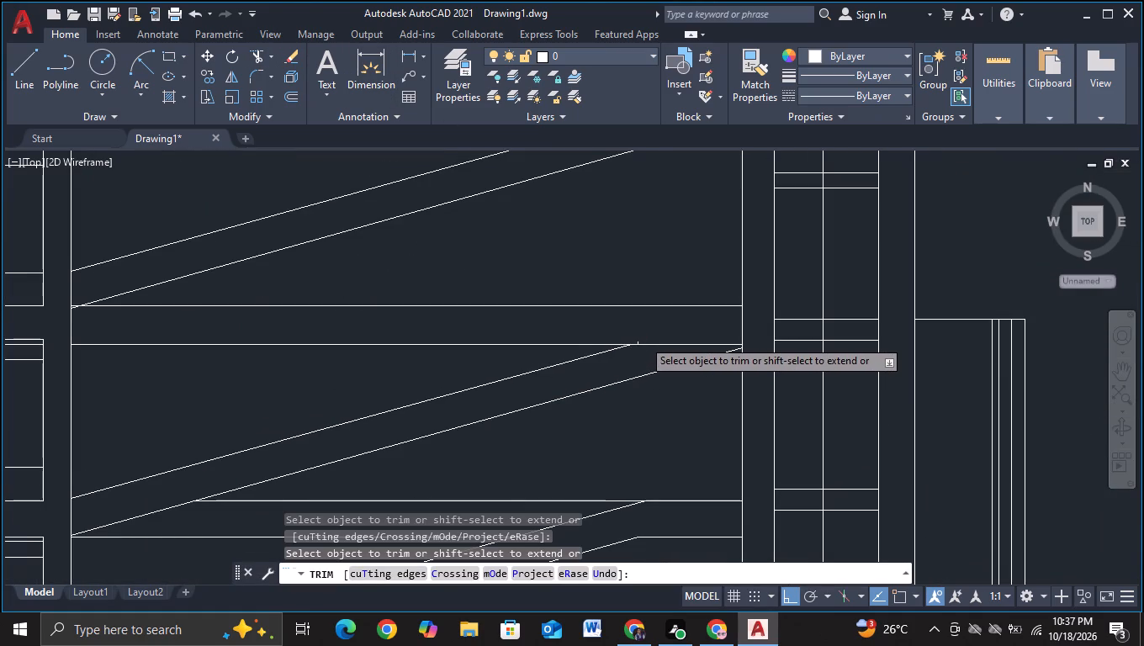
{"action": "scroll", "coordinate": [643, 339], "scroll_direction": "up", "scroll_amount": 1}
{"action": "left_click", "coordinate": [628, 349]}
{"action": "scroll", "coordinate": [635, 343], "scroll_direction": "down", "scroll_amount": 5}
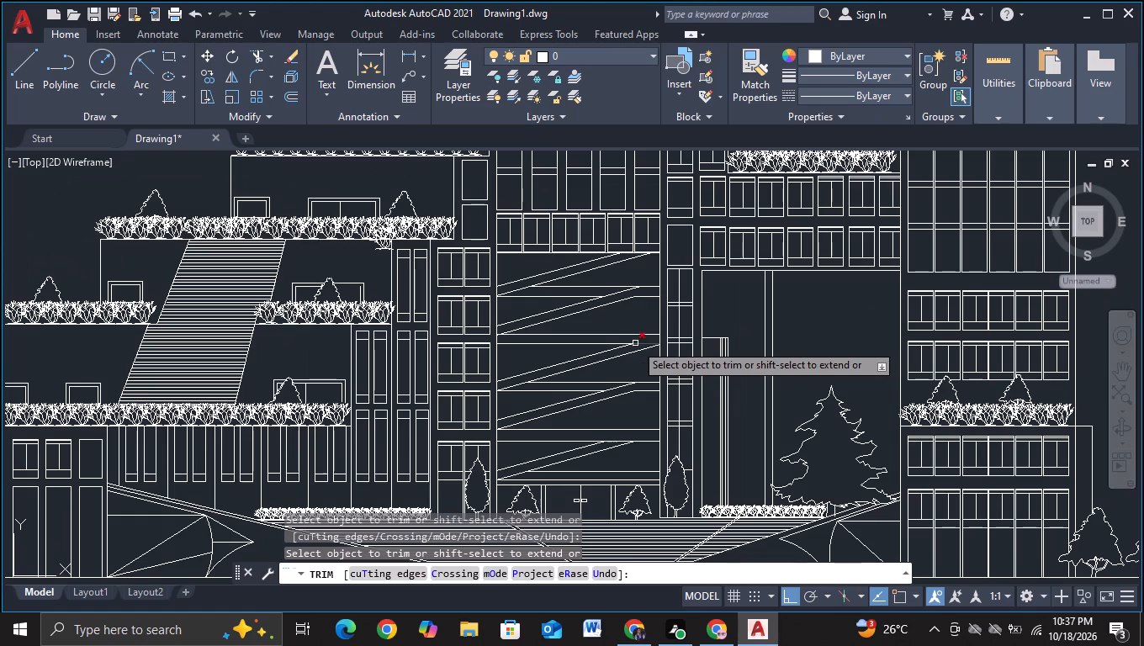
{"action": "key", "text": "Escape"}
Draw a horizontal line about 51.76 units long across the central bay, crossing the third flight's diagonals above the floor line.
{"action": "middle_click_drag", "start_coordinate": [605, 414], "coordinate": [597, 347]}
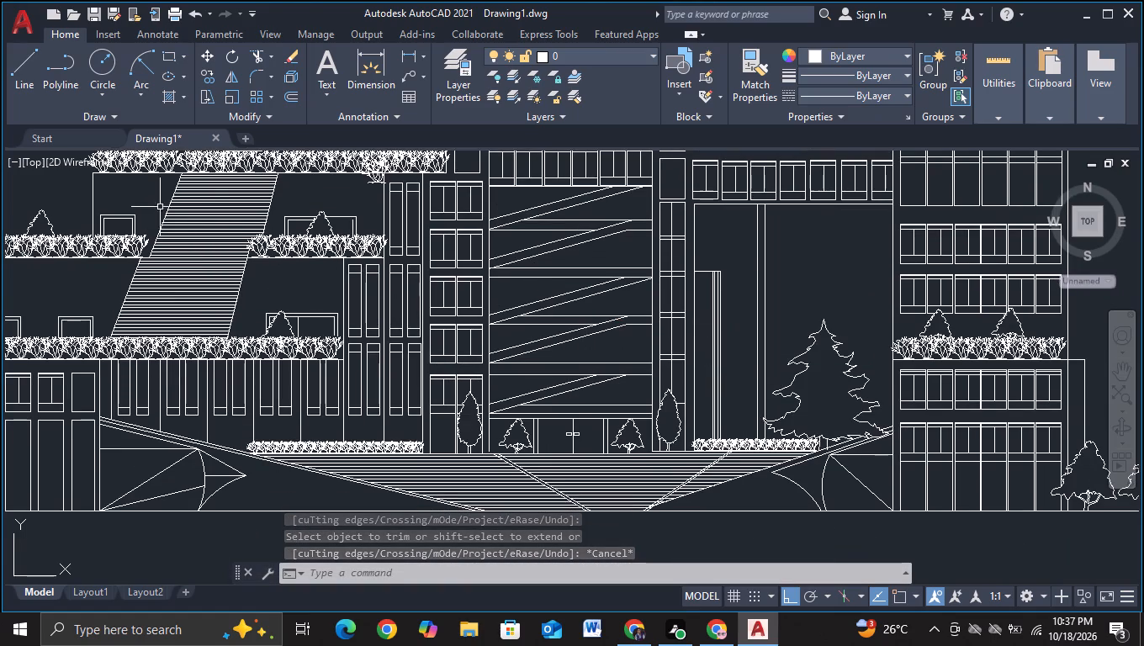
{"action": "left_click", "coordinate": [17, 84]}
{"action": "scroll", "coordinate": [628, 299], "scroll_direction": "up", "scroll_amount": 1}
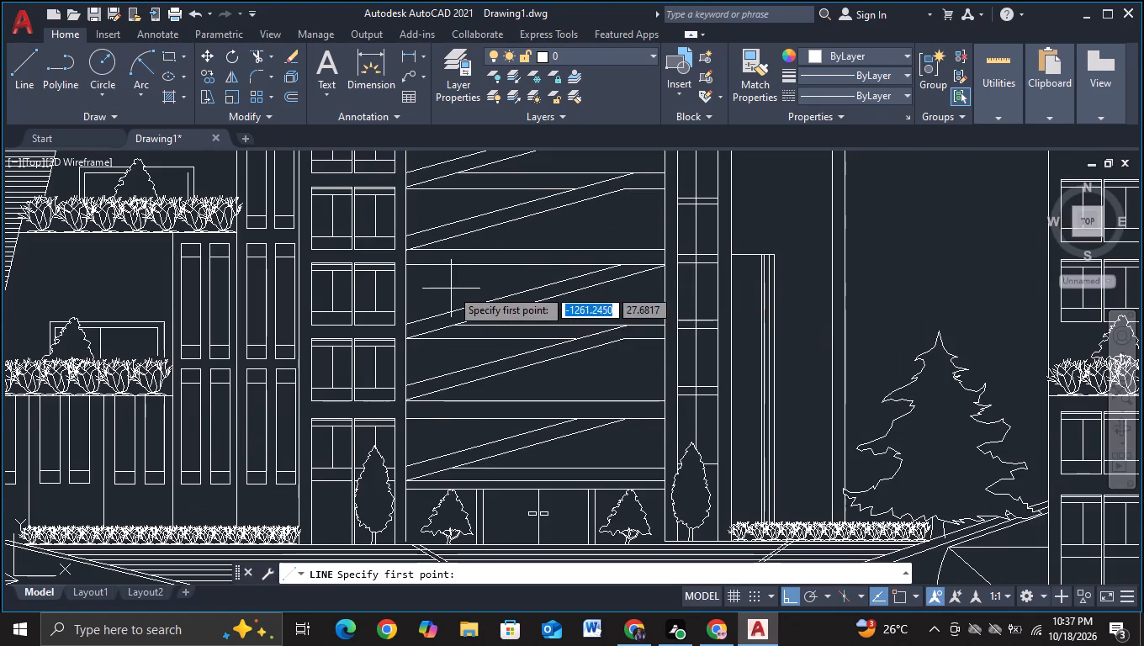
{"action": "scroll", "coordinate": [443, 283], "scroll_direction": "up", "scroll_amount": 1}
{"action": "left_click", "coordinate": [379, 322]}
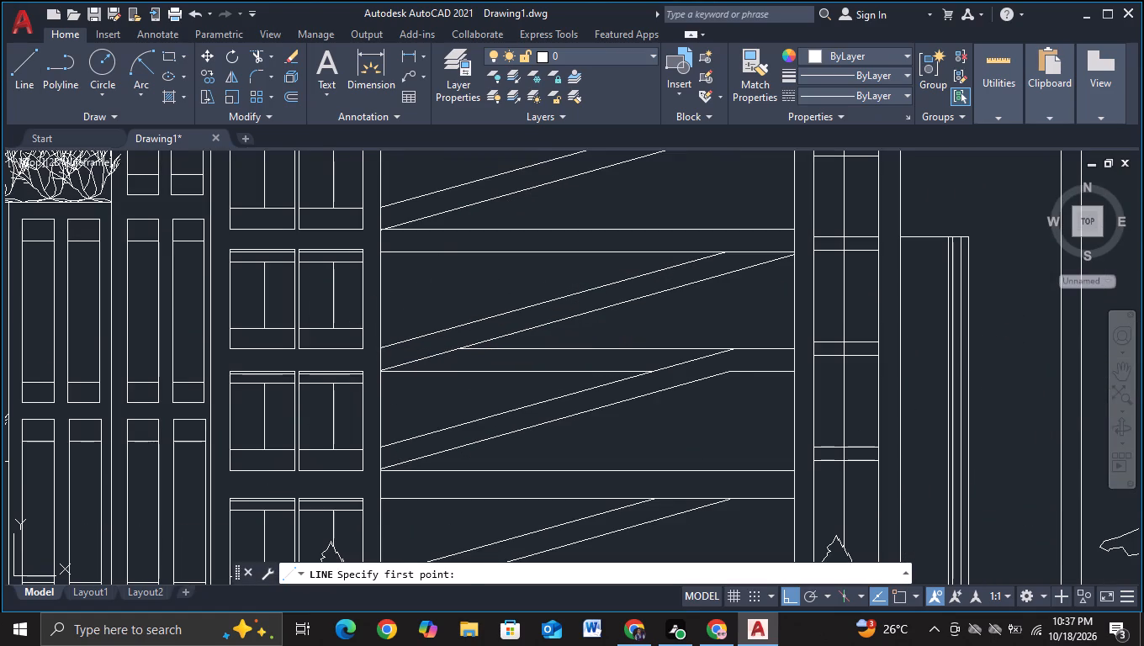
{"action": "left_click", "coordinate": [801, 331]}
{"action": "key", "text": "Escape"}
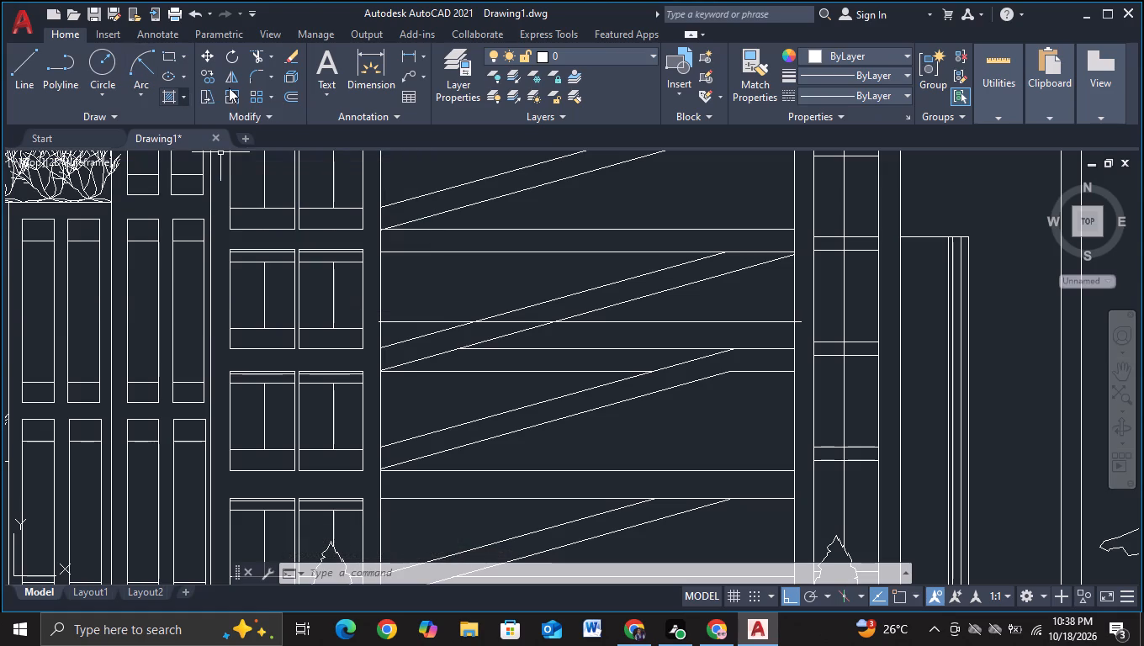
Draw a short vertical line from the start of the third flight's upper diagonal up past the new horizontal line.
{"action": "left_click", "coordinate": [15, 69]}
{"action": "left_click", "coordinate": [19, 76]}
{"action": "scroll", "coordinate": [445, 289], "scroll_direction": "up", "scroll_amount": 1}
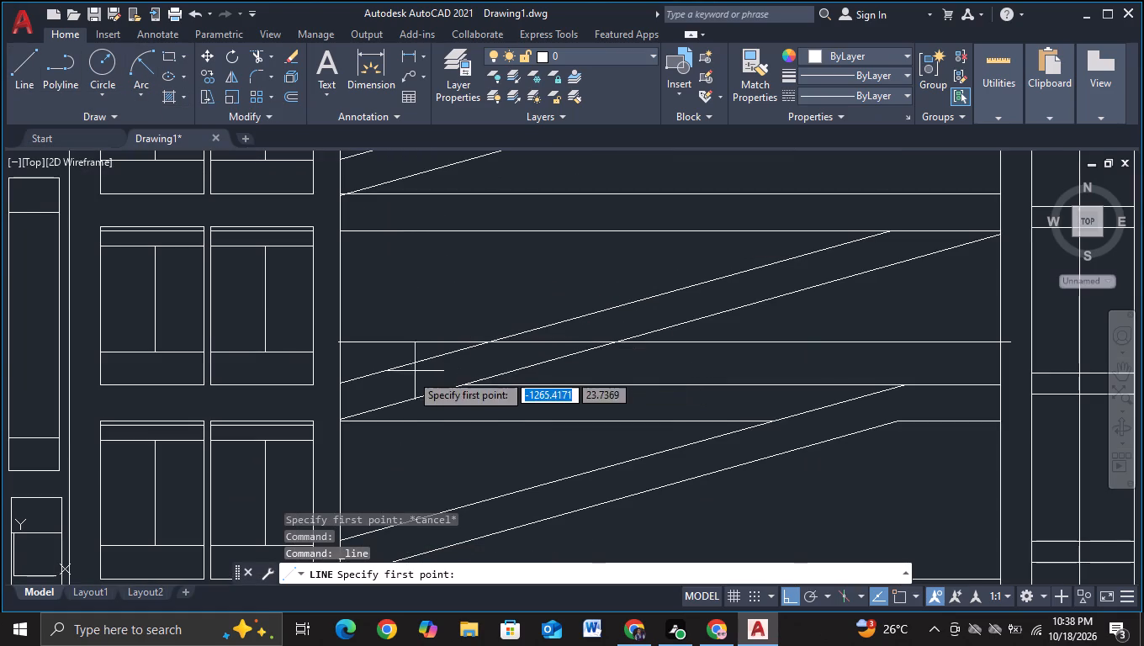
{"action": "scroll", "coordinate": [389, 382], "scroll_direction": "up", "scroll_amount": 2}
{"action": "left_click", "coordinate": [294, 379]}
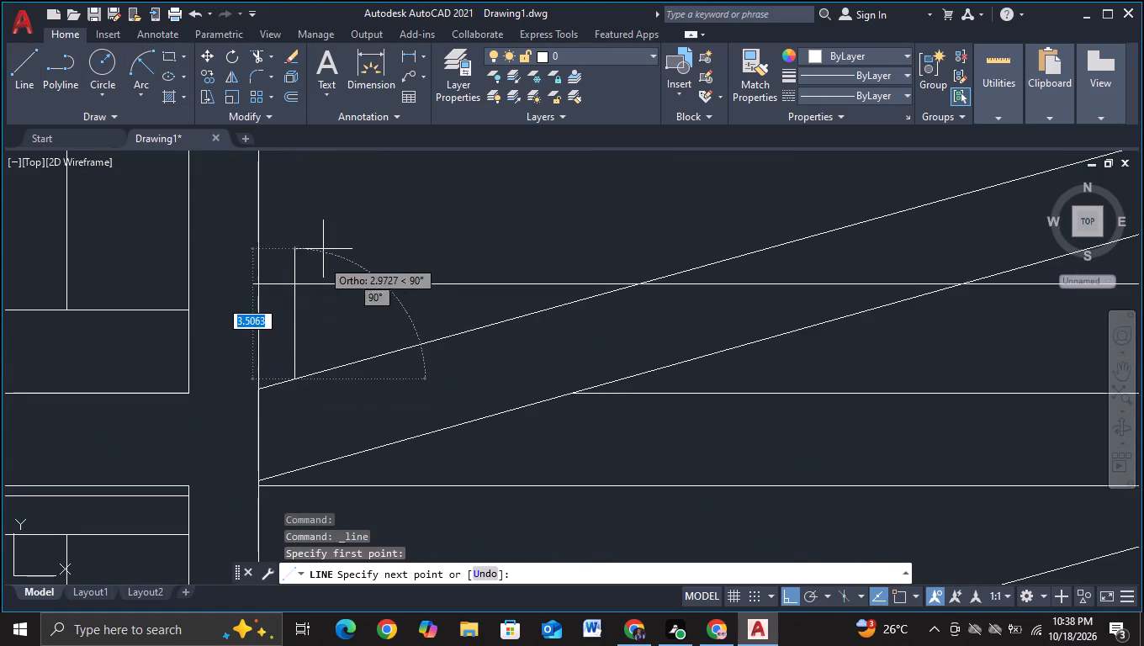
{"action": "left_click", "coordinate": [327, 232]}
{"action": "key", "text": "Escape"}
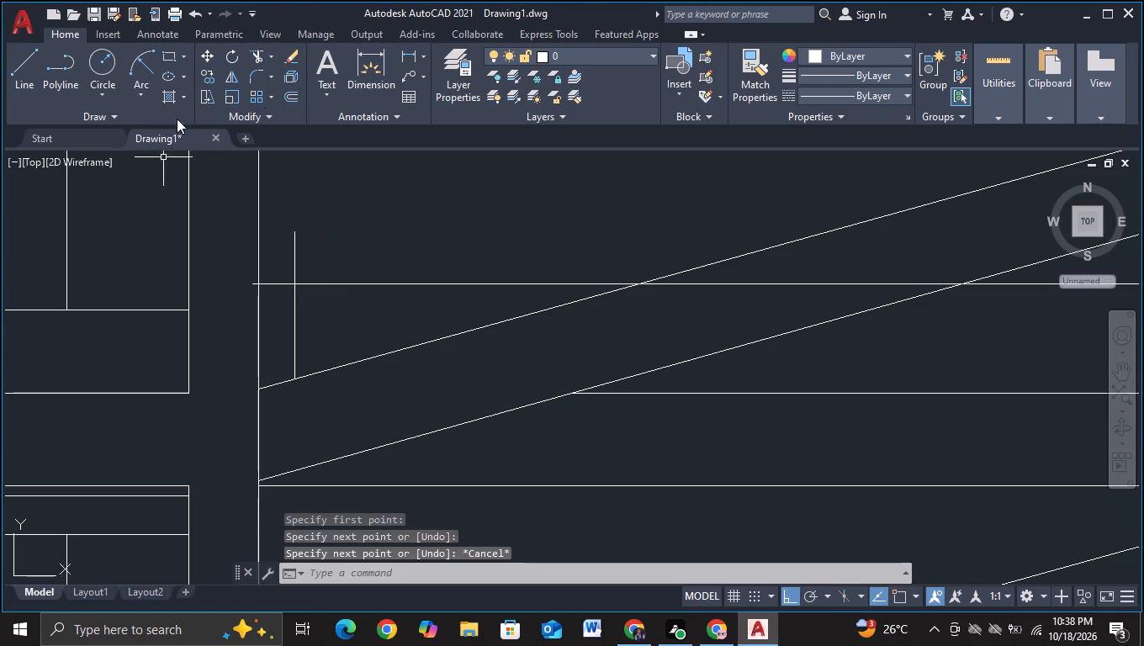
Trim the horizontal line's overshoots at both bay edges and the vertical line's excess above the horizontal line.
{"action": "left_click", "coordinate": [252, 55]}
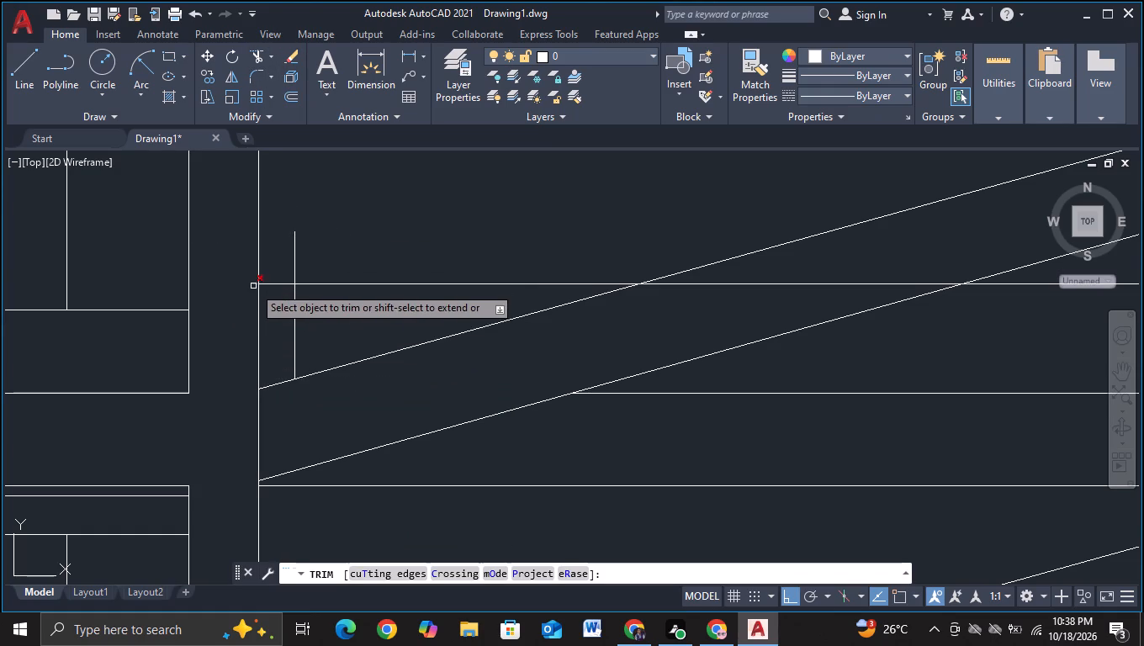
{"action": "left_click", "coordinate": [253, 286]}
{"action": "left_click_drag", "start_coordinate": [284, 246], "coordinate": [391, 252]}
{"action": "scroll", "coordinate": [391, 252], "scroll_direction": "down", "scroll_amount": 3}
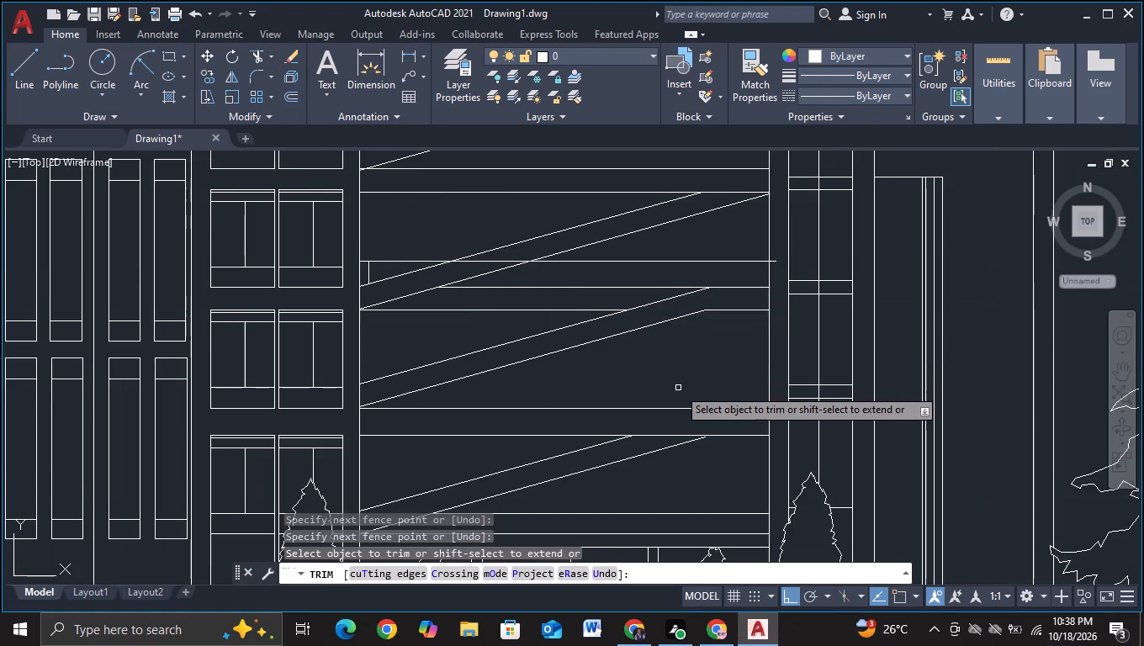
{"action": "scroll", "coordinate": [676, 388], "scroll_direction": "up", "scroll_amount": 1}
{"action": "middle_click_drag", "start_coordinate": [680, 367], "coordinate": [628, 458]}
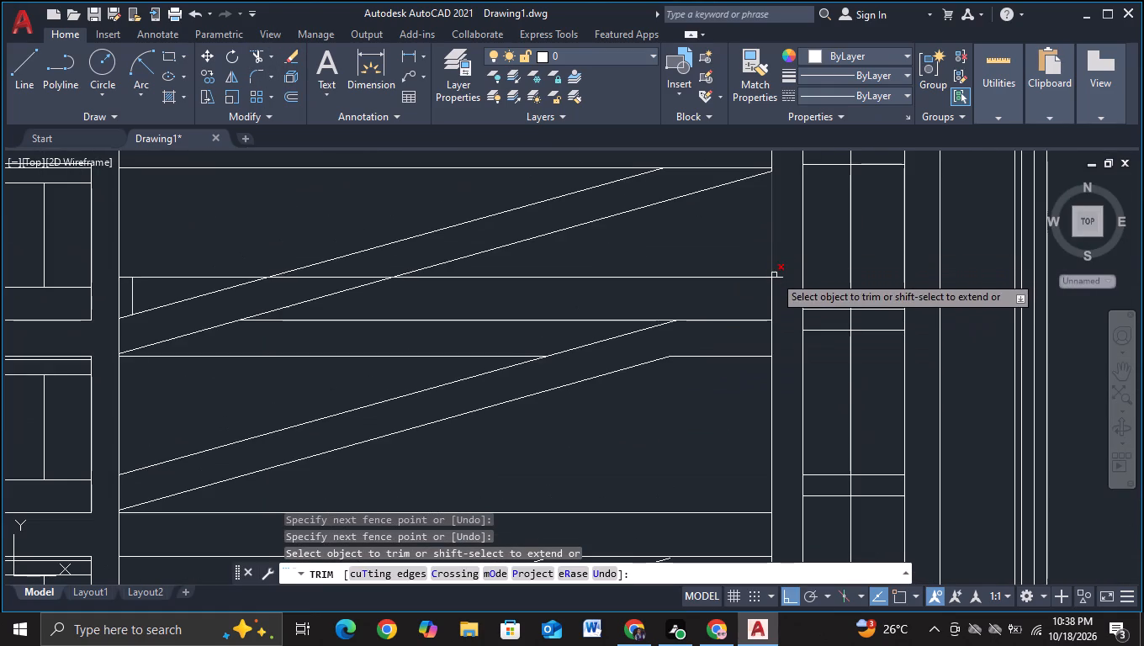
{"action": "left_click", "coordinate": [781, 278]}
{"action": "key", "text": "Escape"}
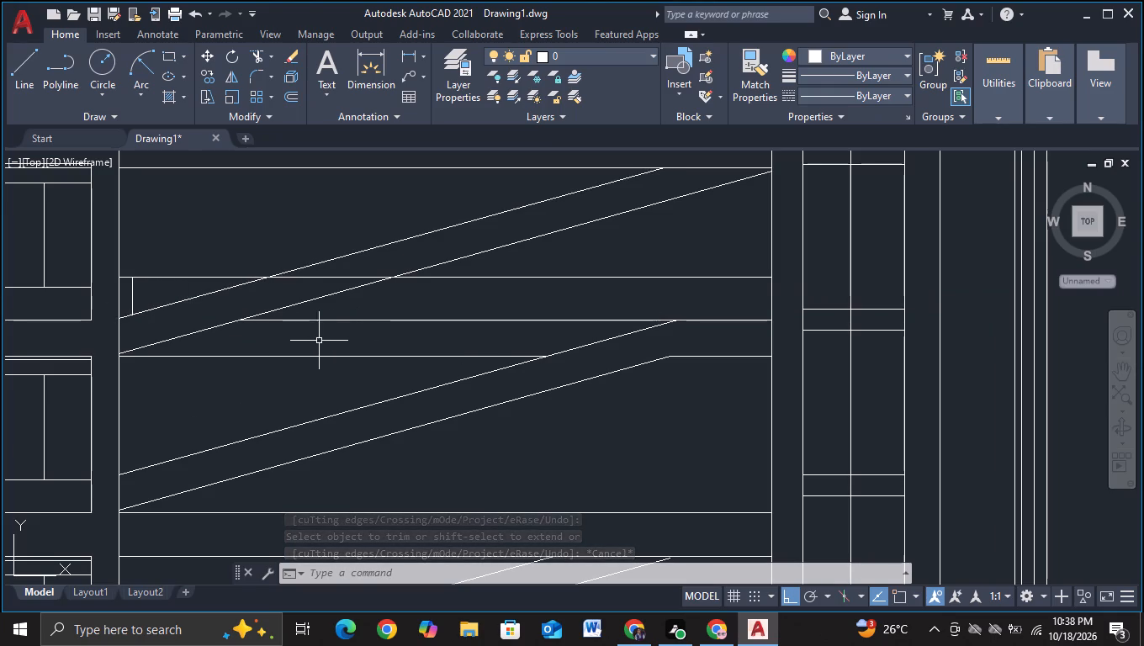
Copy the short vertical line 11 times along the horizontal line as balusters, the farthest about 46.6 units from the original.
{"action": "left_click", "coordinate": [130, 307]}
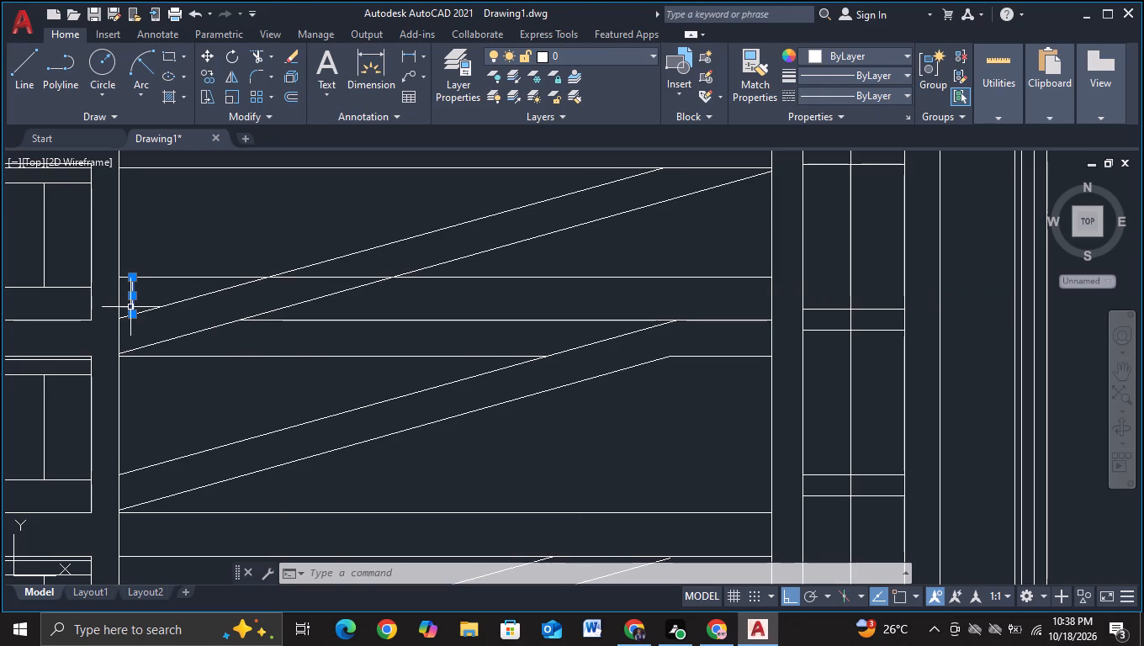
{"action": "key", "text": "c"}
{"action": "left_click", "coordinate": [209, 368]}
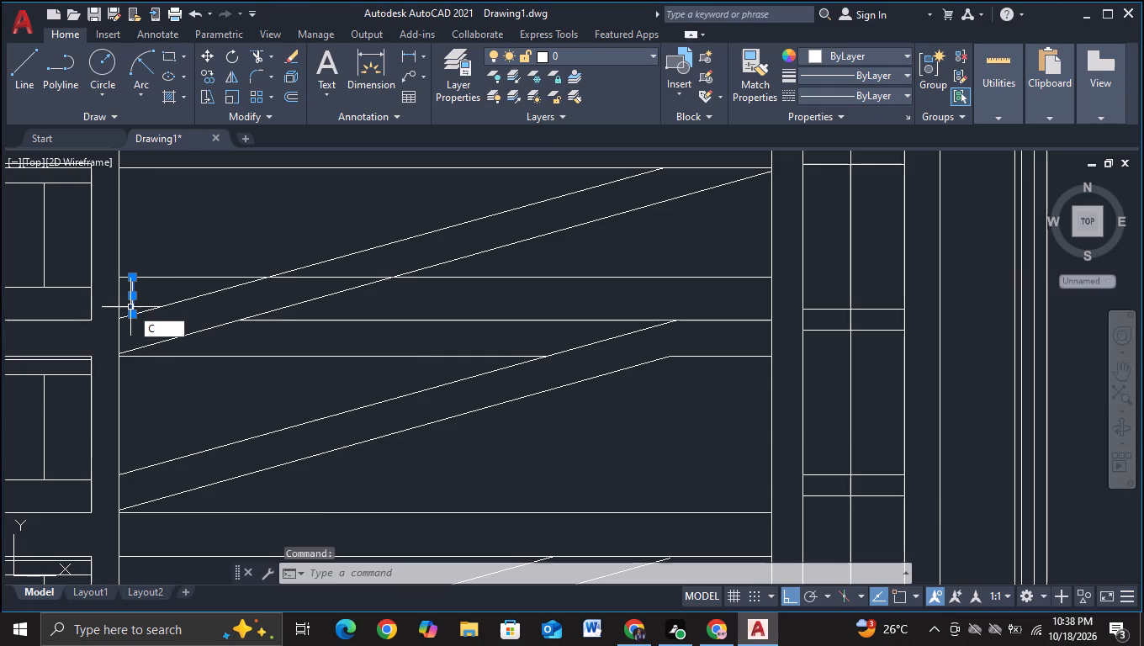
{"action": "left_click", "coordinate": [130, 301]}
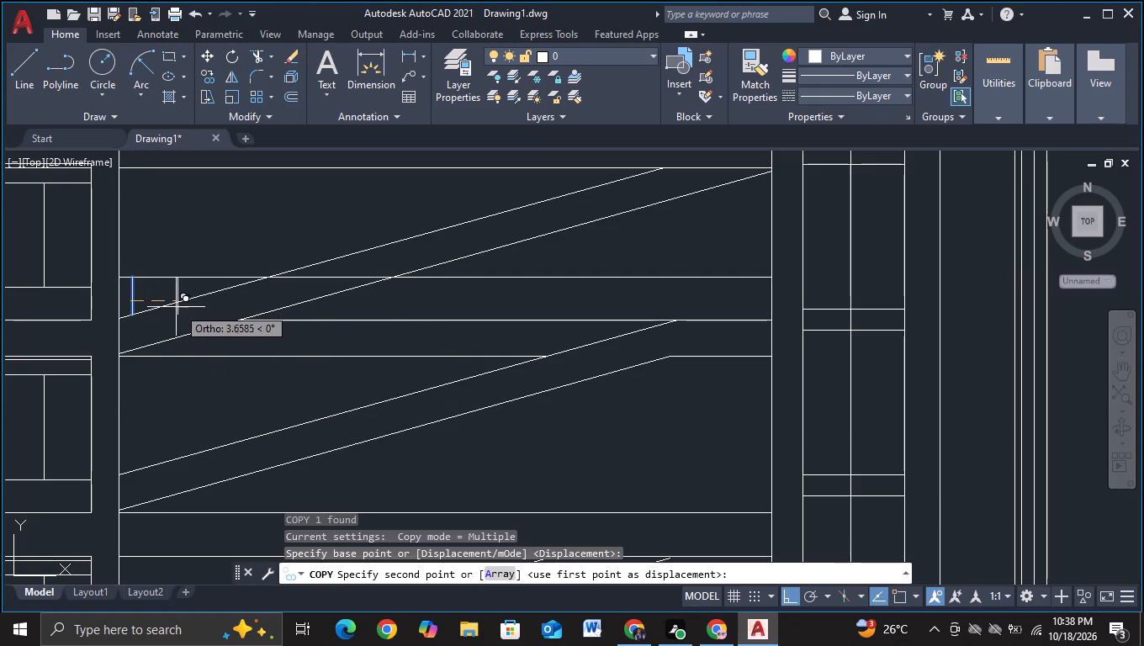
{"action": "left_click", "coordinate": [175, 305]}
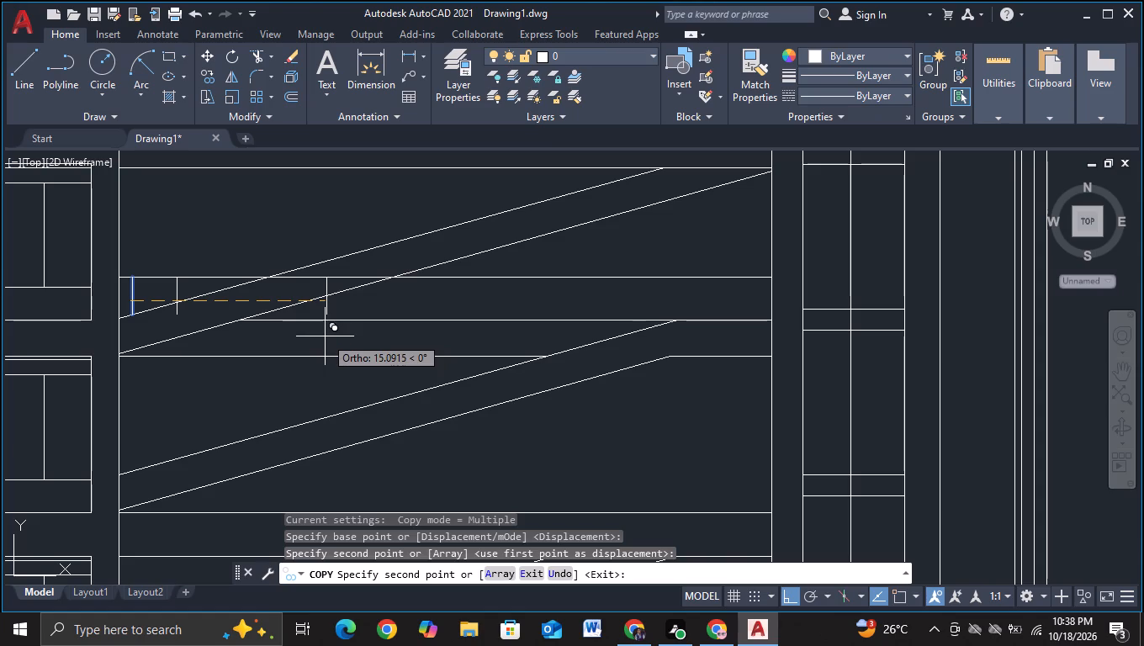
{"action": "left_click", "coordinate": [387, 347]}
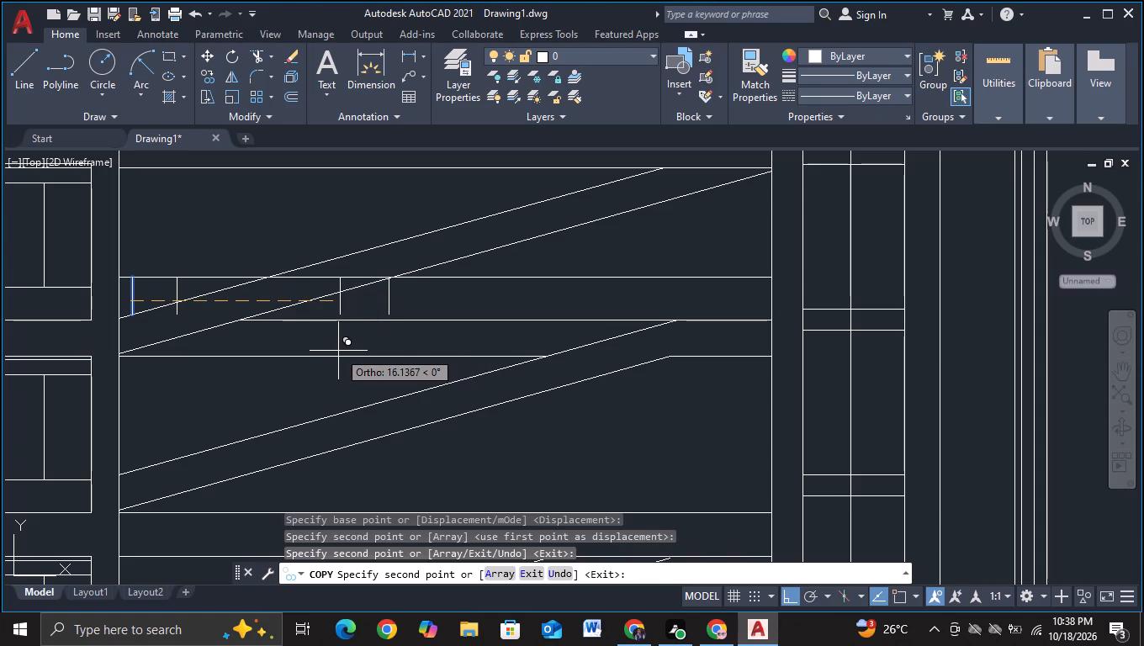
{"action": "left_click", "coordinate": [338, 351]}
{"action": "left_click", "coordinate": [291, 351]}
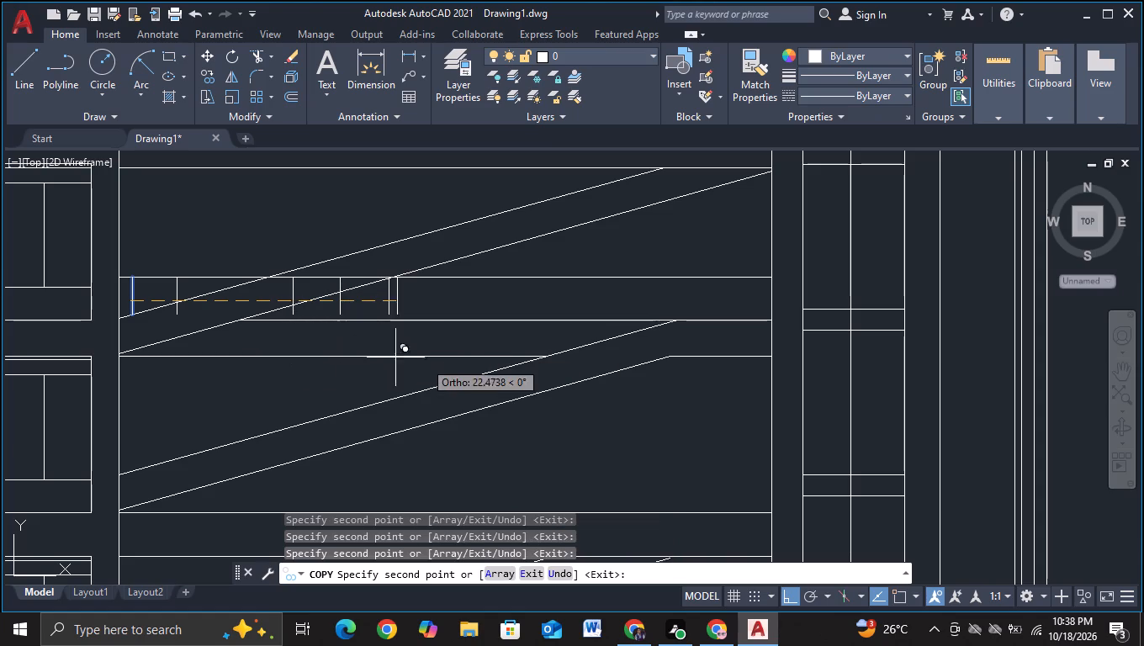
{"action": "left_click", "coordinate": [428, 364]}
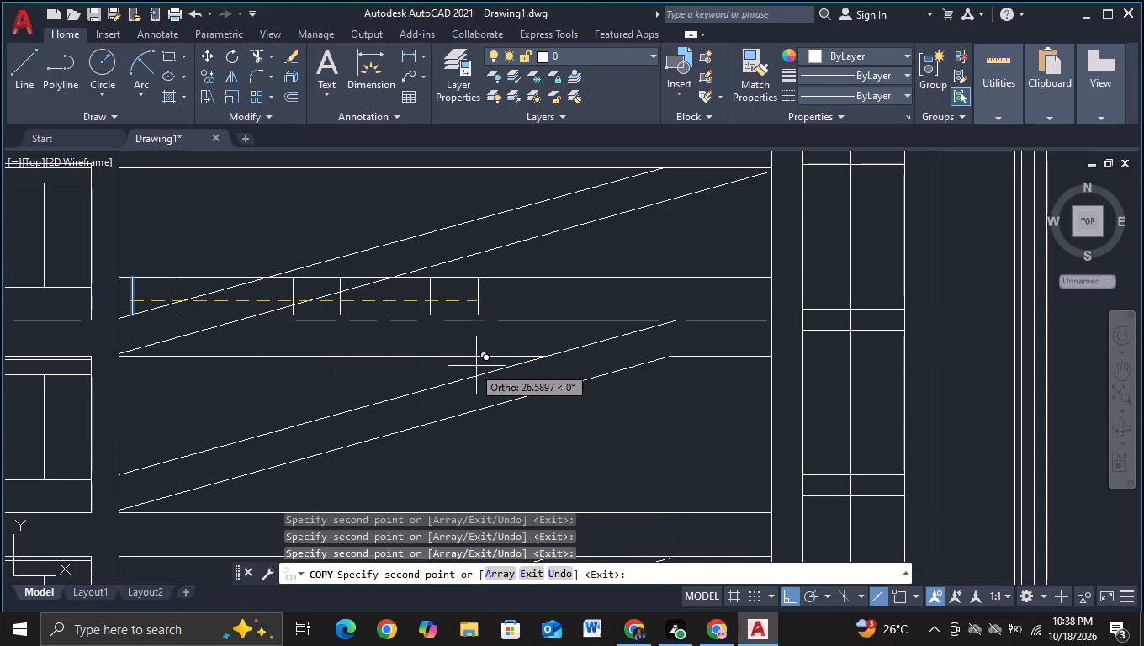
{"action": "left_click", "coordinate": [472, 366]}
{"action": "left_click", "coordinate": [524, 373]}
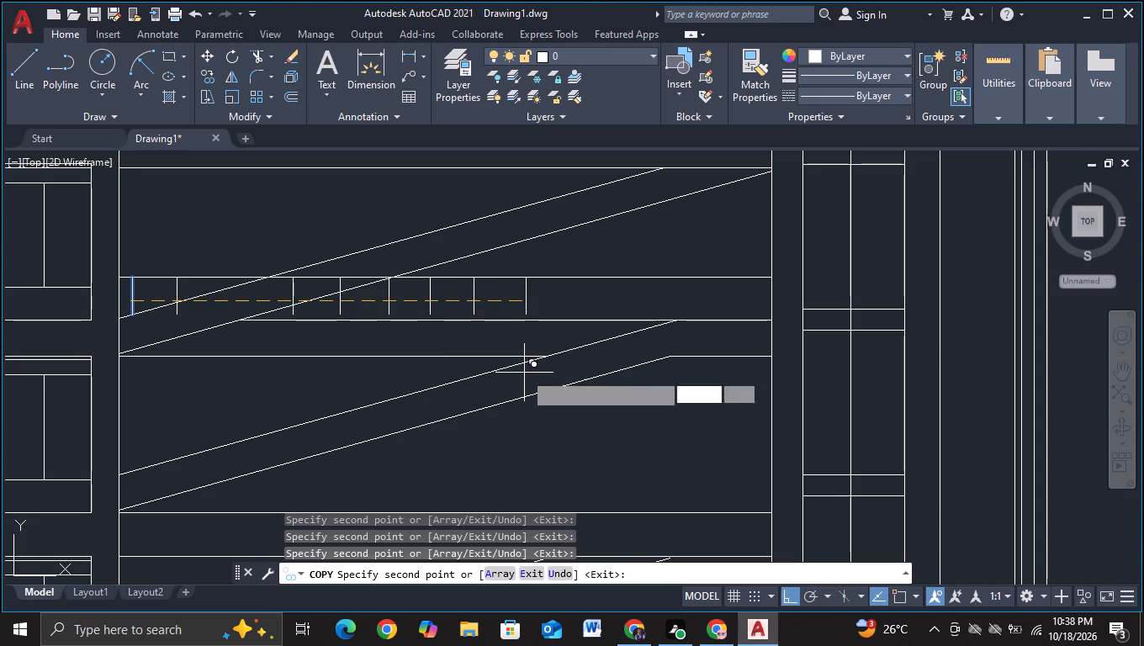
{"action": "left_click", "coordinate": [575, 375]}
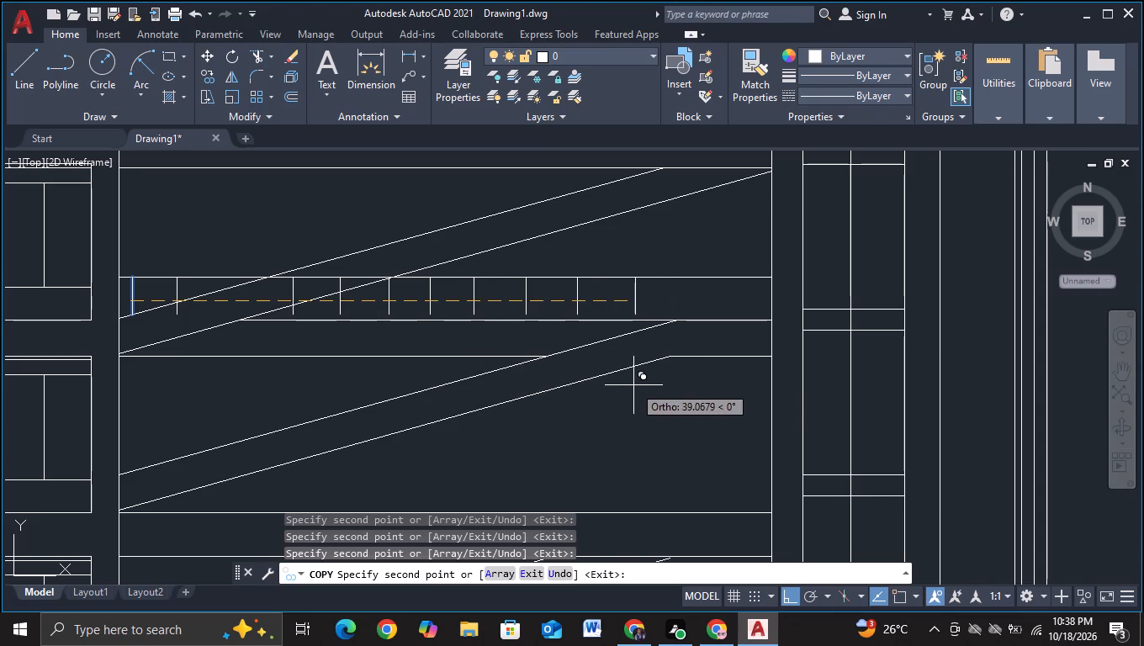
{"action": "left_click", "coordinate": [633, 385]}
{"action": "left_click", "coordinate": [685, 387]}
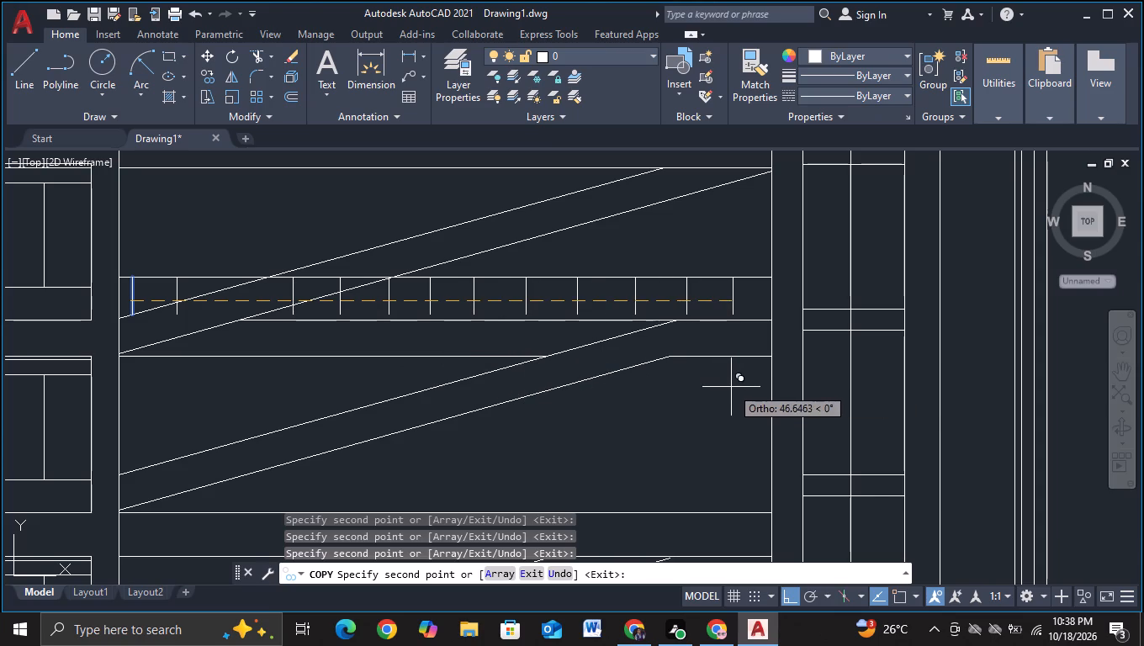
{"action": "left_click", "coordinate": [731, 387]}
{"action": "key", "text": "Escape"}
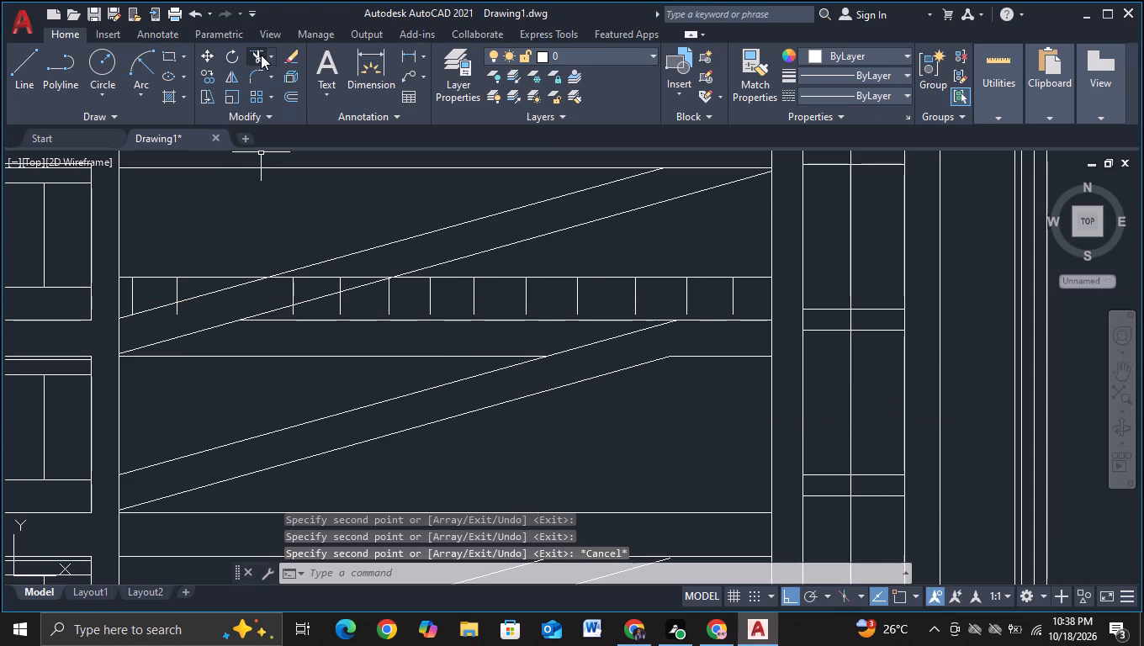
Trim the second baluster below the upper diagonal and the third and fourth balusters above the lower diagonal.
{"action": "left_click", "coordinate": [261, 55]}
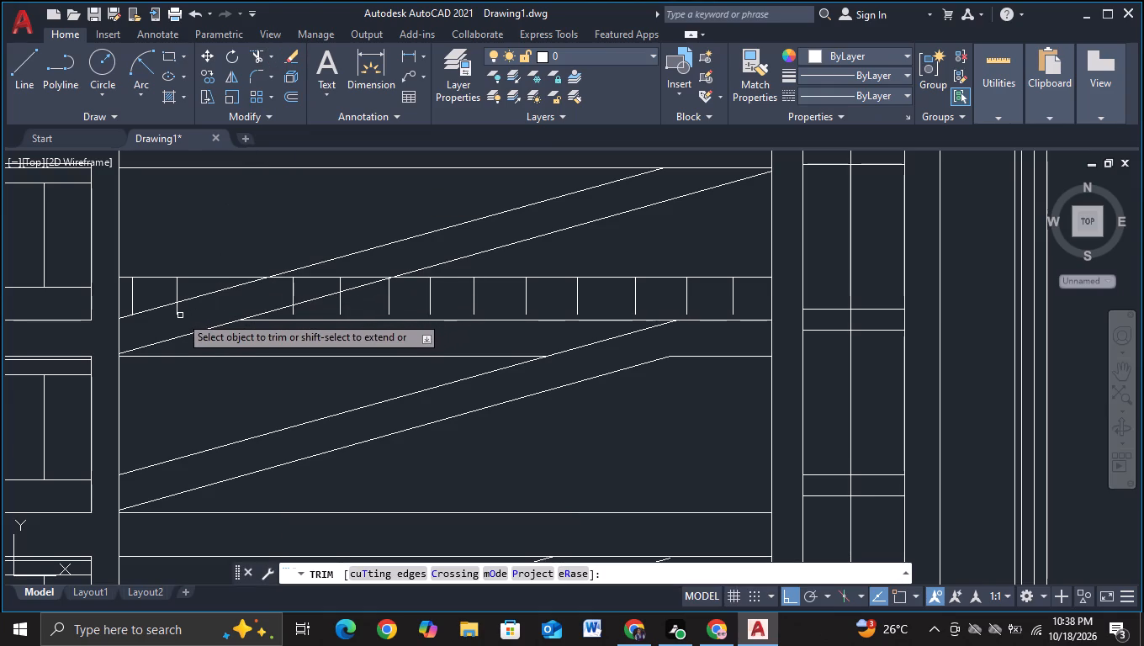
{"action": "left_click", "coordinate": [177, 313]}
{"action": "left_click_drag", "start_coordinate": [267, 301], "coordinate": [317, 294]}
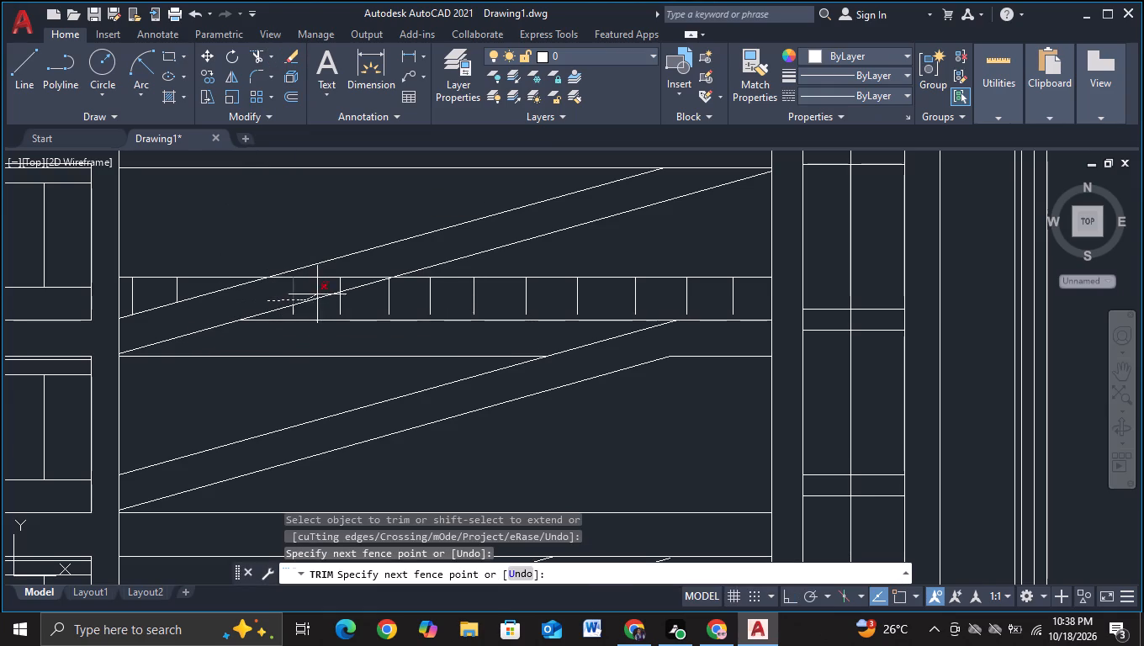
{"action": "left_click_drag", "start_coordinate": [317, 294], "coordinate": [351, 286]}
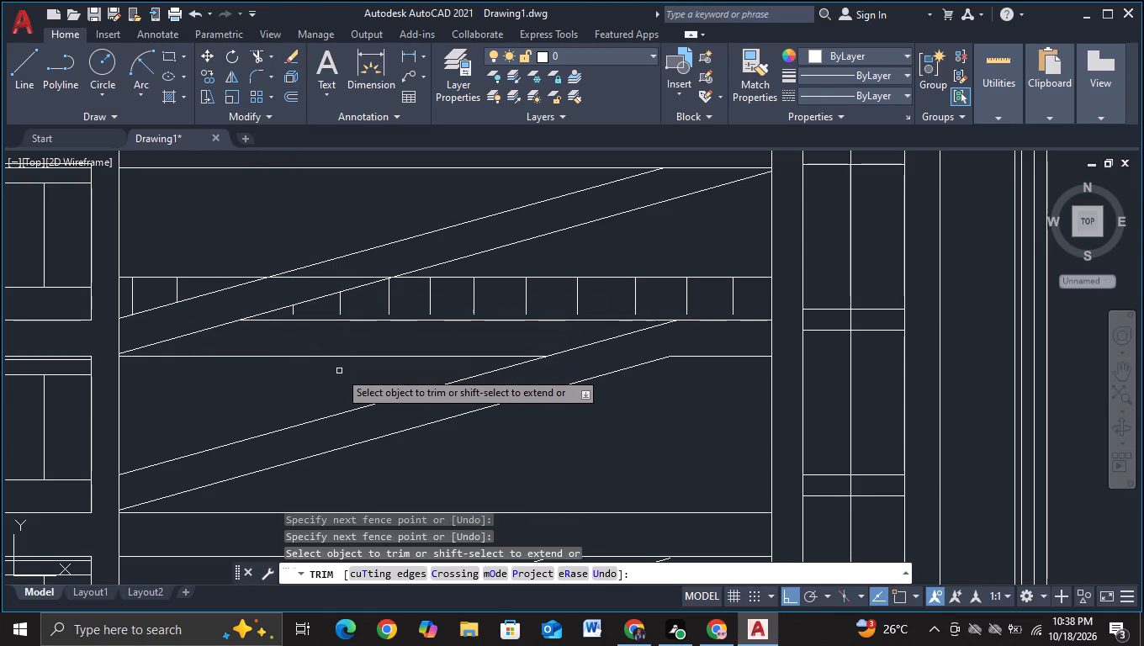
{"action": "key", "text": "Escape"}
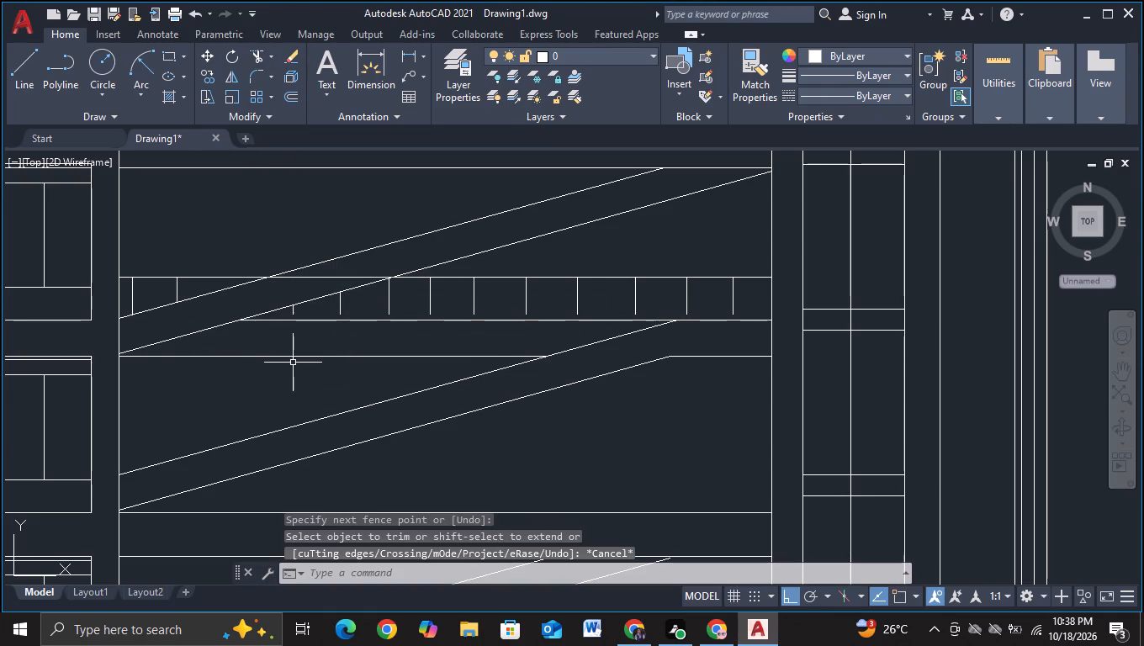
Extend the lower ends of the balusters beyond the third flight's diagonals down to the floor line.
{"action": "key", "text": "e"}
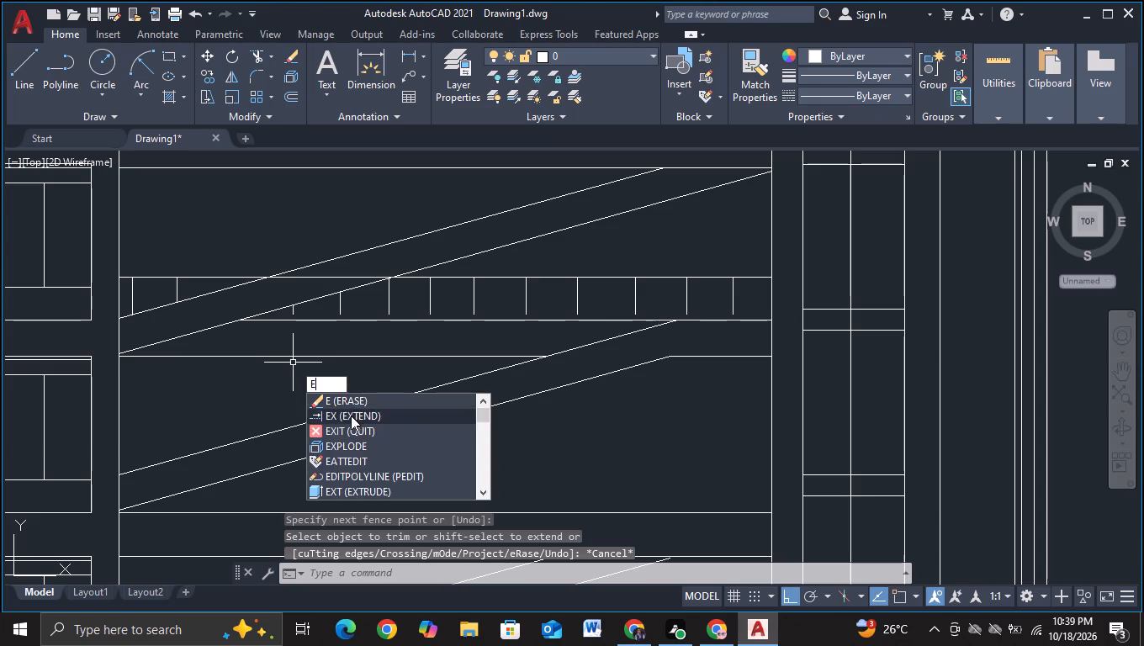
{"action": "left_click", "coordinate": [351, 416]}
{"action": "left_click_drag", "start_coordinate": [283, 315], "coordinate": [305, 311]}
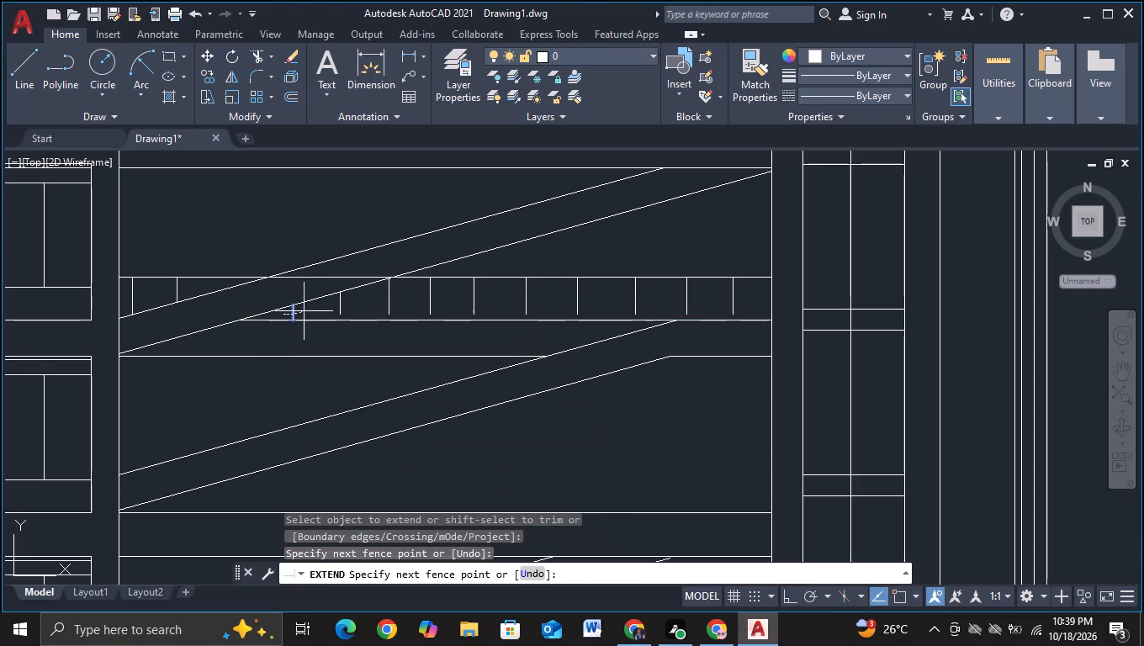
{"action": "left_click_drag", "start_coordinate": [305, 311], "coordinate": [697, 299]}
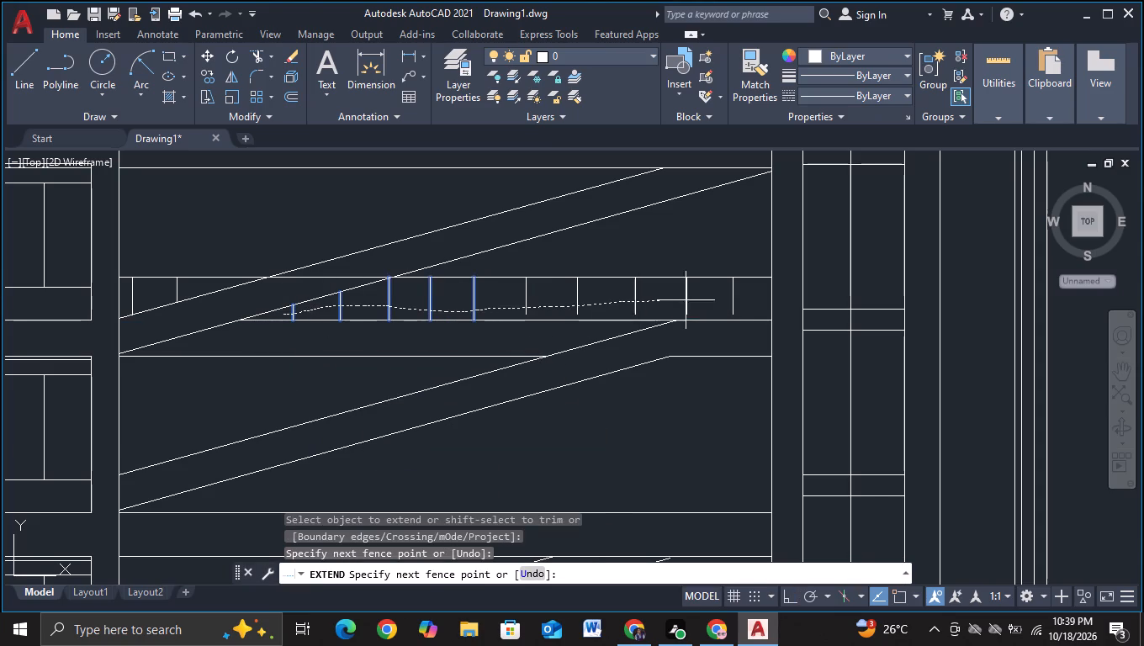
{"action": "left_click_drag", "start_coordinate": [697, 299], "coordinate": [738, 299]}
{"action": "scroll", "coordinate": [590, 349], "scroll_direction": "down", "scroll_amount": 1}
{"action": "middle_click_drag", "start_coordinate": [594, 423], "coordinate": [623, 400]}
{"action": "key", "text": "Escape"}
Trim the horizontal railing line between the third flight's two diagonals.
{"action": "scroll", "coordinate": [437, 359], "scroll_direction": "up", "scroll_amount": 1}
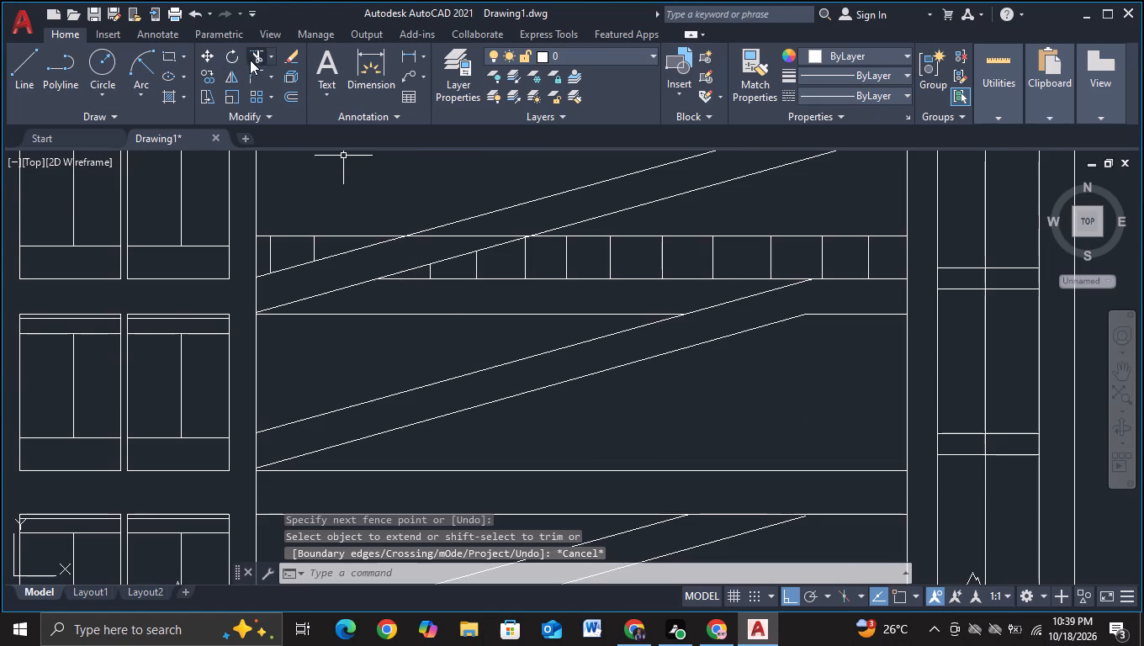
{"action": "left_click", "coordinate": [251, 59]}
{"action": "left_click_drag", "start_coordinate": [477, 226], "coordinate": [432, 258]}
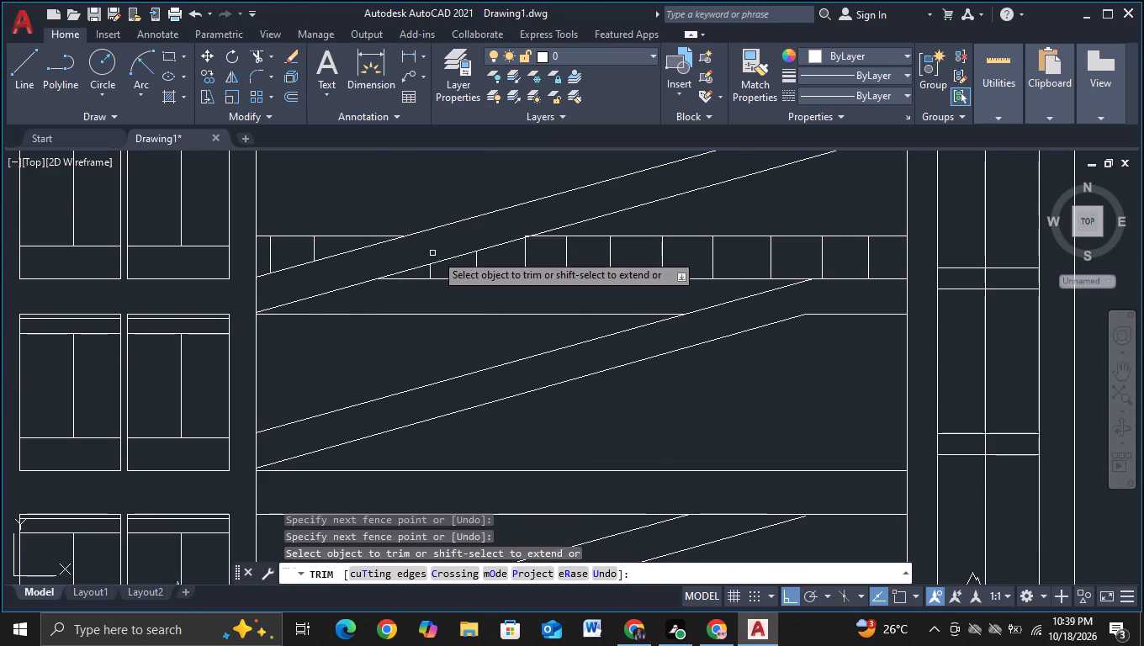
{"action": "scroll", "coordinate": [472, 255], "scroll_direction": "down", "scroll_amount": 1}
{"action": "middle_click_drag", "start_coordinate": [634, 338], "coordinate": [624, 380]}
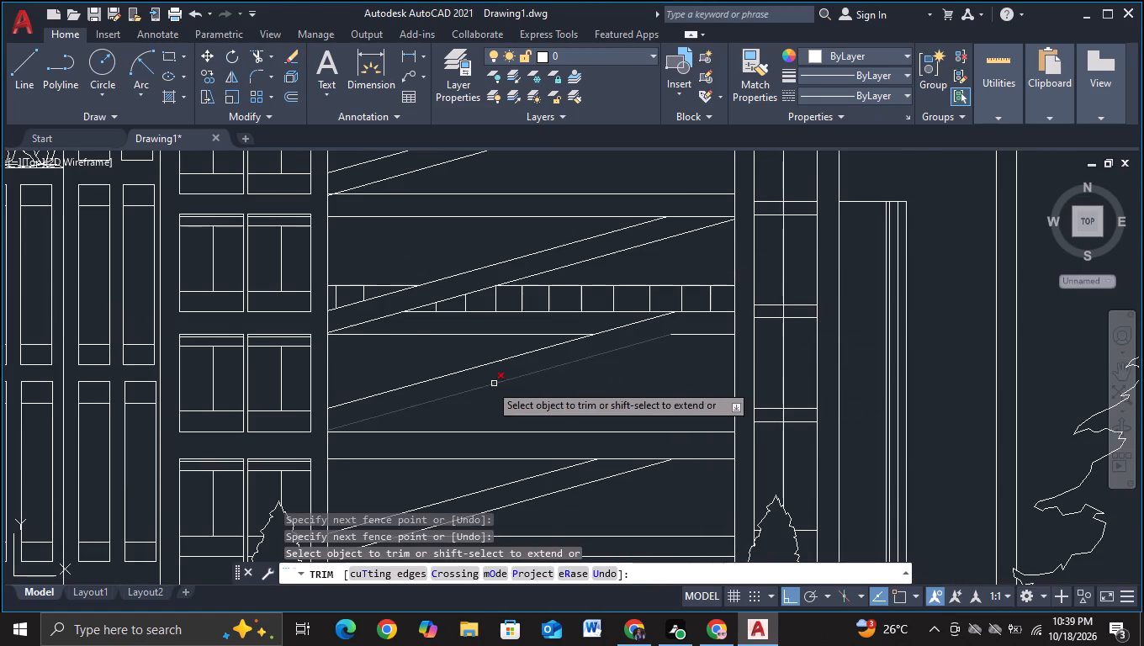
{"action": "key", "text": "Escape"}
Copy the third flight's railing lines and balusters to three other flights: about 15 units up, 15 units down and 28 units down.
{"action": "left_click", "coordinate": [322, 272]}
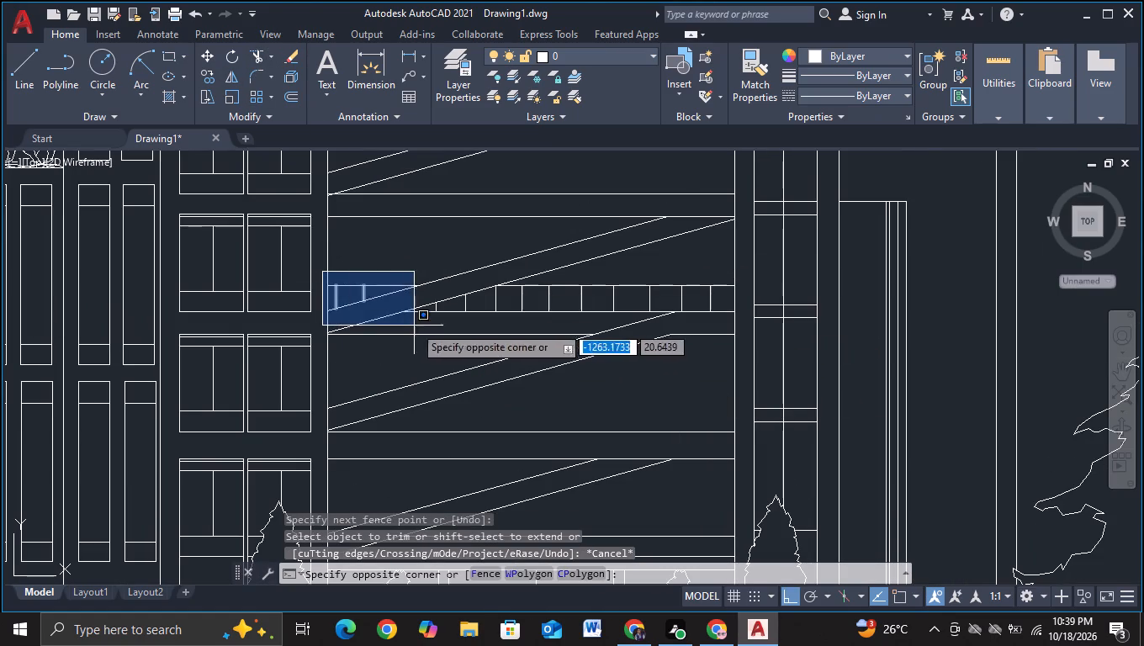
{"action": "left_click", "coordinate": [744, 320]}
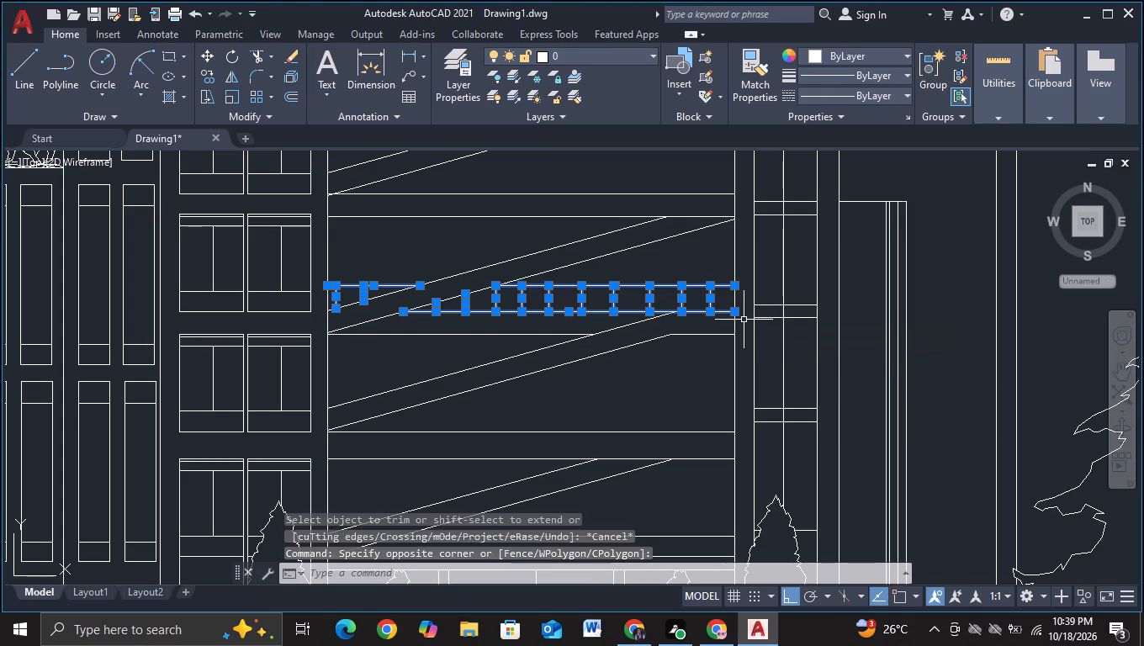
{"action": "key", "text": "c"}
{"action": "left_click", "coordinate": [788, 370]}
{"action": "left_click_drag", "start_coordinate": [591, 306], "coordinate": [591, 299]}
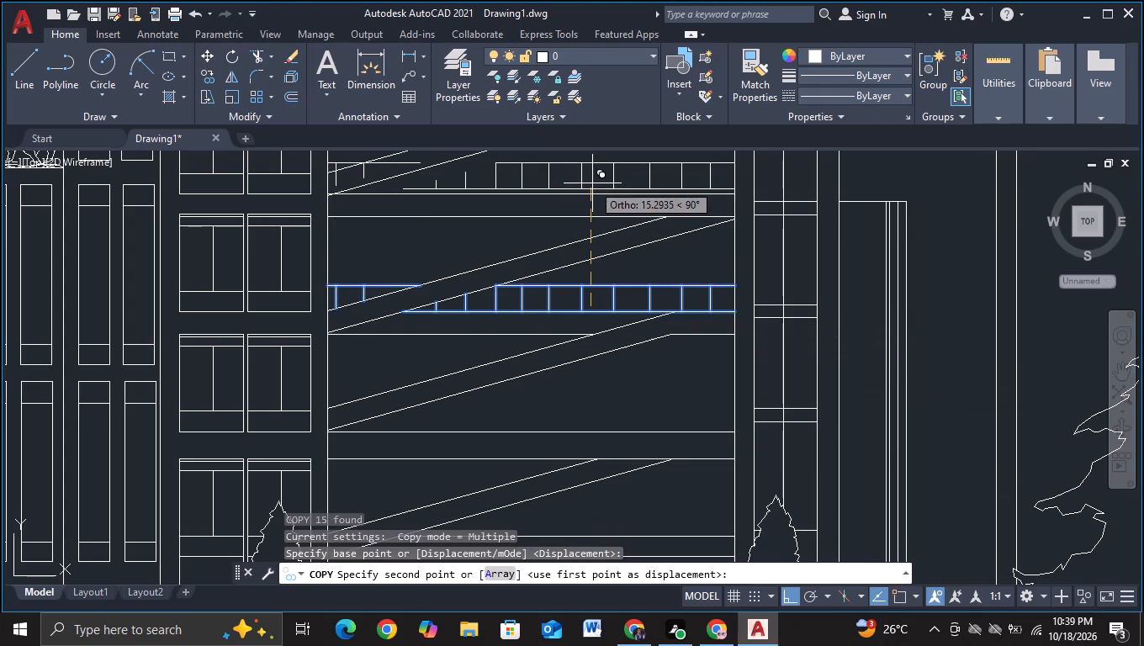
{"action": "middle_click_drag", "start_coordinate": [592, 183], "coordinate": [593, 237]}
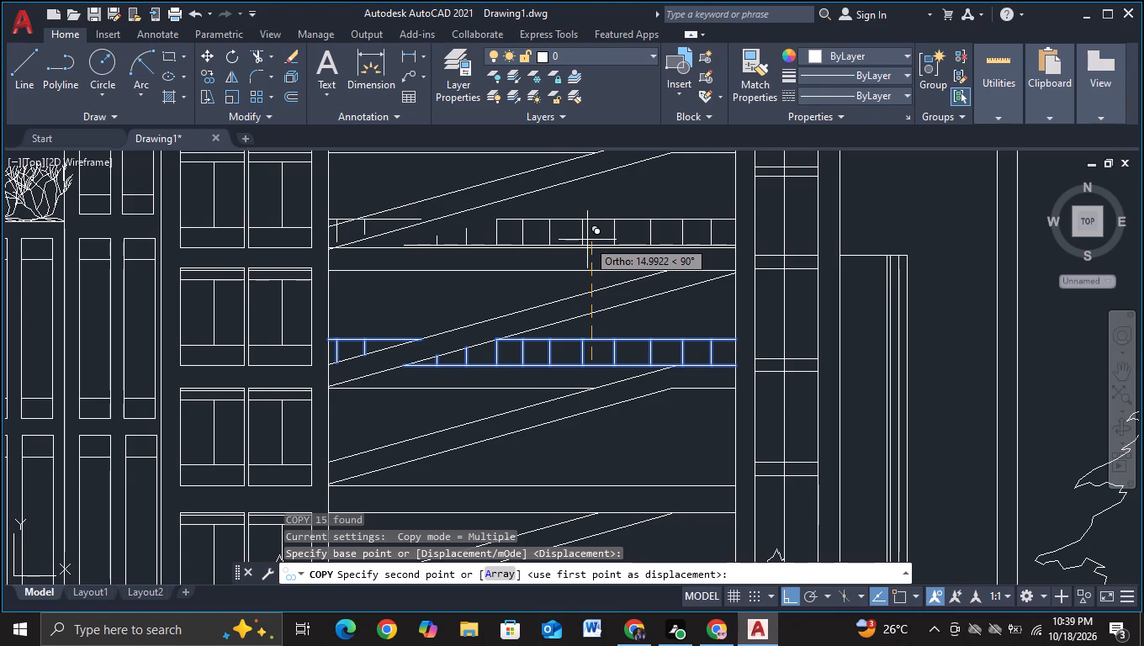
{"action": "left_click", "coordinate": [587, 242]}
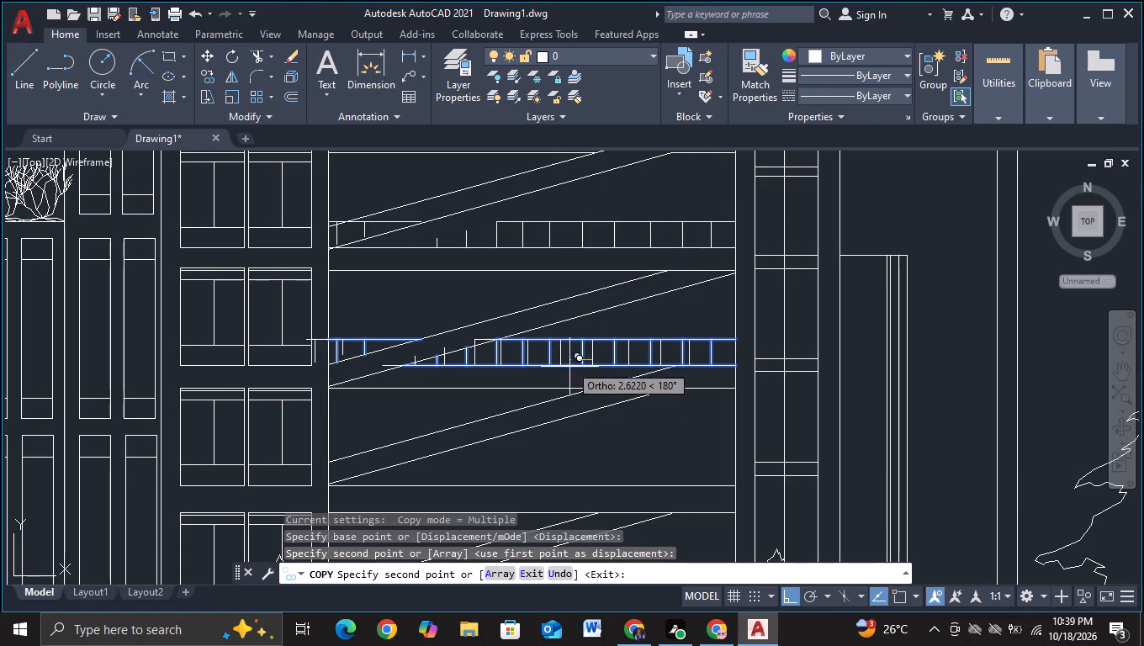
{"action": "middle_click_drag", "start_coordinate": [569, 380], "coordinate": [563, 212]}
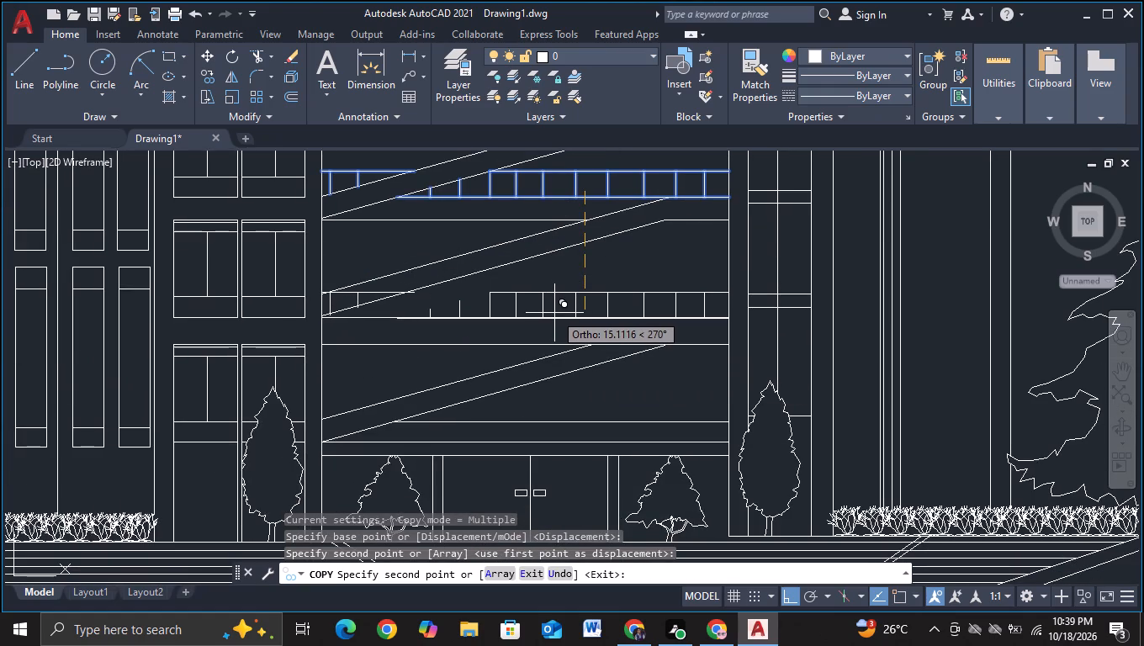
{"action": "left_click", "coordinate": [554, 313]}
{"action": "middle_click_drag", "start_coordinate": [554, 312], "coordinate": [570, 218]}
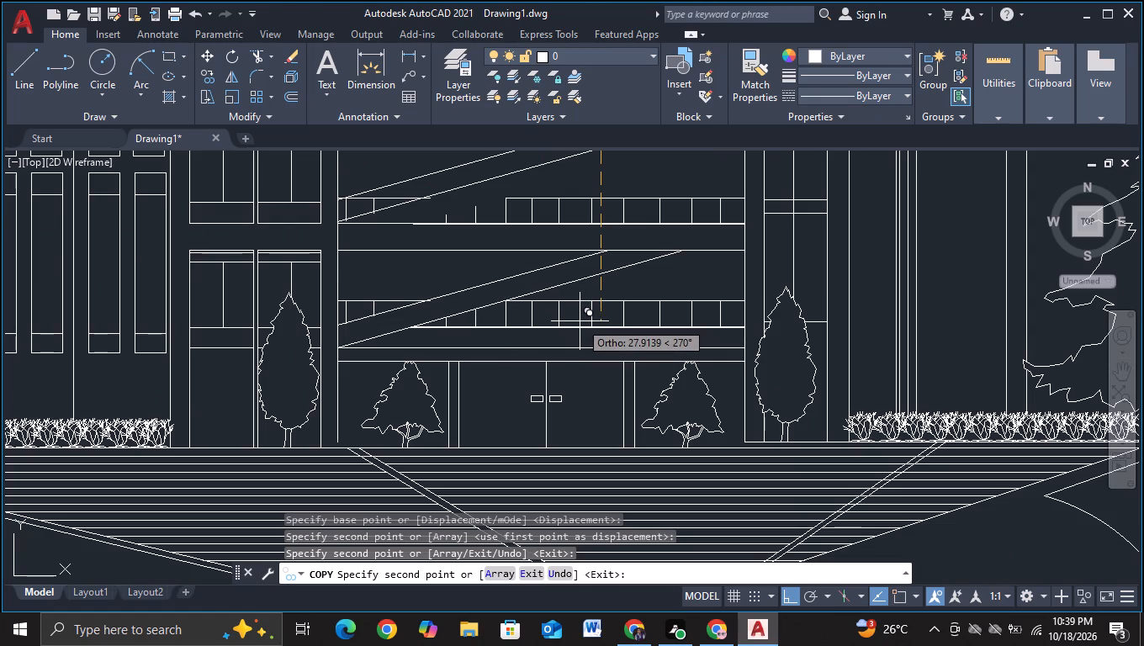
{"action": "left_click", "coordinate": [580, 321]}
{"action": "key", "text": "Escape"}
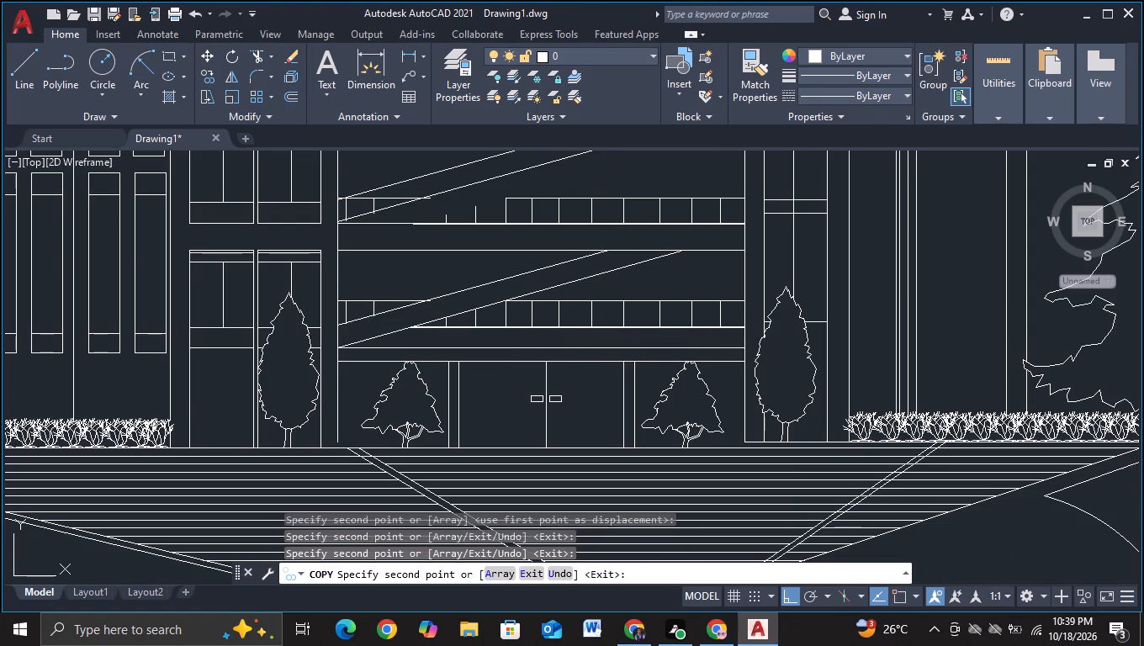
Trim the end of the lowest flight's top railing line where it overshoots the upper diagonal.
{"action": "left_click", "coordinate": [257, 61]}
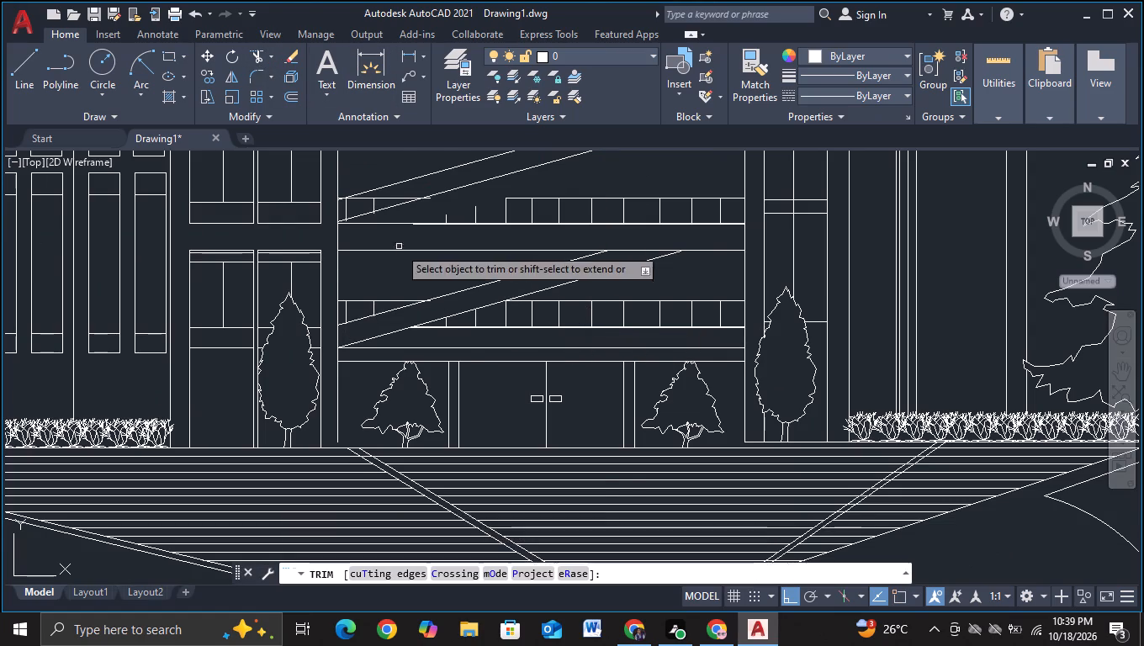
{"action": "scroll", "coordinate": [405, 250], "scroll_direction": "up", "scroll_amount": 1}
{"action": "scroll", "coordinate": [439, 342], "scroll_direction": "up", "scroll_amount": 2}
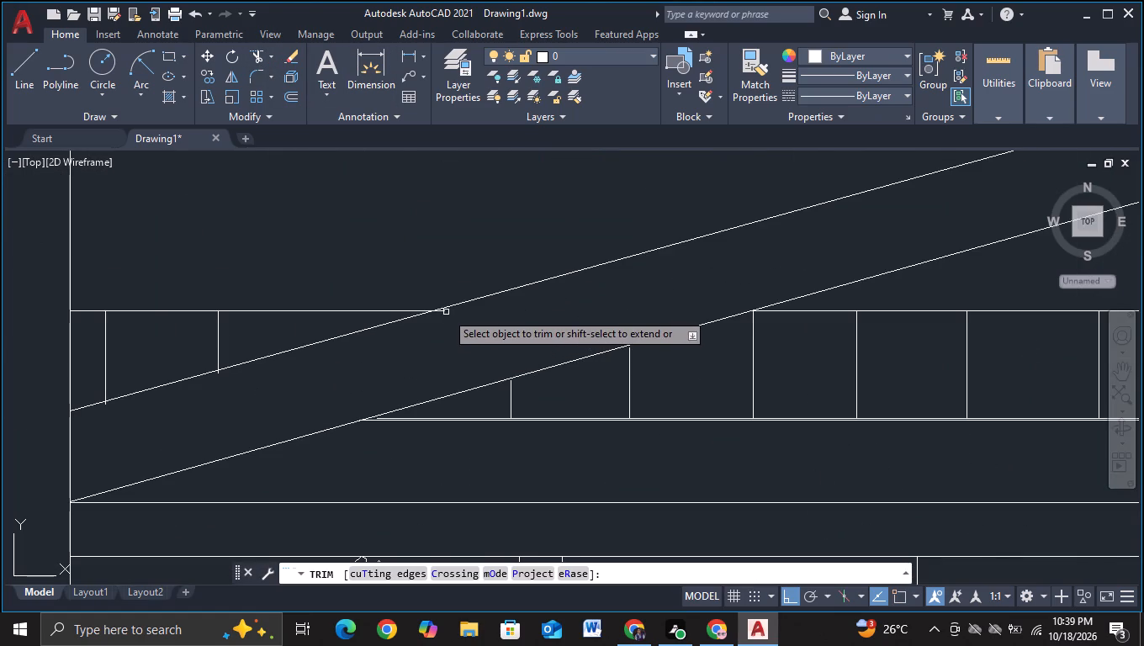
{"action": "left_click", "coordinate": [443, 310]}
{"action": "scroll", "coordinate": [514, 431], "scroll_direction": "up", "scroll_amount": 2}
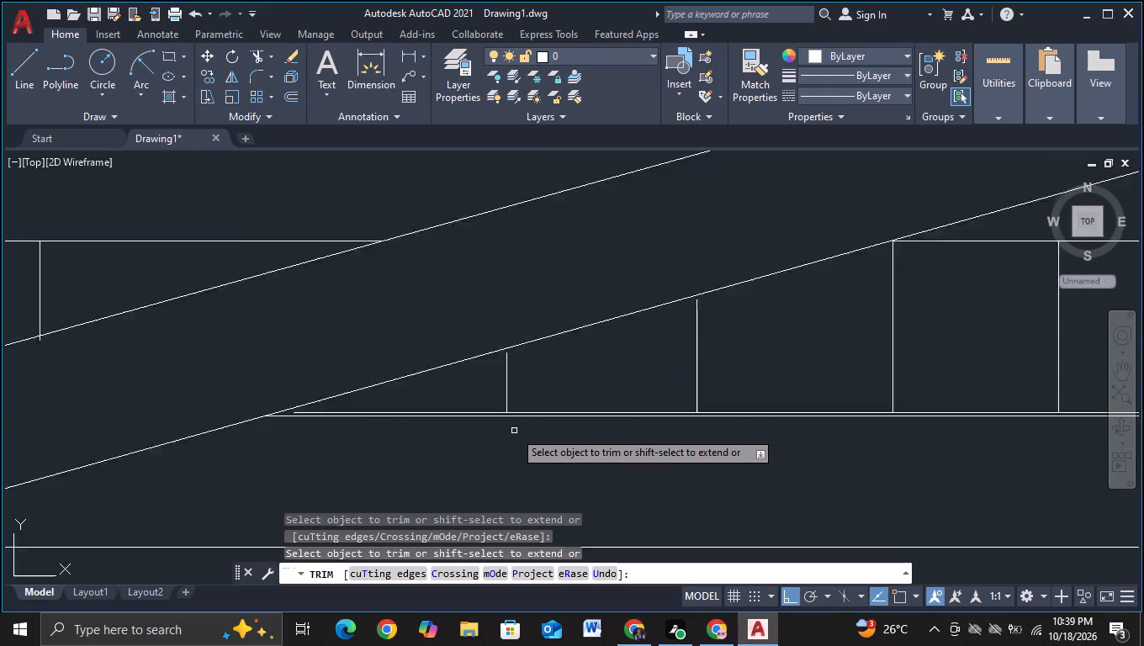
{"action": "key", "text": "Escape"}
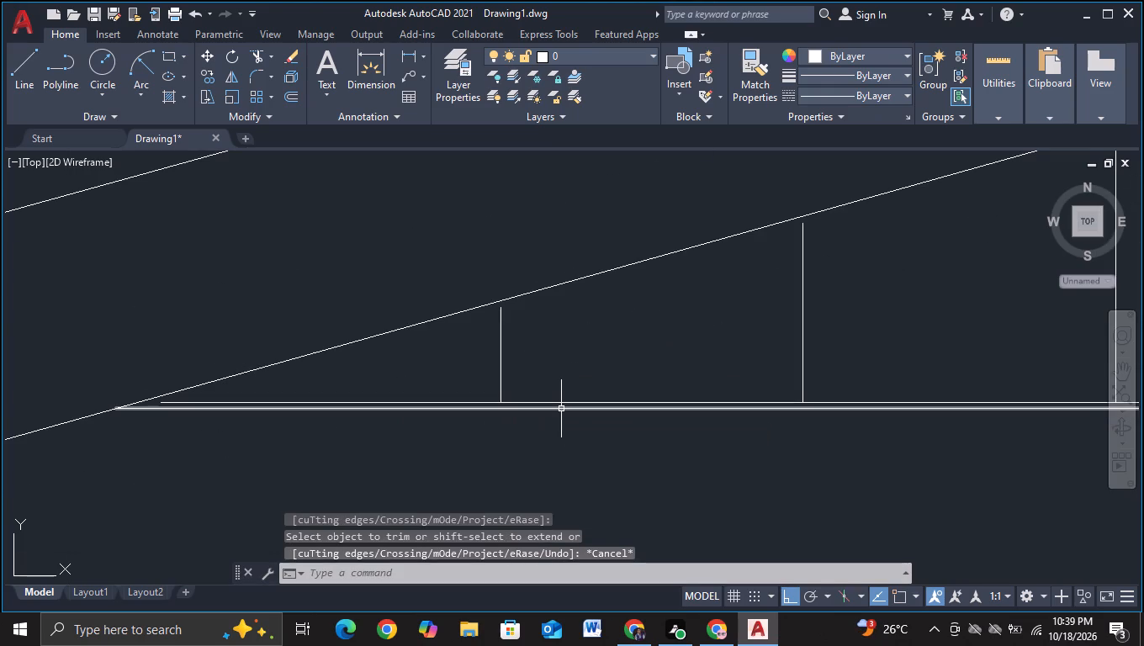
Erase the lower of the two nearly coincident horizontal lines at the base of the lowest flight's balusters.
{"action": "left_click", "coordinate": [561, 409]}
{"action": "scroll", "coordinate": [564, 413], "scroll_direction": "down", "scroll_amount": 2}
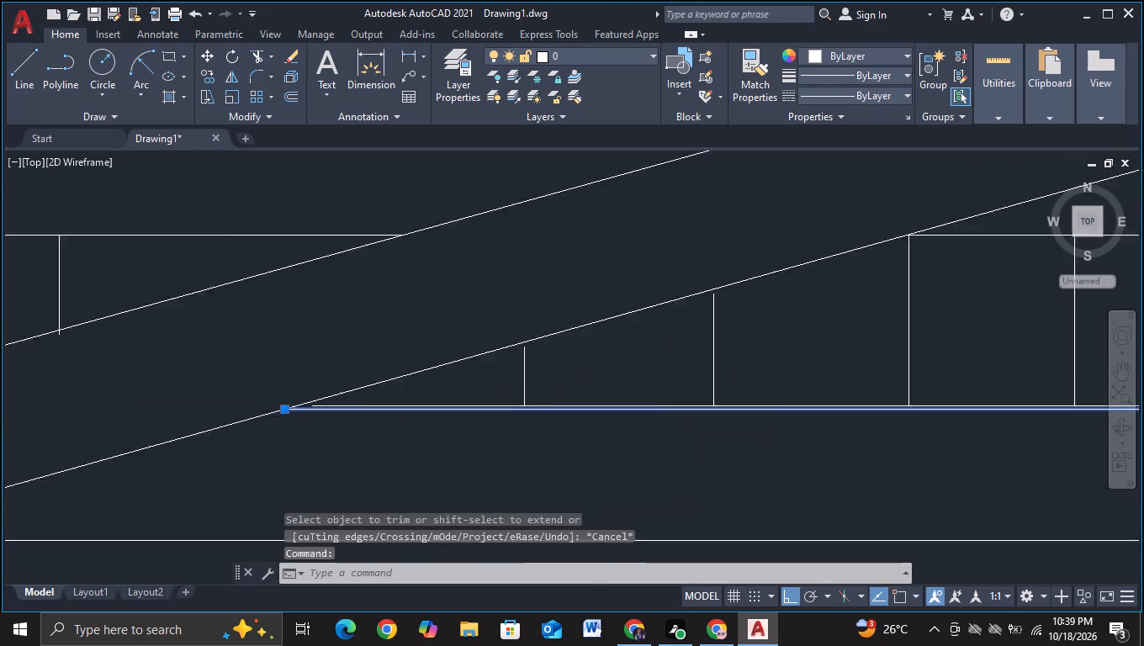
{"action": "middle_click_drag", "start_coordinate": [630, 469], "coordinate": [403, 463]}
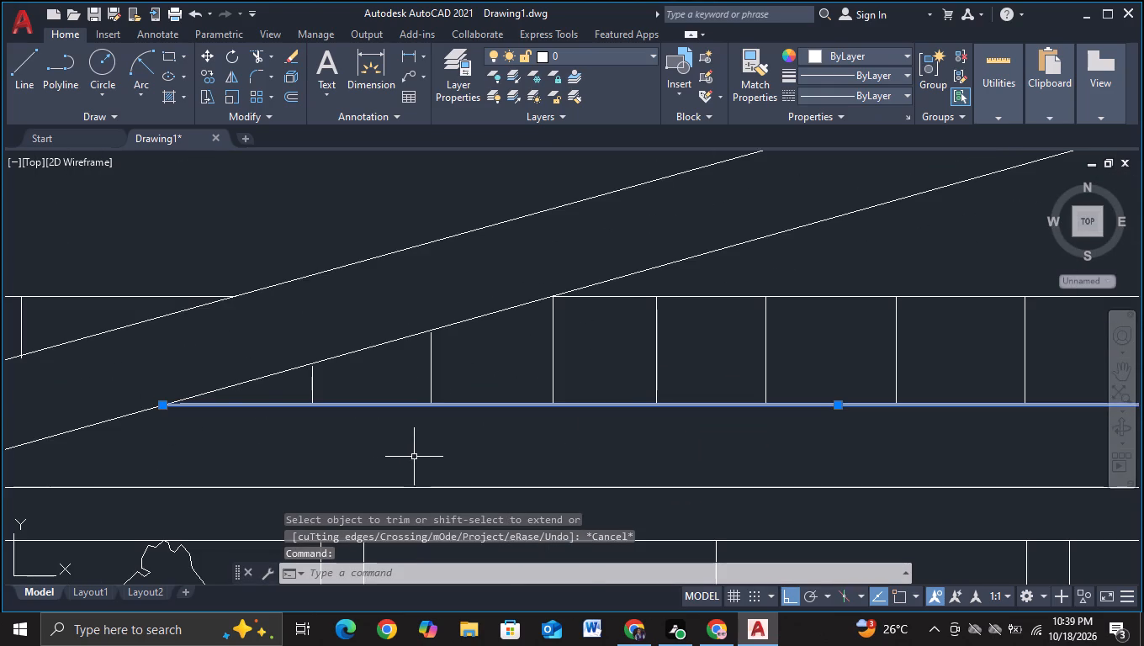
{"action": "key", "text": "Delete"}
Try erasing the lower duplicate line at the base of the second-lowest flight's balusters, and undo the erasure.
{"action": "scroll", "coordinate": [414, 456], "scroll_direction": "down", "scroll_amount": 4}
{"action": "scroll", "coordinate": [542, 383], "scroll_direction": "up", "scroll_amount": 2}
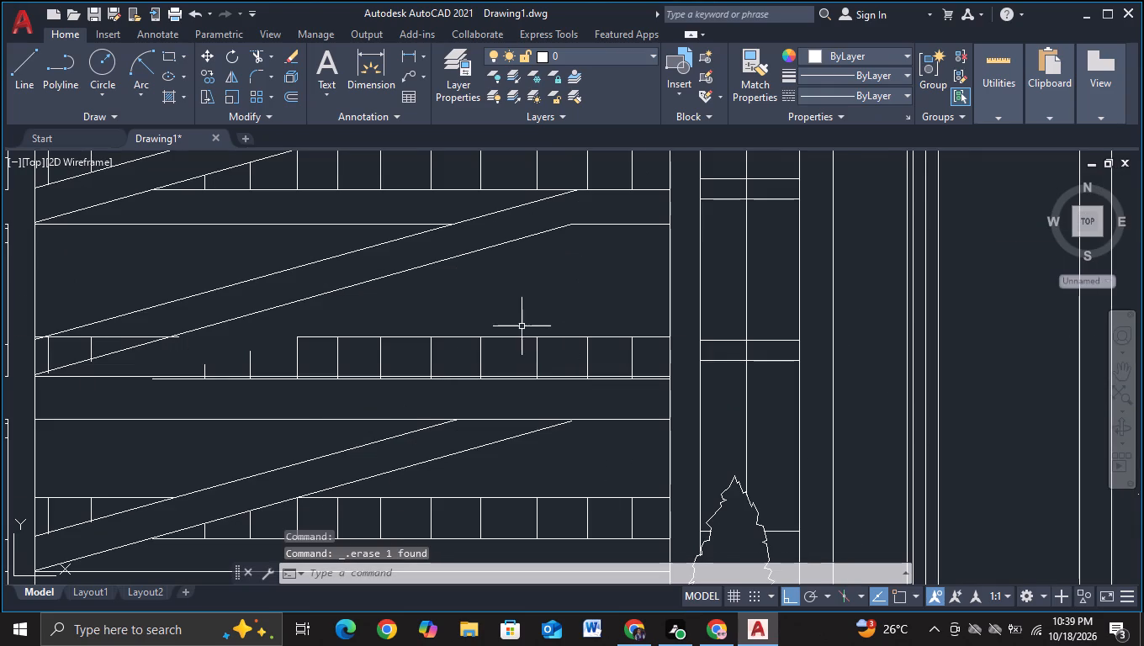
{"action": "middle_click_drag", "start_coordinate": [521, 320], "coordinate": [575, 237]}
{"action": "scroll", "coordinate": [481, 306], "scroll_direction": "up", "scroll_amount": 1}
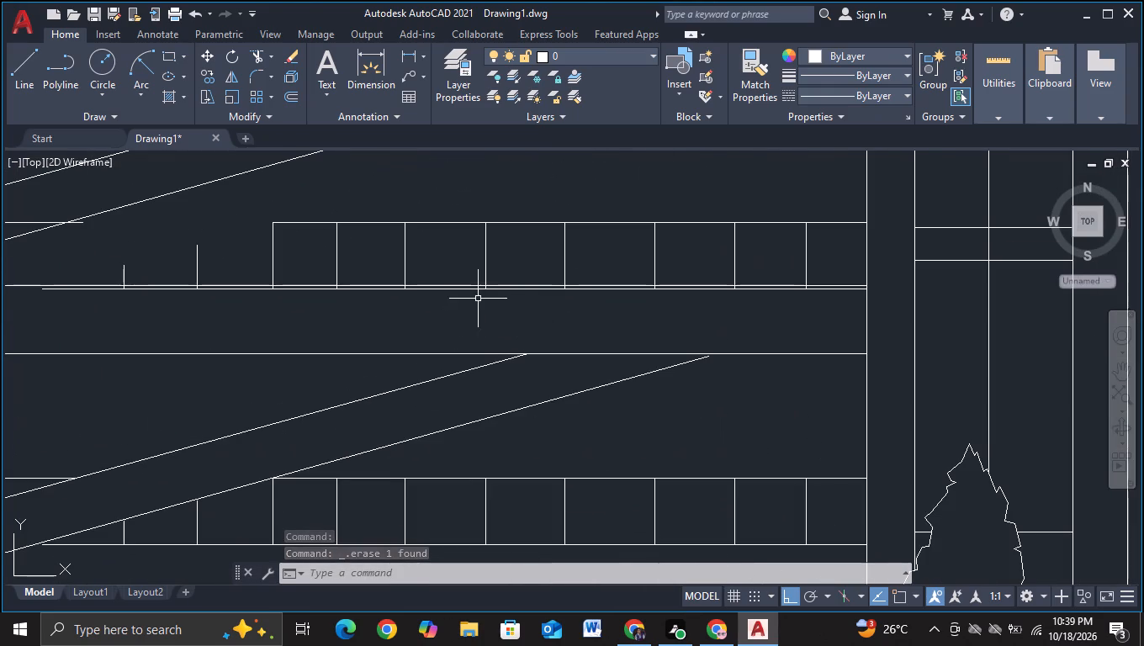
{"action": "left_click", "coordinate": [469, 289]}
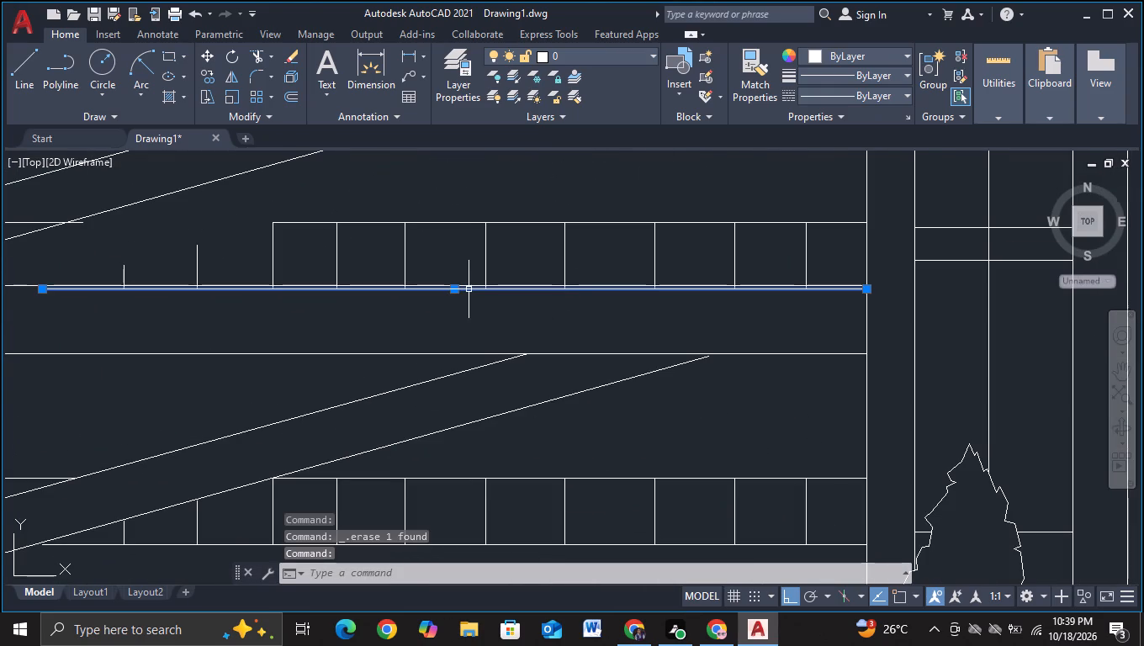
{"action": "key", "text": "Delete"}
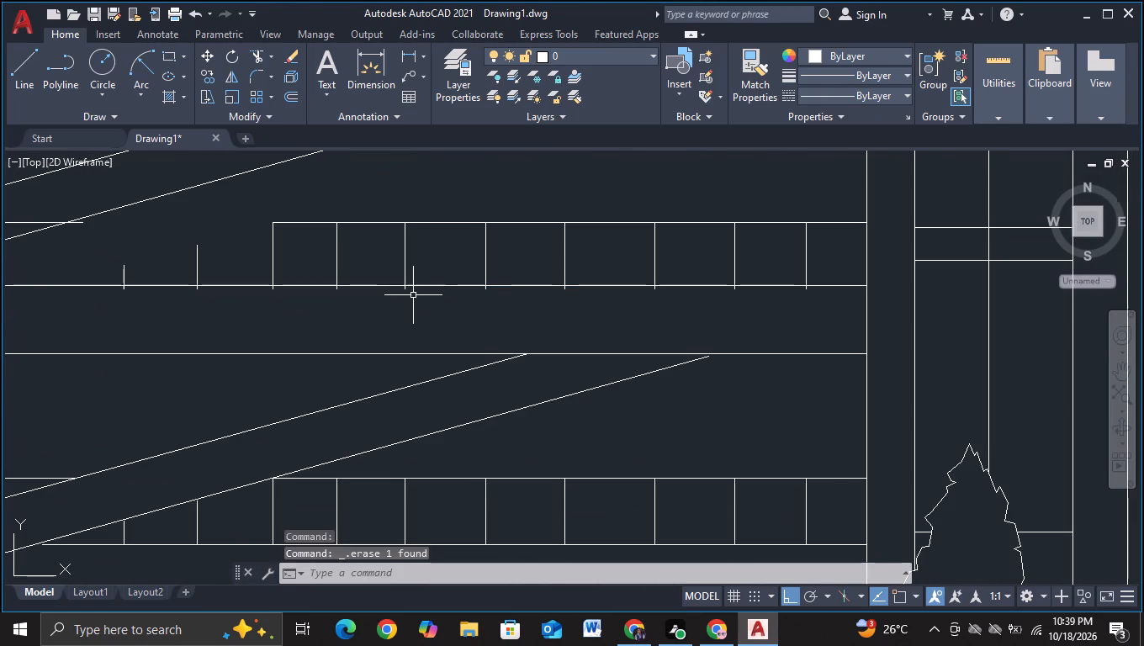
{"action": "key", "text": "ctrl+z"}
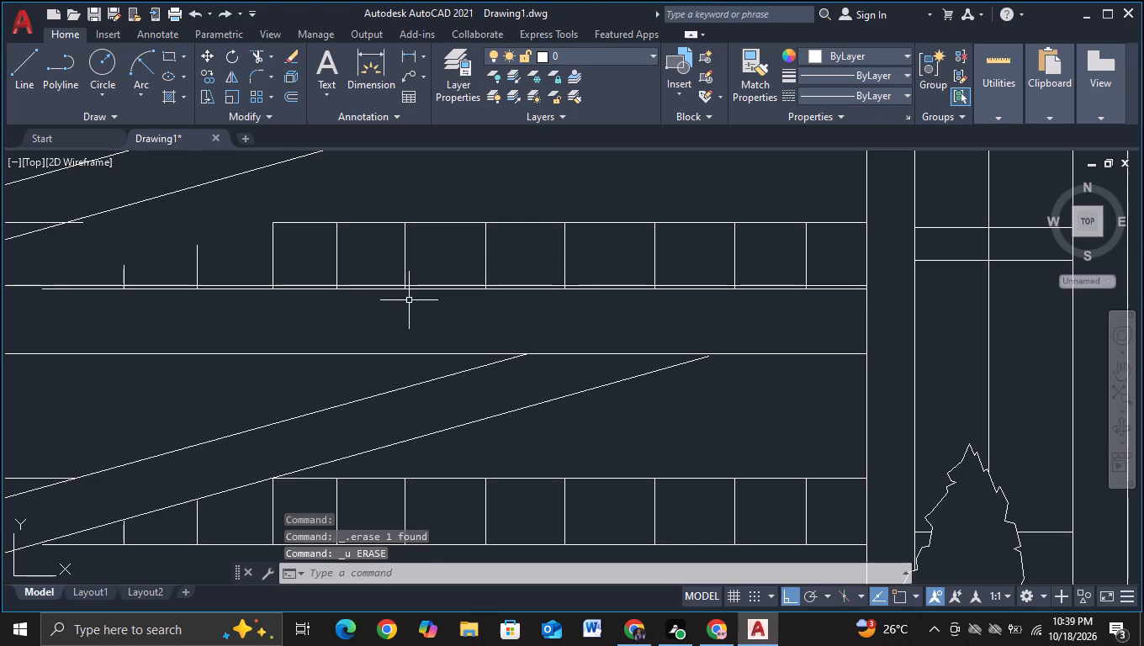
Erase the upper of the two nearly coincident horizontal lines at the base of the second-lowest flight's balusters.
{"action": "scroll", "coordinate": [409, 300], "scroll_direction": "up", "scroll_amount": 2}
{"action": "left_click", "coordinate": [361, 262]}
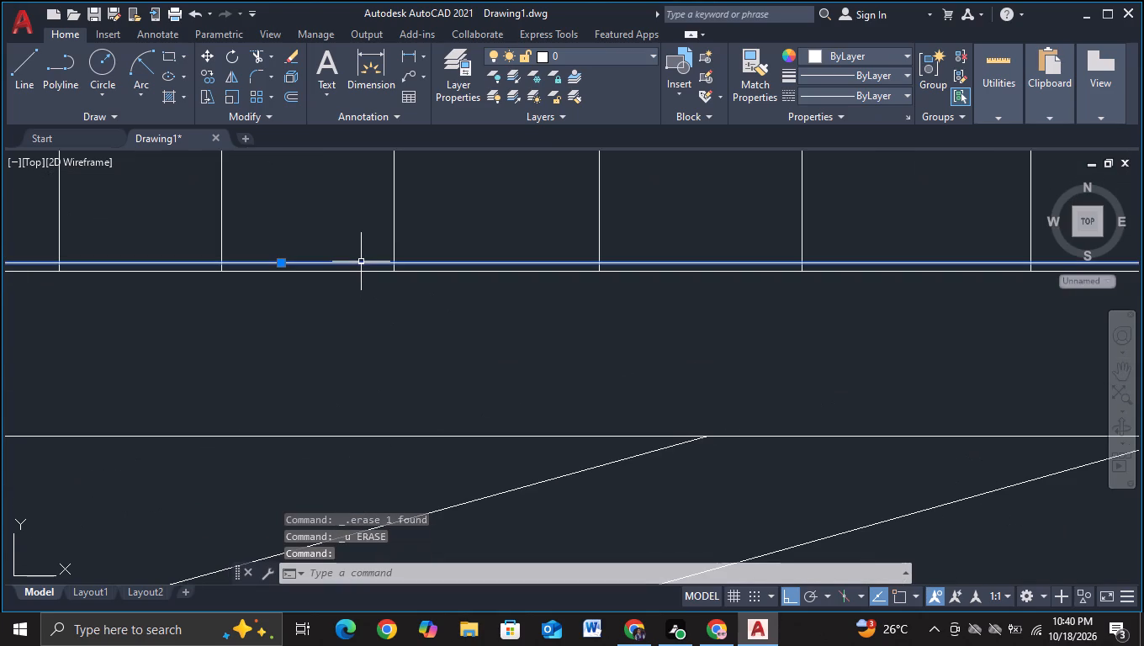
{"action": "key", "text": "Delete"}
On the second-lowest flight, trim the upper diagonal's end below the top rail and the first two balusters above the lower diagonal.
{"action": "scroll", "coordinate": [361, 262], "scroll_direction": "down", "scroll_amount": 2}
{"action": "middle_click_drag", "start_coordinate": [407, 293], "coordinate": [712, 348]}
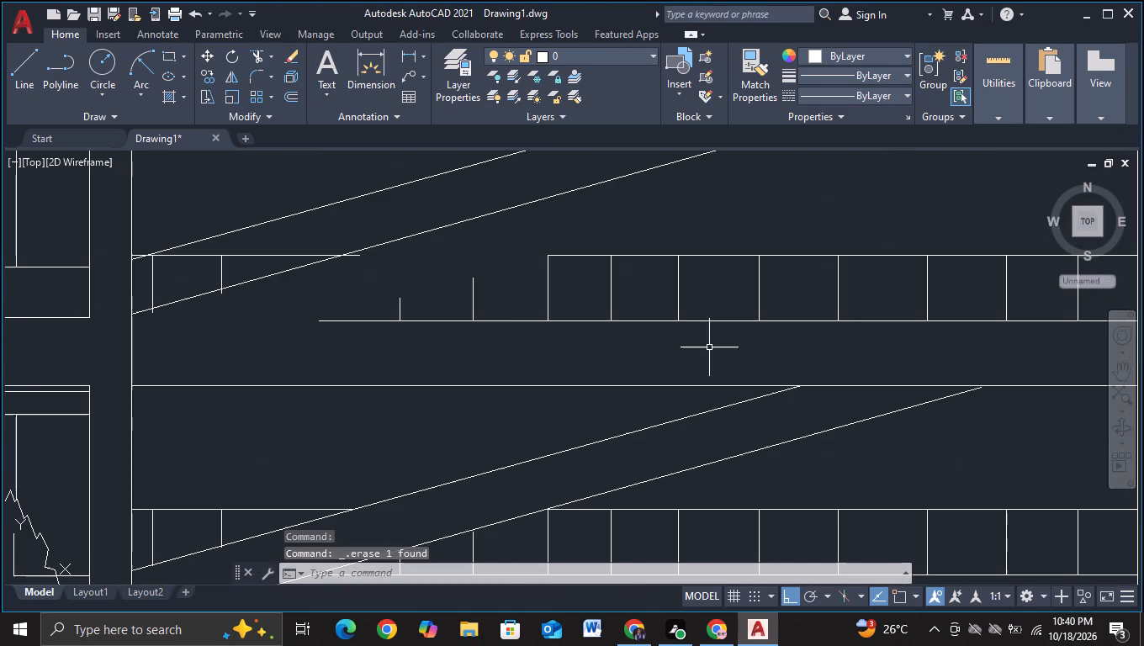
{"action": "key", "text": "Escape"}
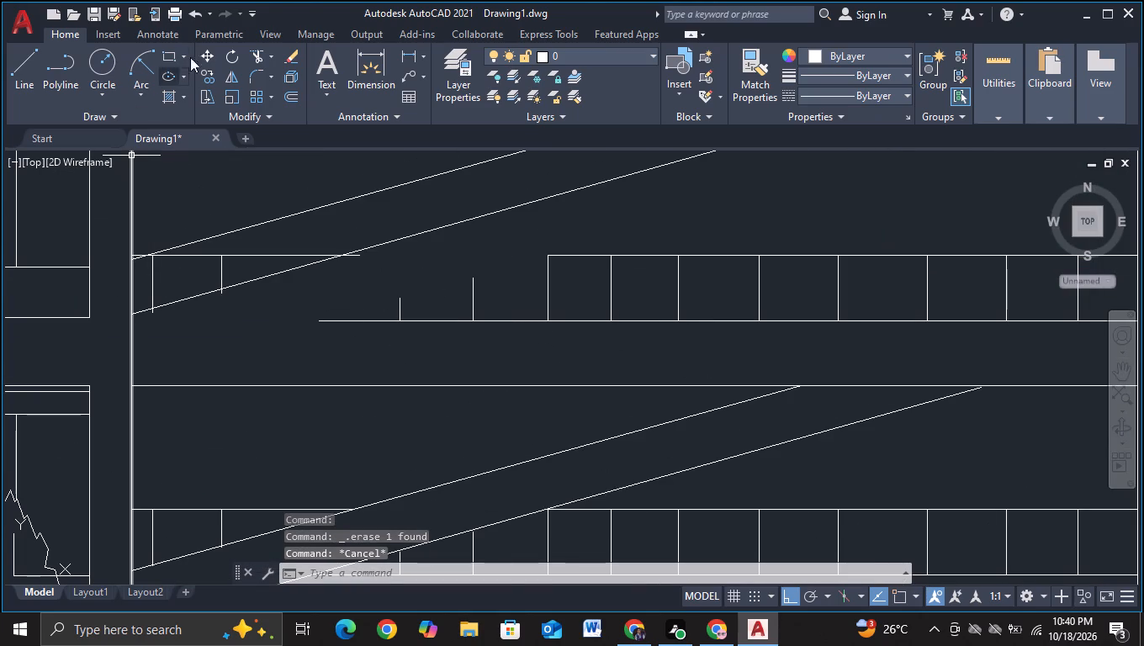
{"action": "left_click", "coordinate": [252, 53]}
{"action": "scroll", "coordinate": [145, 265], "scroll_direction": "up", "scroll_amount": 1}
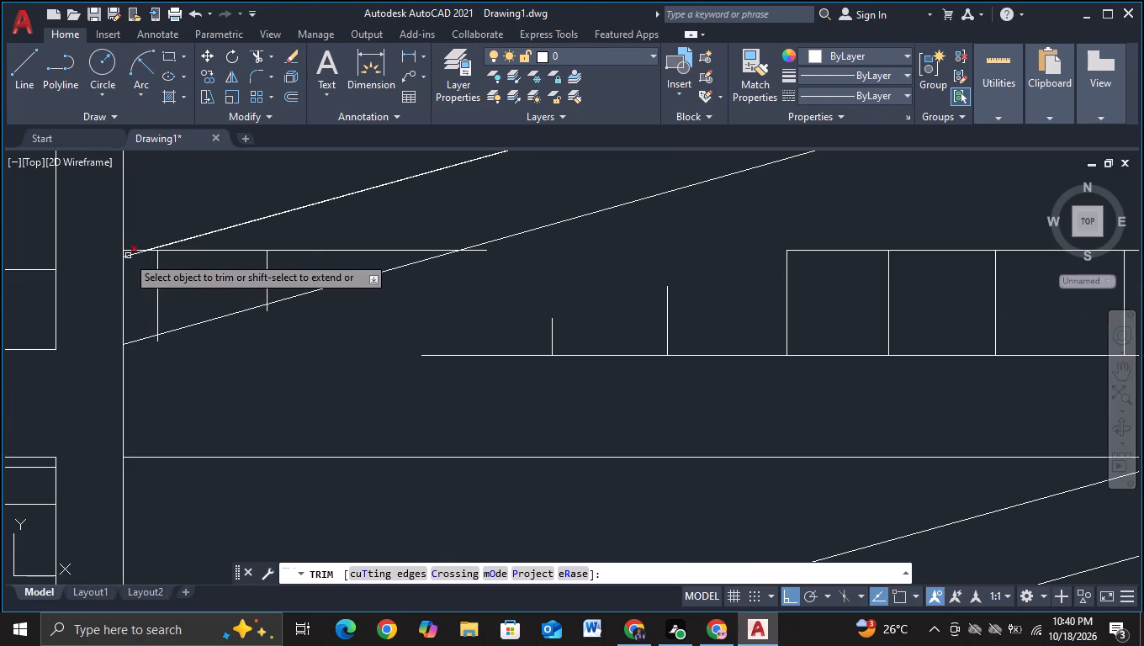
{"action": "left_click", "coordinate": [133, 256]}
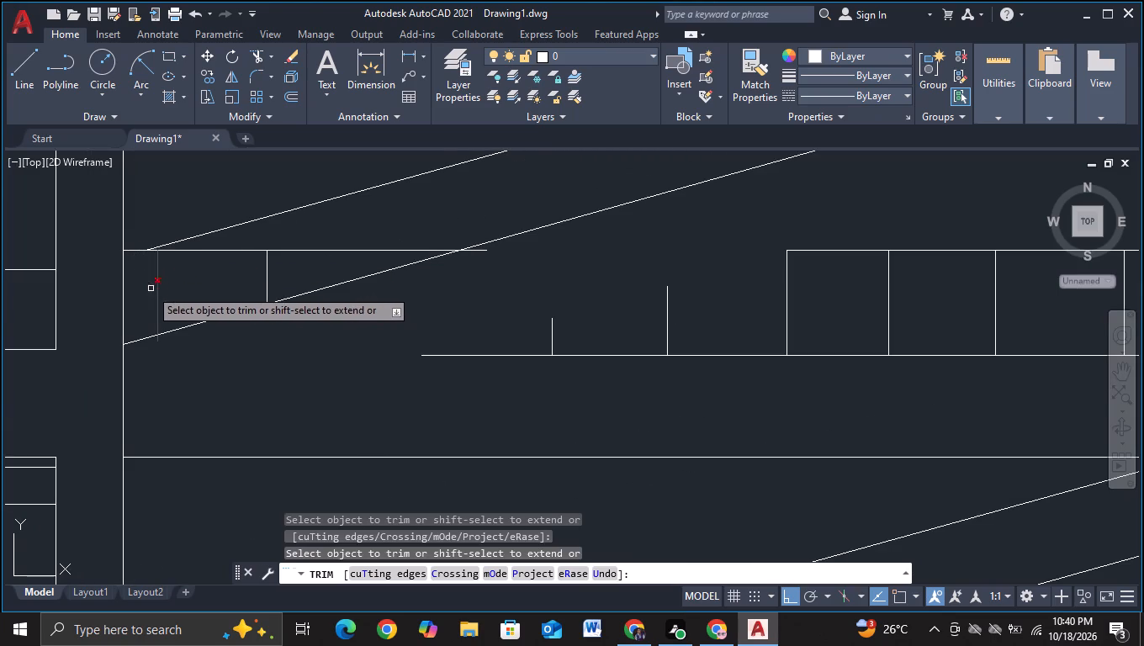
{"action": "left_click_drag", "start_coordinate": [147, 289], "coordinate": [297, 289]}
{"action": "scroll", "coordinate": [176, 343], "scroll_direction": "up", "scroll_amount": 1}
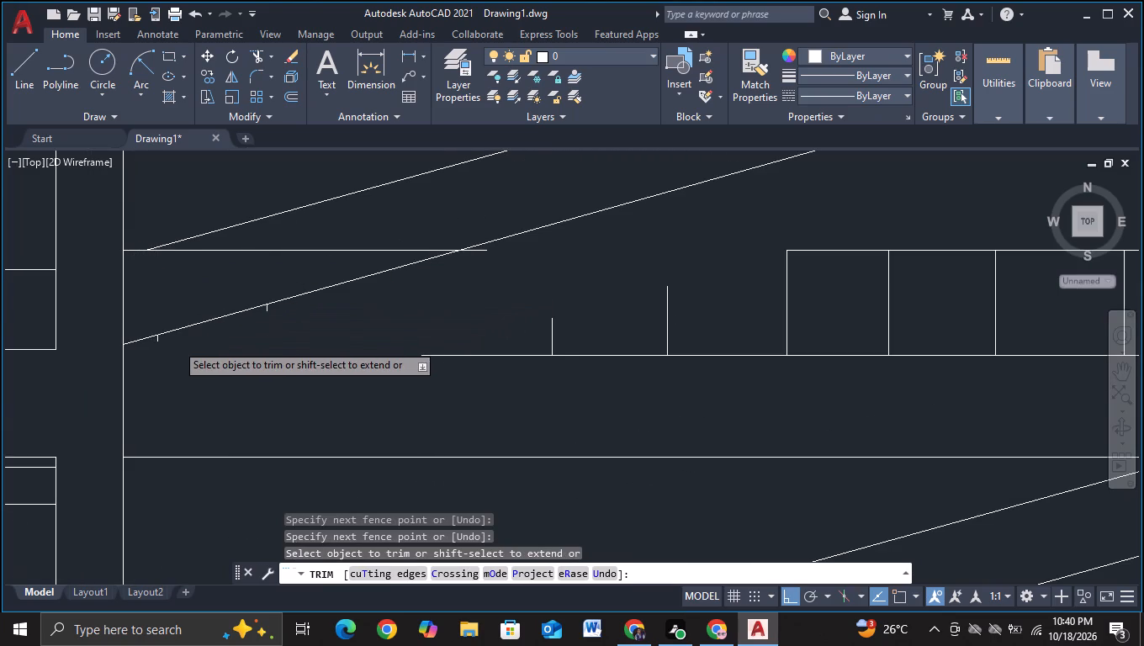
{"action": "scroll", "coordinate": [214, 333], "scroll_direction": "down", "scroll_amount": 2}
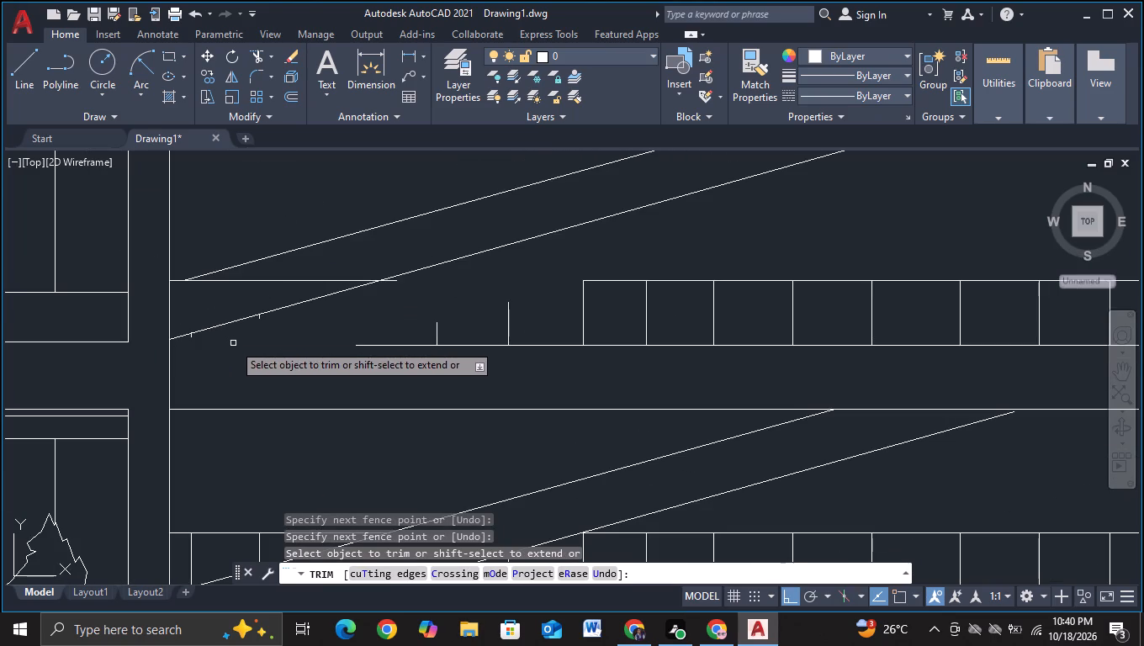
{"action": "key", "text": "Escape"}
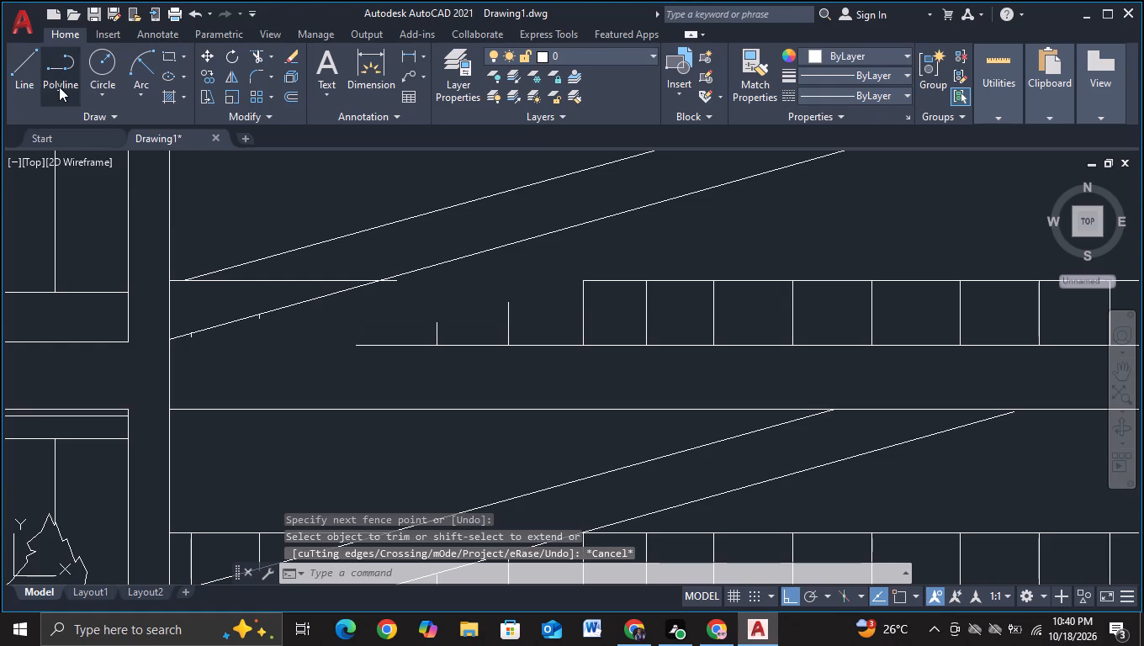
With object snap on, draw a horizontal line bridging the gap in the second-lowest flight's top rail.
{"action": "left_click", "coordinate": [16, 81]}
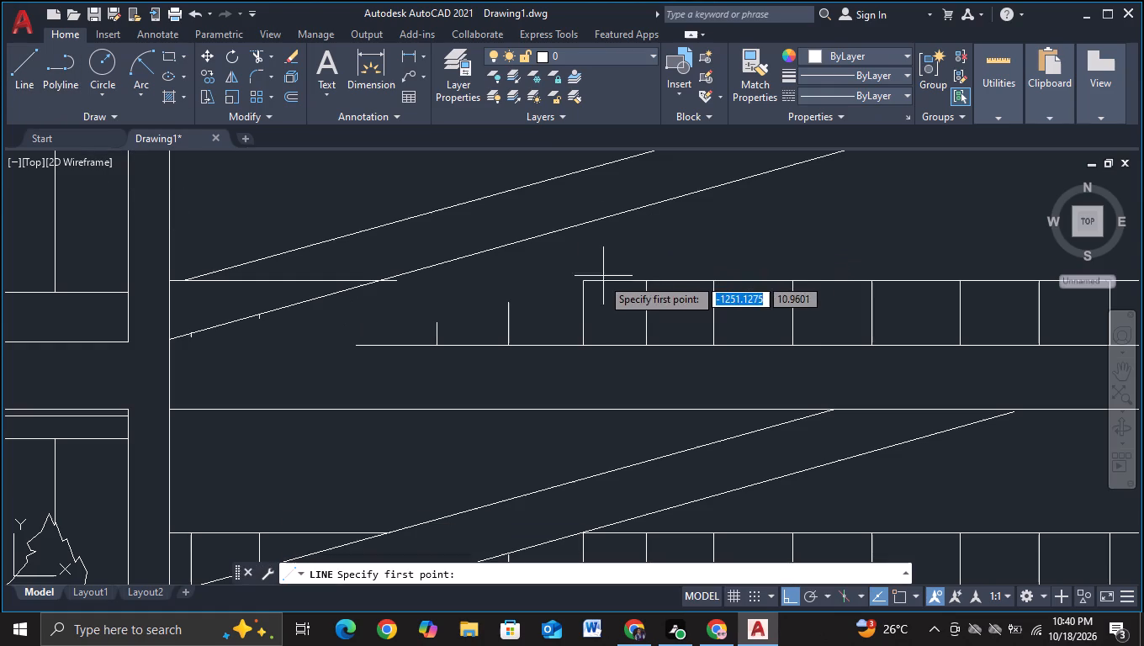
{"action": "key", "text": "F3"}
{"action": "left_click", "coordinate": [588, 288]}
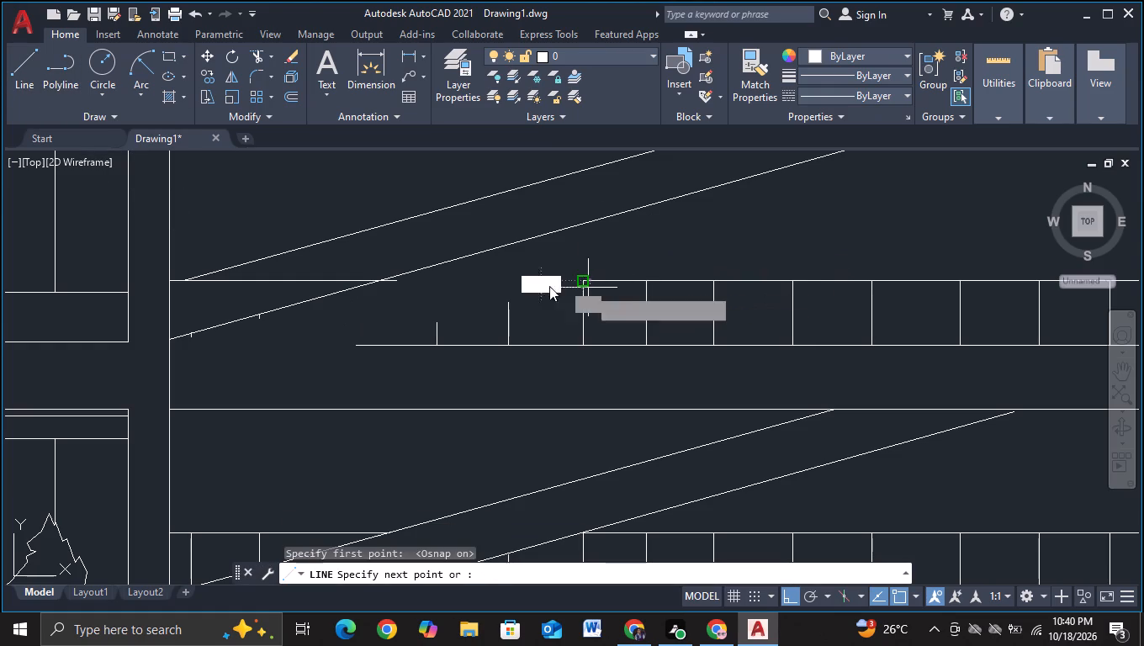
{"action": "left_click", "coordinate": [395, 283]}
{"action": "key", "text": "Escape"}
Draw a line continuing the second-lowest flight's base line to the bay's vertical edge, and trim the part overhanging that edge.
{"action": "left_click", "coordinate": [24, 86]}
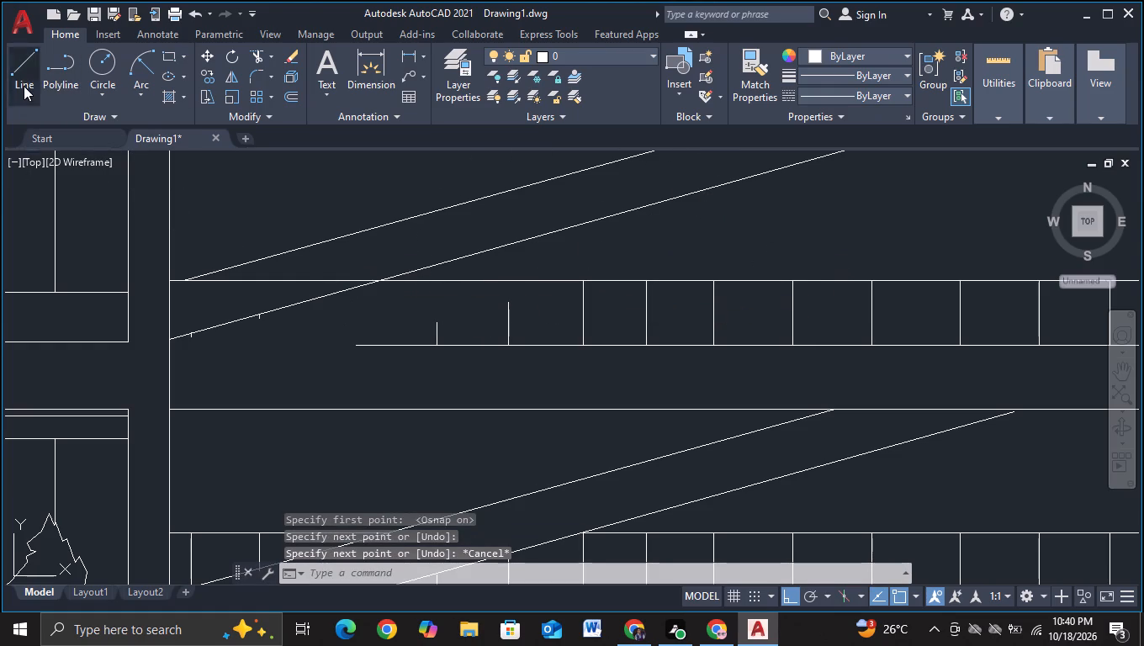
{"action": "left_click", "coordinate": [352, 350]}
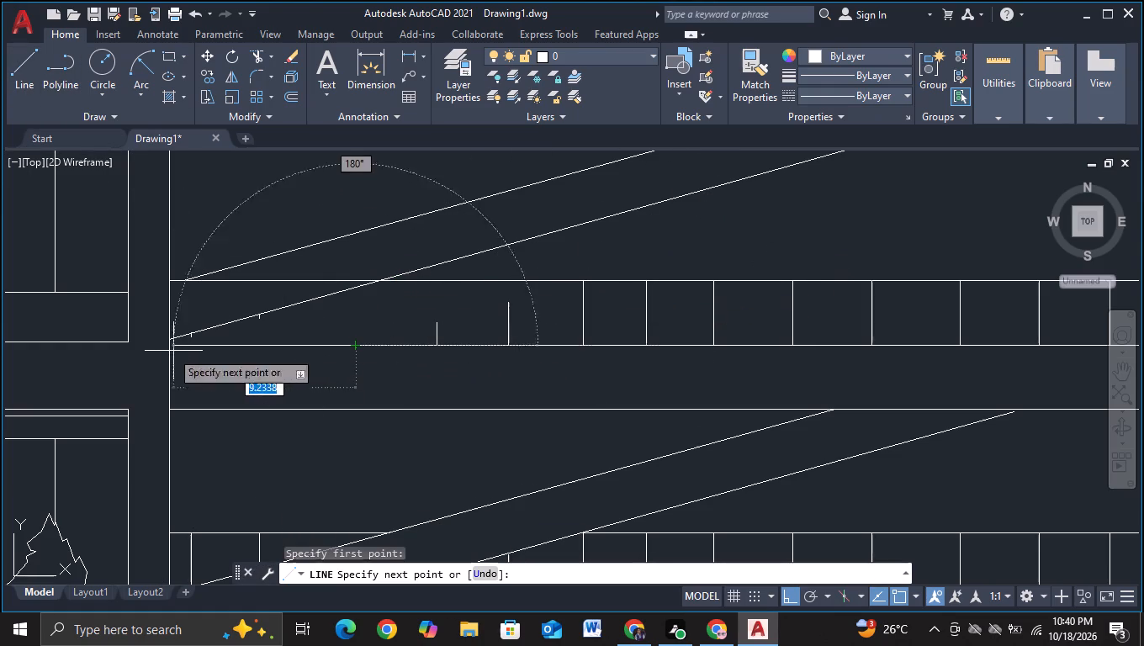
{"action": "left_click", "coordinate": [145, 351]}
{"action": "key", "text": "Escape"}
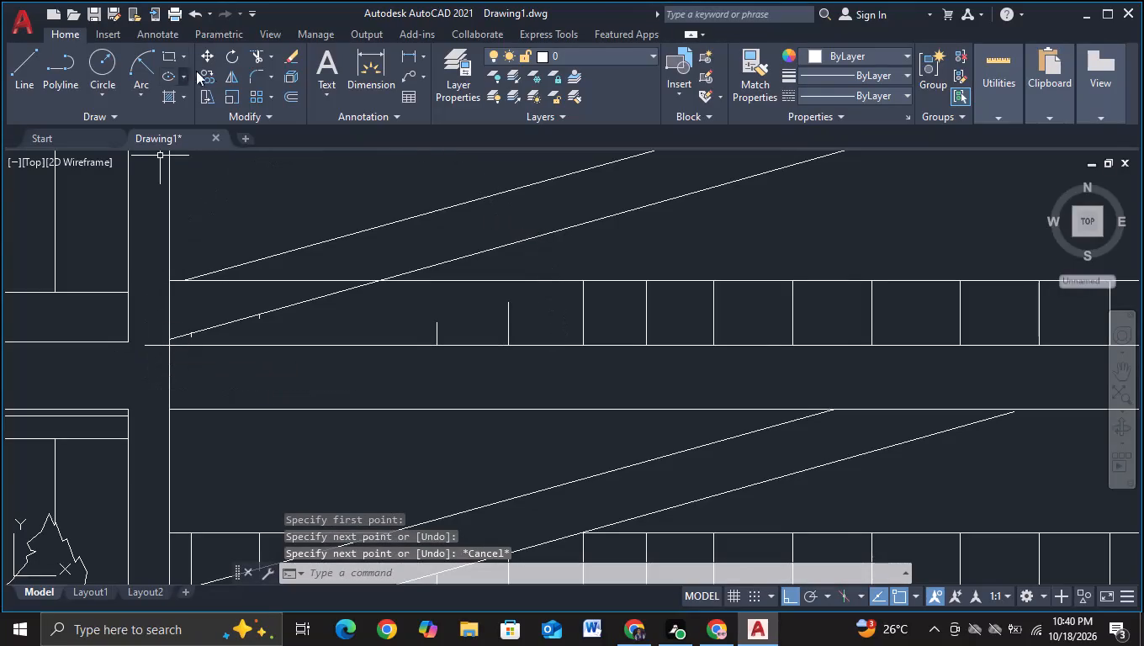
{"action": "left_click", "coordinate": [253, 56]}
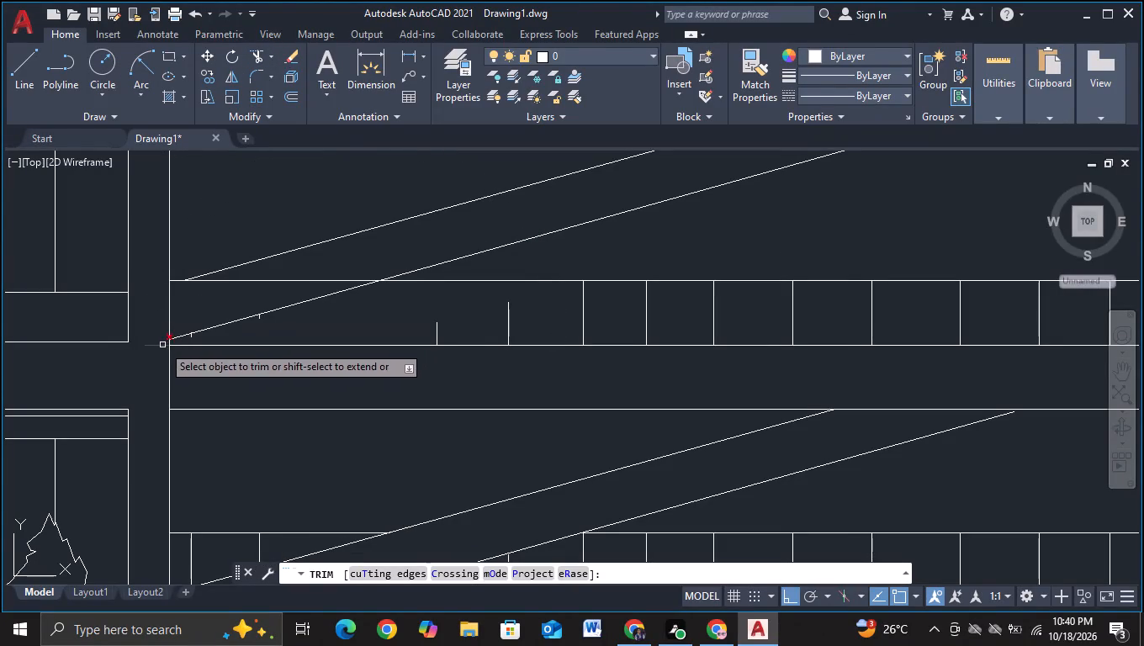
{"action": "left_click", "coordinate": [161, 345]}
{"action": "key", "text": "Escape"}
{"action": "key", "text": "e"}
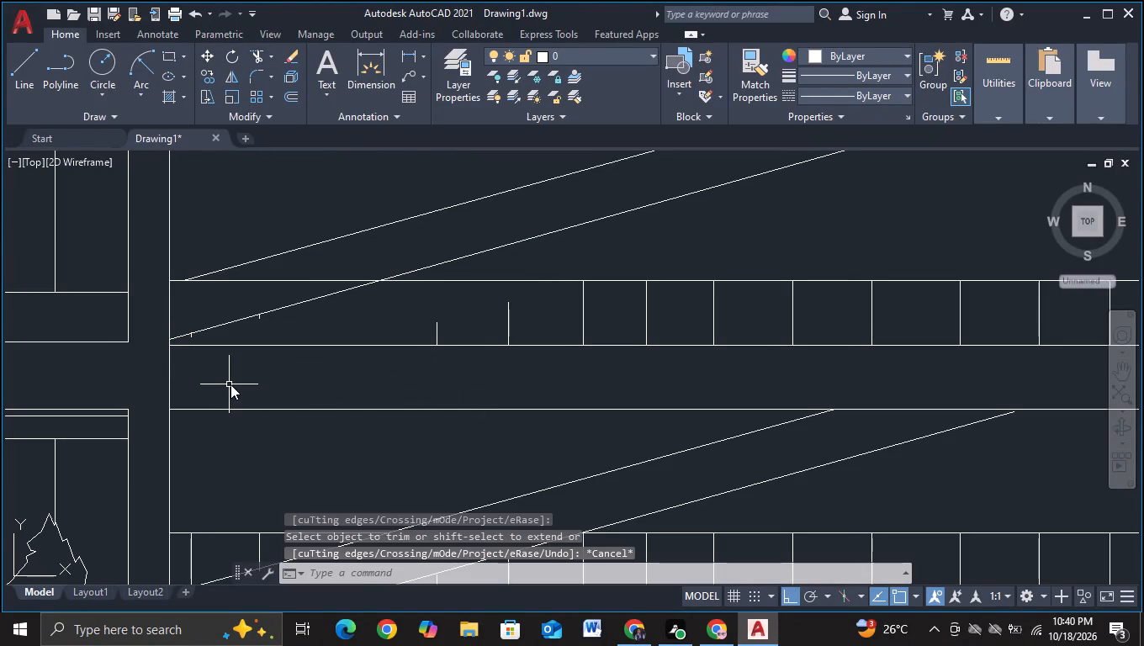
Extend the second-lowest flight's two cut-off baluster stubs down to the base line and its two short balusters up to the top rail.
{"action": "left_click", "coordinate": [309, 436]}
{"action": "left_click", "coordinate": [190, 338]}
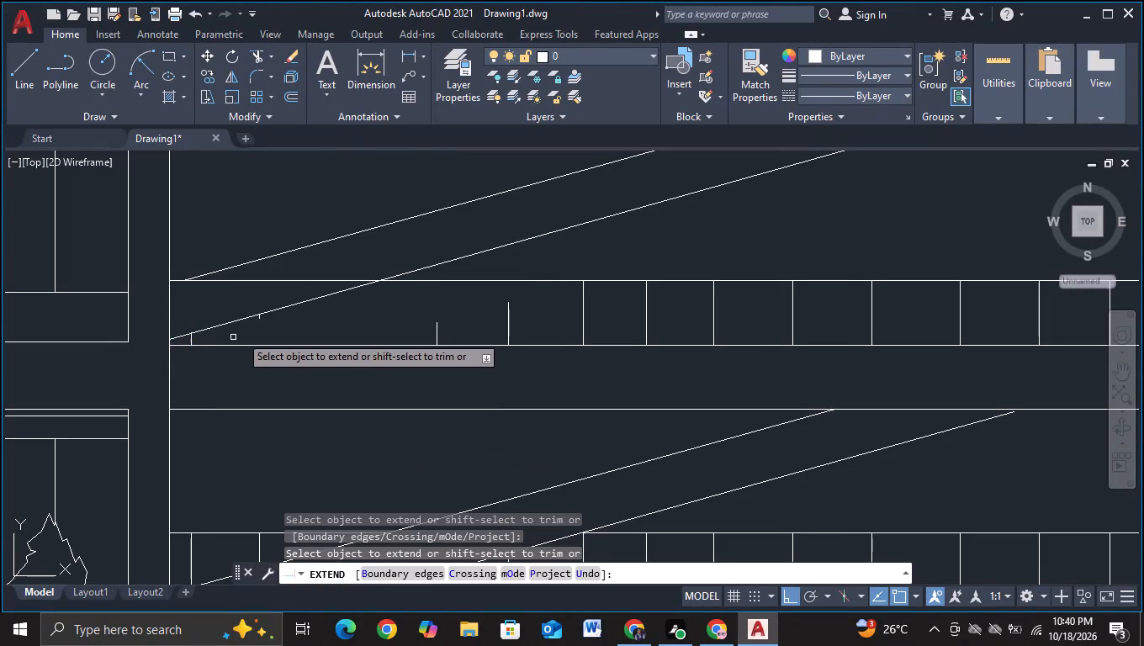
{"action": "left_click", "coordinate": [258, 320]}
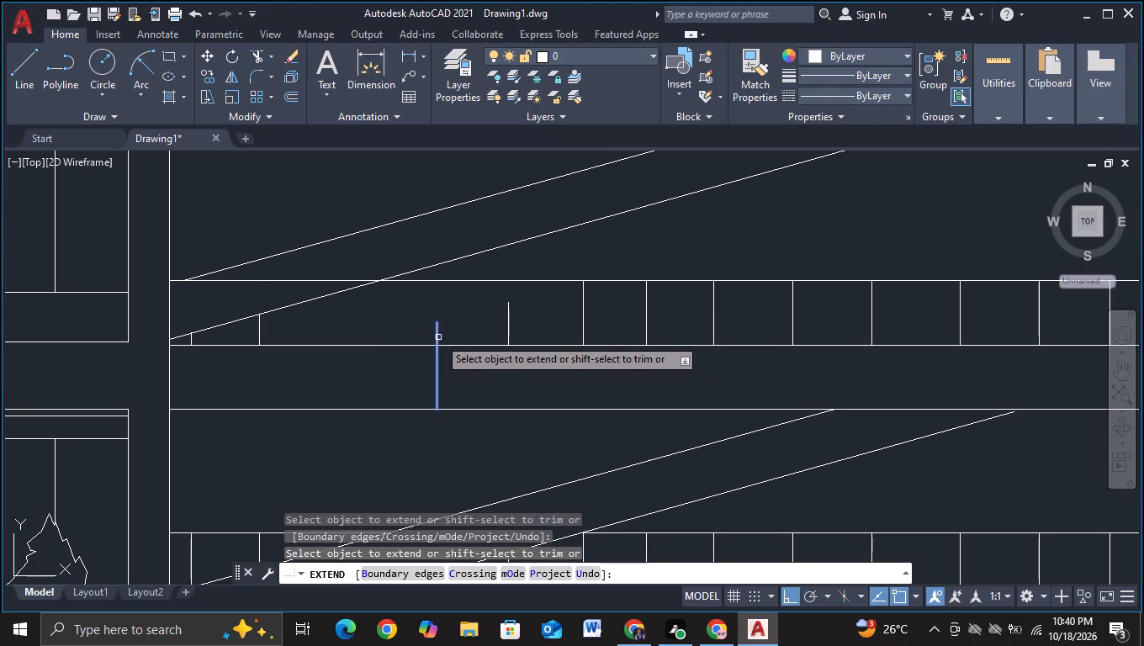
{"action": "left_click", "coordinate": [438, 337]}
{"action": "left_click", "coordinate": [510, 311]}
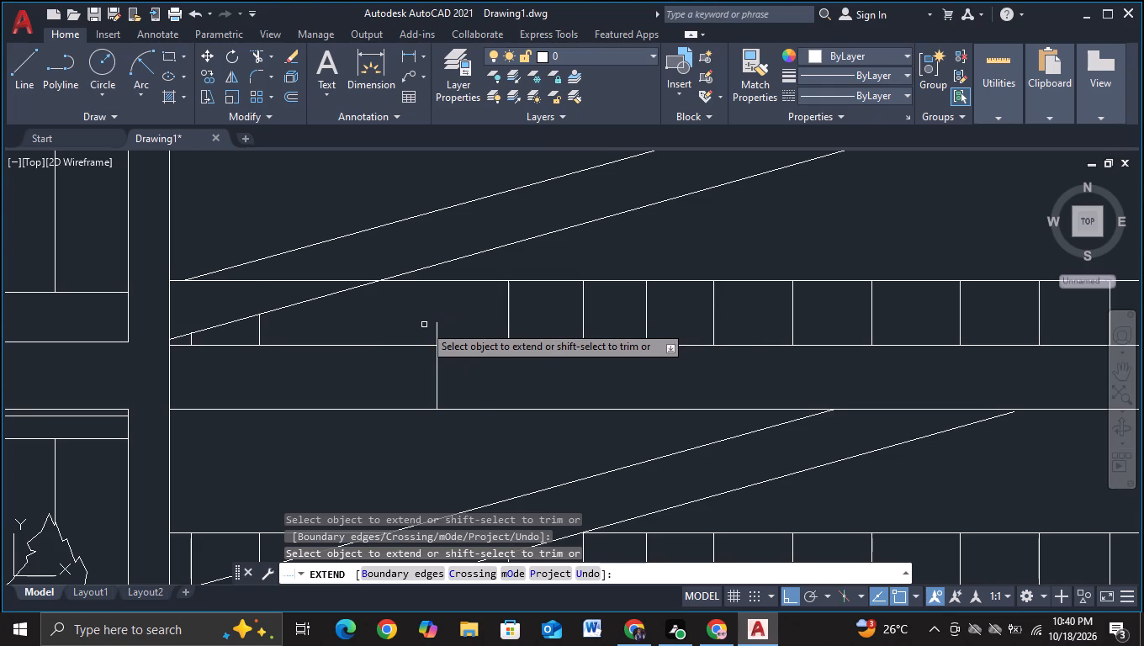
{"action": "left_click", "coordinate": [437, 321]}
{"action": "key", "text": "Escape"}
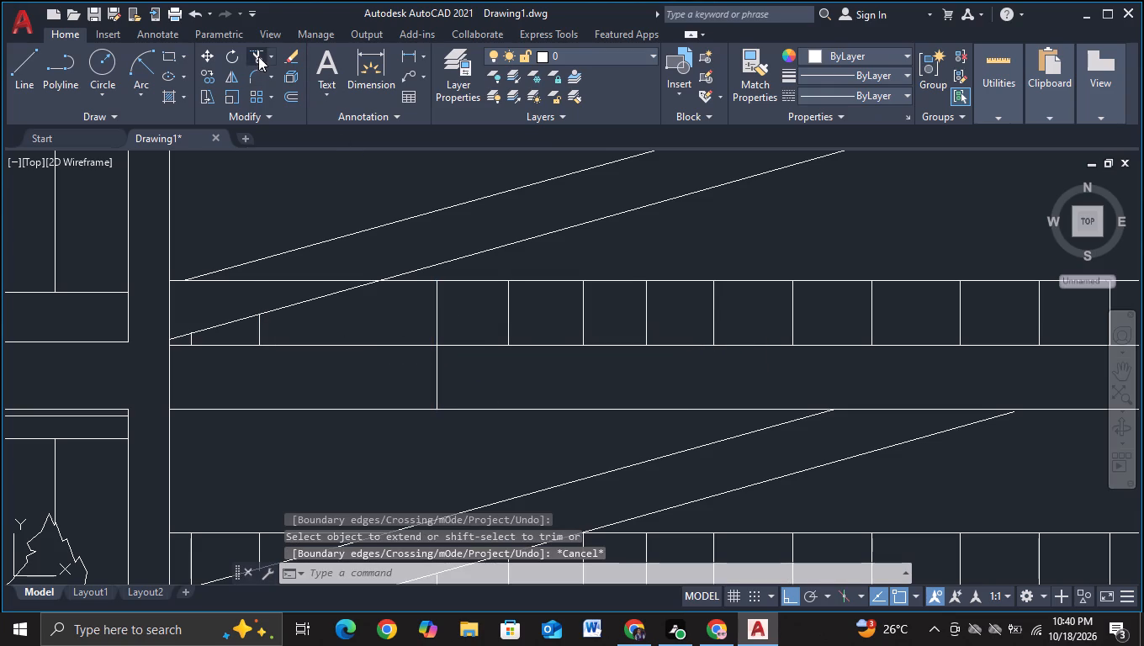
Trim the baluster portion that runs below the second-lowest flight's railing base line.
{"action": "left_click", "coordinate": [258, 56]}
{"action": "left_click_drag", "start_coordinate": [418, 379], "coordinate": [513, 372]}
{"action": "key", "text": "Escape"}
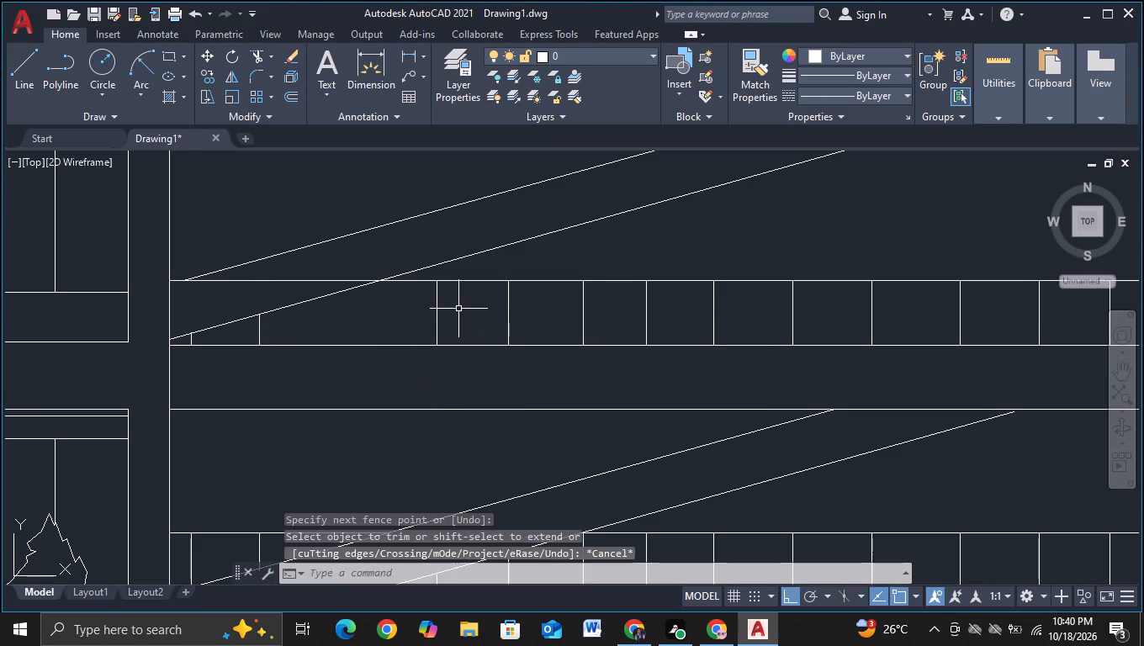
Copy the second-lowest flight's leftmost full-height baluster twice into the gap, placing the farther copy about 5.4 units away horizontally.
{"action": "left_click_drag", "start_coordinate": [445, 309], "coordinate": [405, 313]}
{"action": "left_click", "coordinate": [391, 310]}
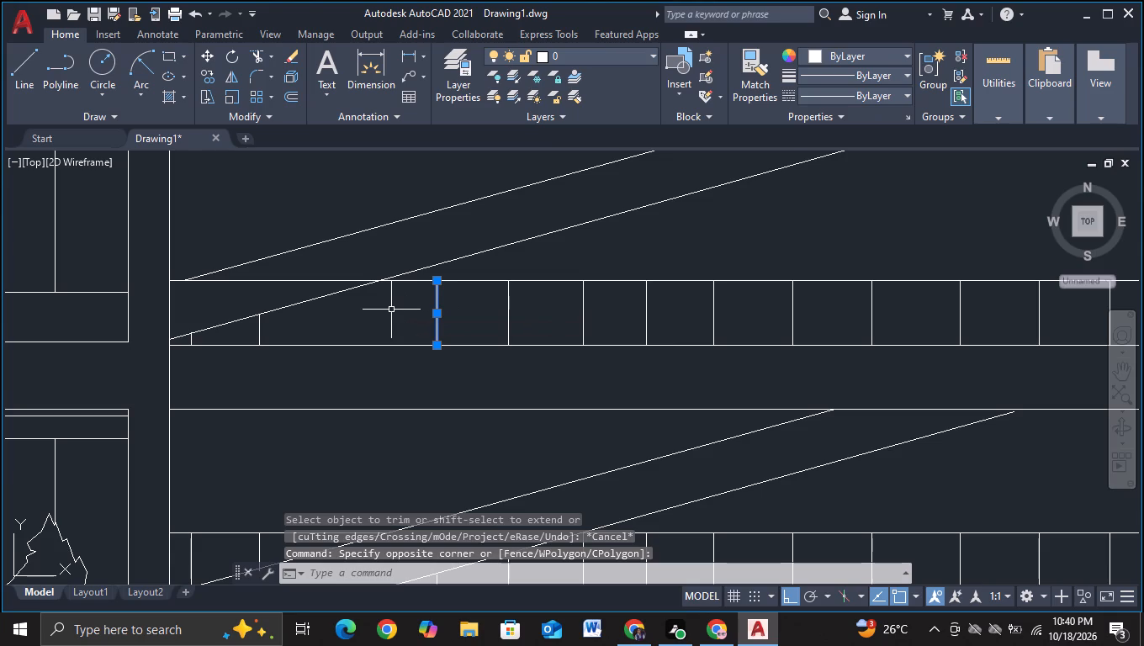
{"action": "key", "text": "c"}
{"action": "left_click", "coordinate": [480, 359]}
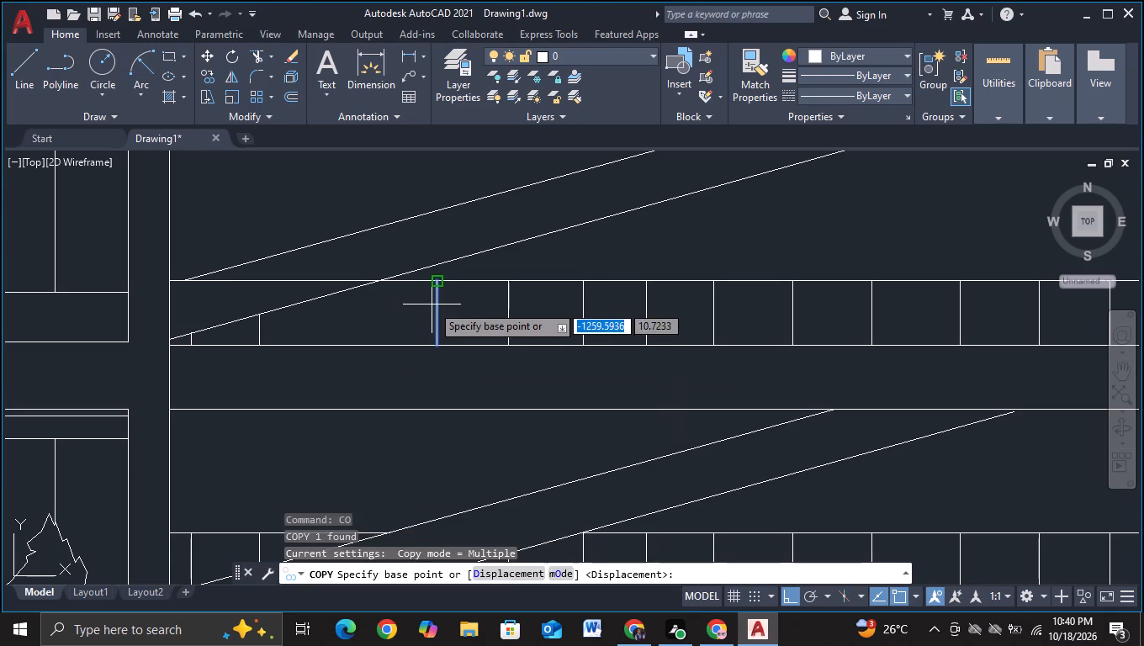
{"action": "left_click", "coordinate": [432, 304]}
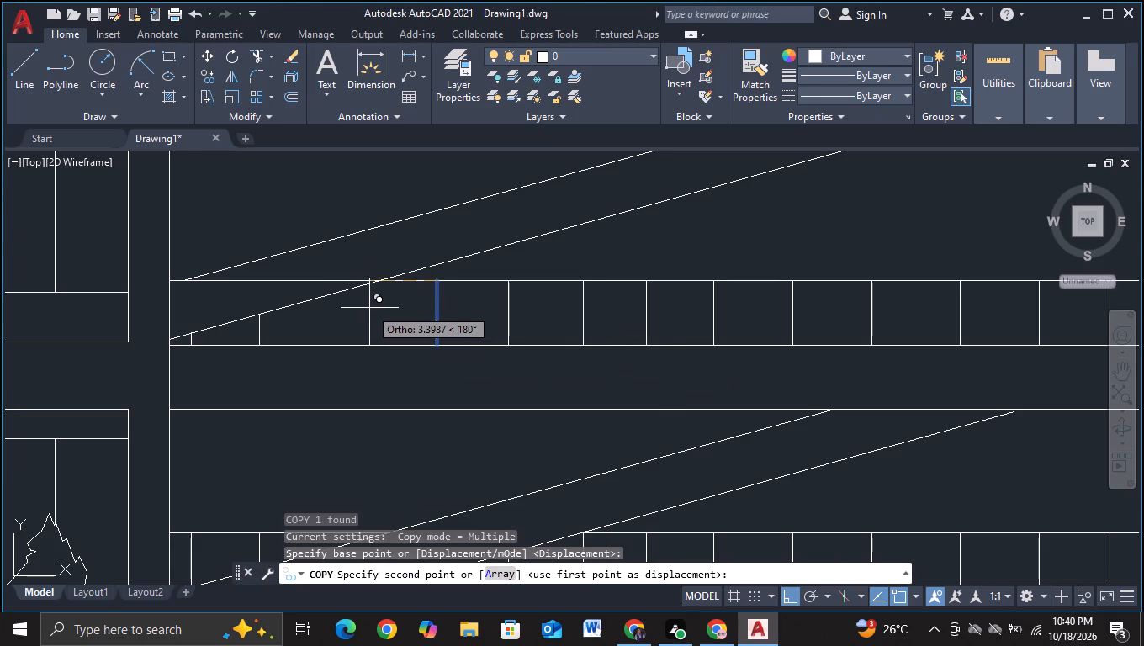
{"action": "left_click", "coordinate": [378, 308]}
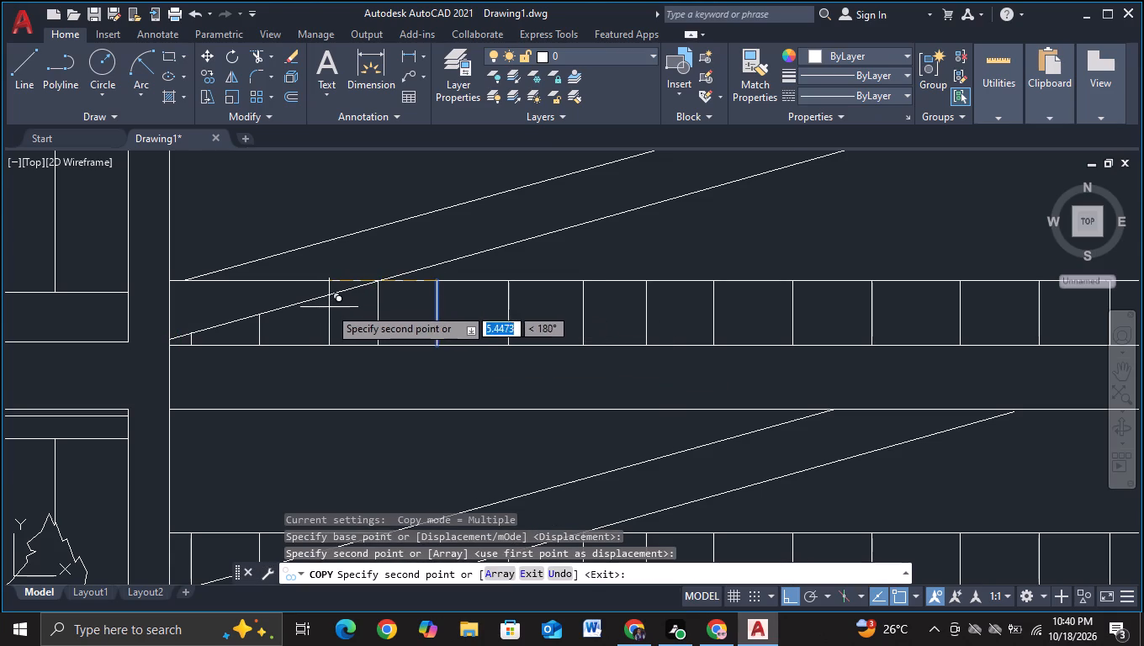
{"action": "left_click", "coordinate": [329, 307]}
{"action": "key", "text": "Escape"}
On the second-lowest flight, trim the copied baluster above the lower diagonal and the top rail between the two diagonals.
{"action": "left_click", "coordinate": [257, 56]}
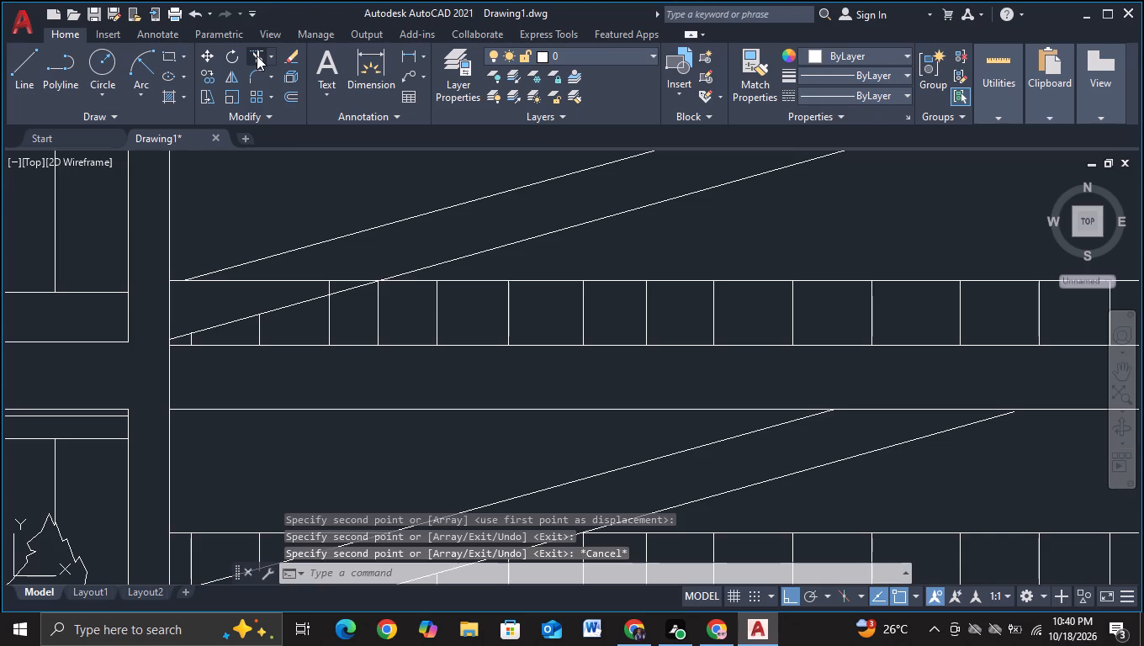
{"action": "scroll", "coordinate": [331, 267], "scroll_direction": "up", "scroll_amount": 2}
{"action": "left_click", "coordinate": [318, 315]}
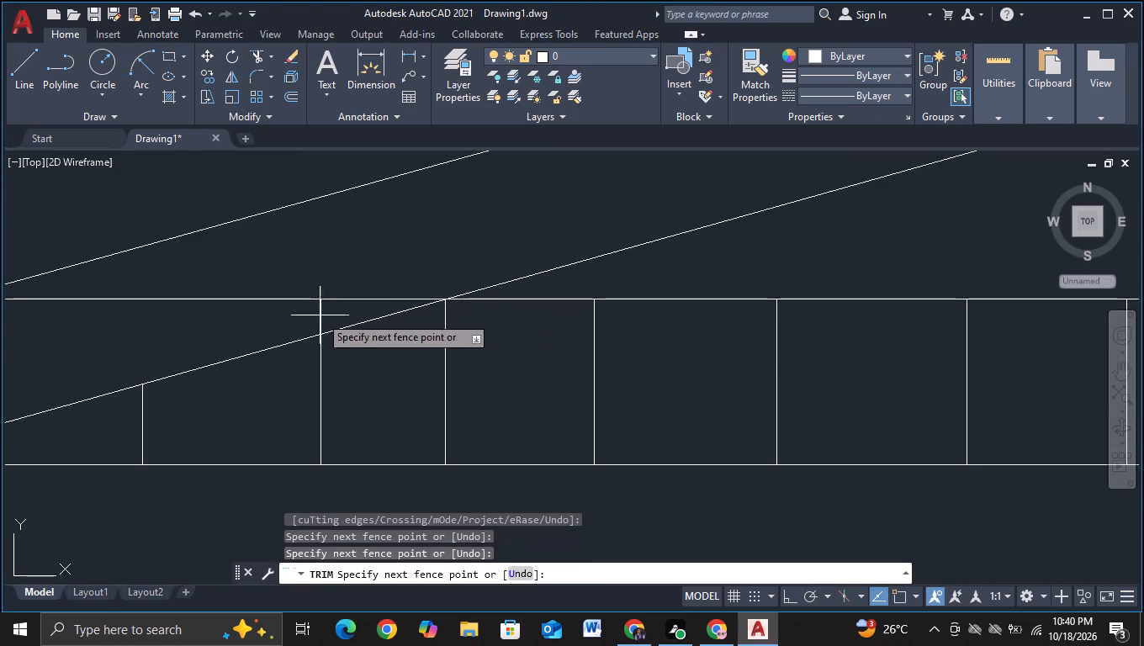
{"action": "left_click", "coordinate": [322, 315]}
{"action": "scroll", "coordinate": [479, 325], "scroll_direction": "down", "scroll_amount": 1}
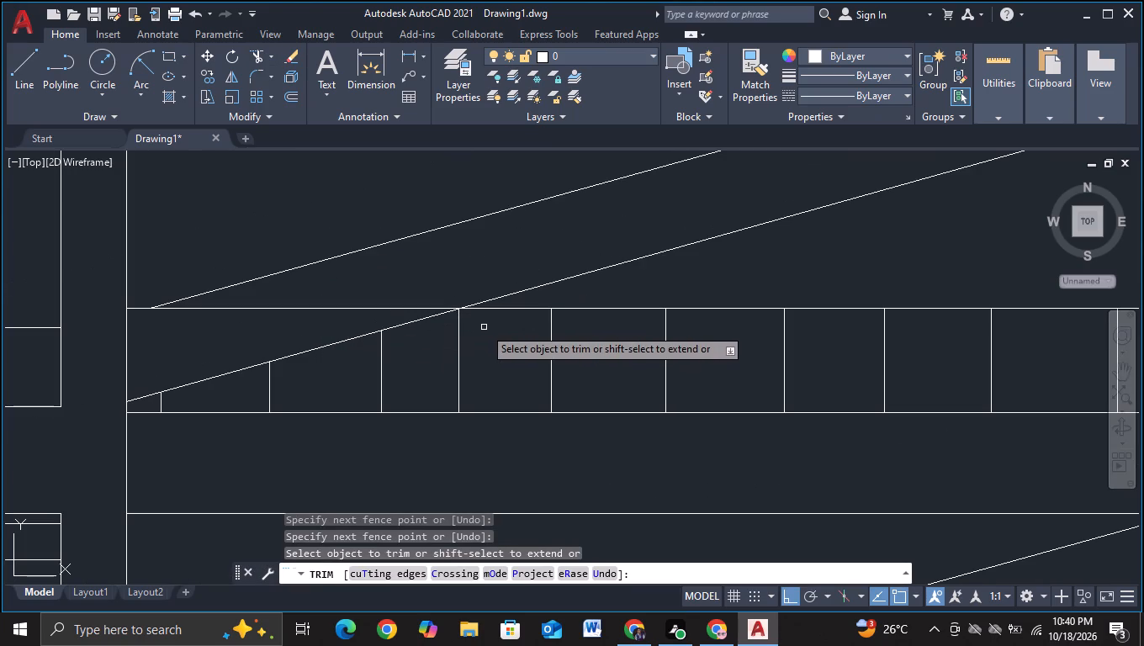
{"action": "scroll", "coordinate": [495, 321], "scroll_direction": "down", "scroll_amount": 2}
{"action": "left_click_drag", "start_coordinate": [449, 305], "coordinate": [403, 320]}
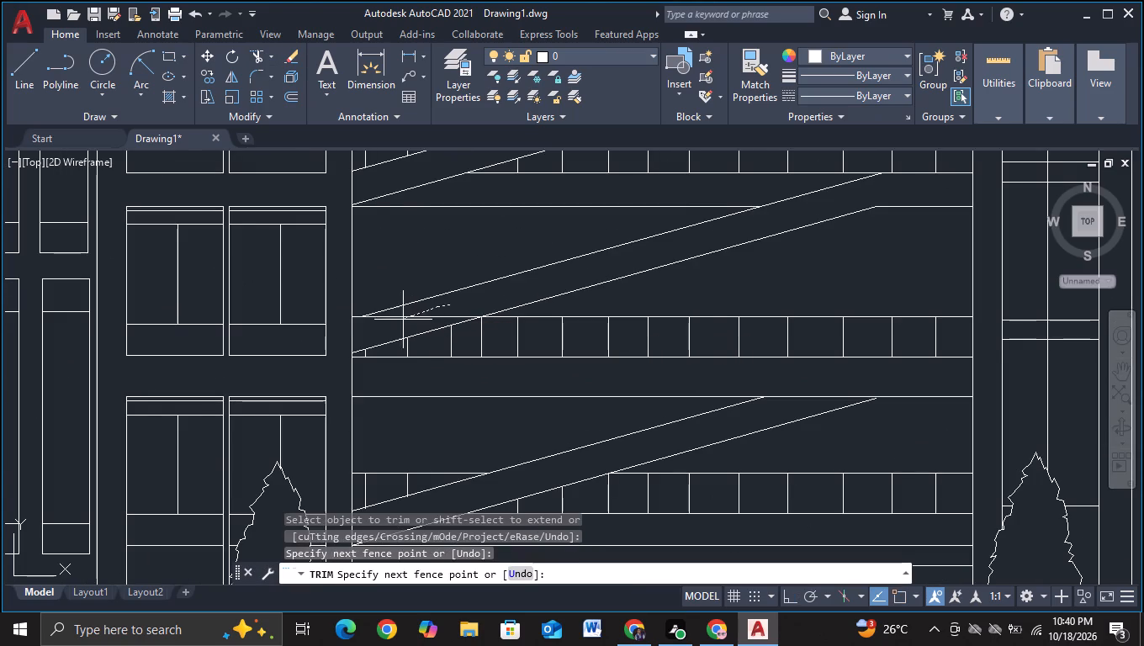
{"action": "left_click_drag", "start_coordinate": [403, 320], "coordinate": [380, 328]}
On the next flight up, trim the small overhang where the top rail and baluster meet the lower diagonal.
{"action": "scroll", "coordinate": [414, 326], "scroll_direction": "down", "scroll_amount": 2}
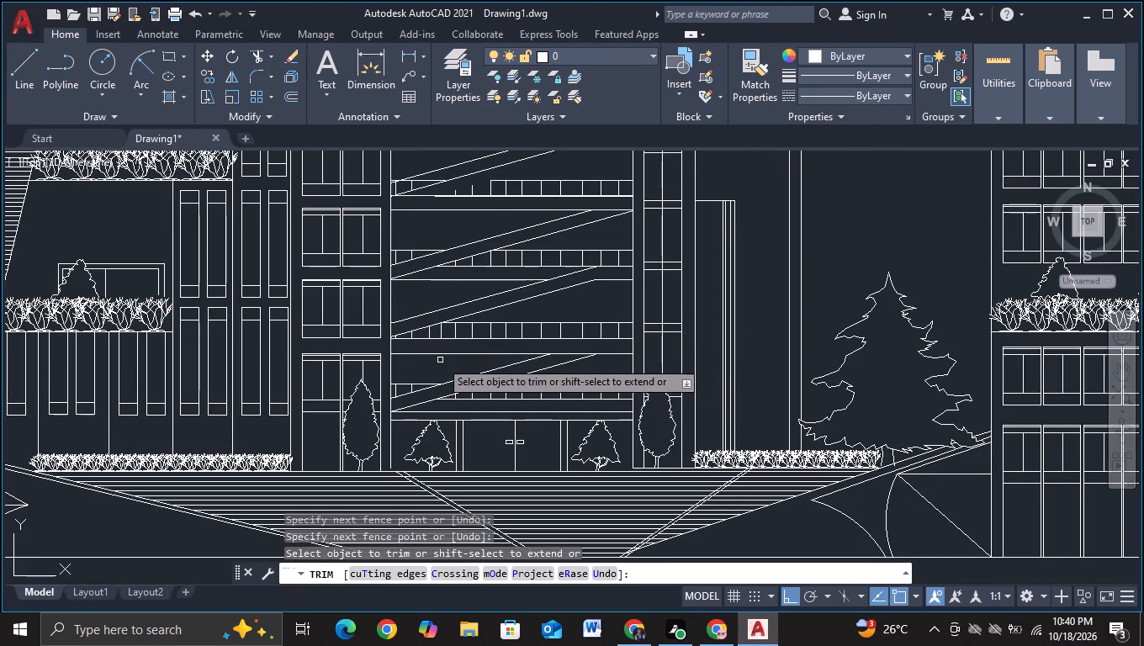
{"action": "scroll", "coordinate": [440, 336], "scroll_direction": "up", "scroll_amount": 2}
{"action": "middle_click_drag", "start_coordinate": [421, 240], "coordinate": [351, 394]}
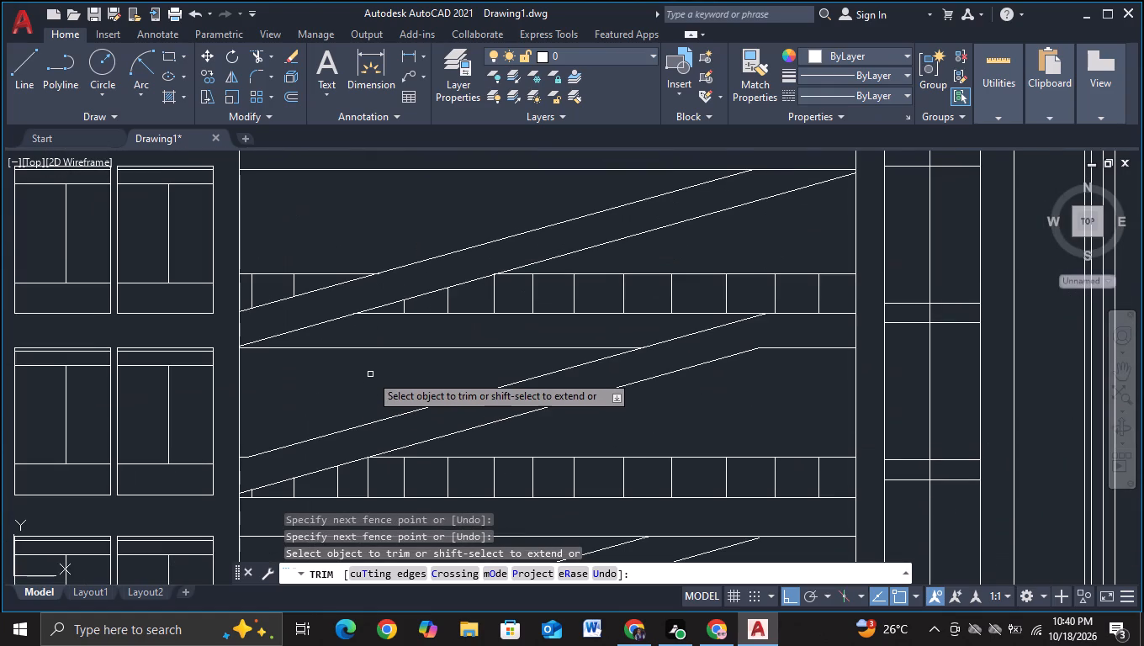
{"action": "scroll", "coordinate": [361, 338], "scroll_direction": "up", "scroll_amount": 1}
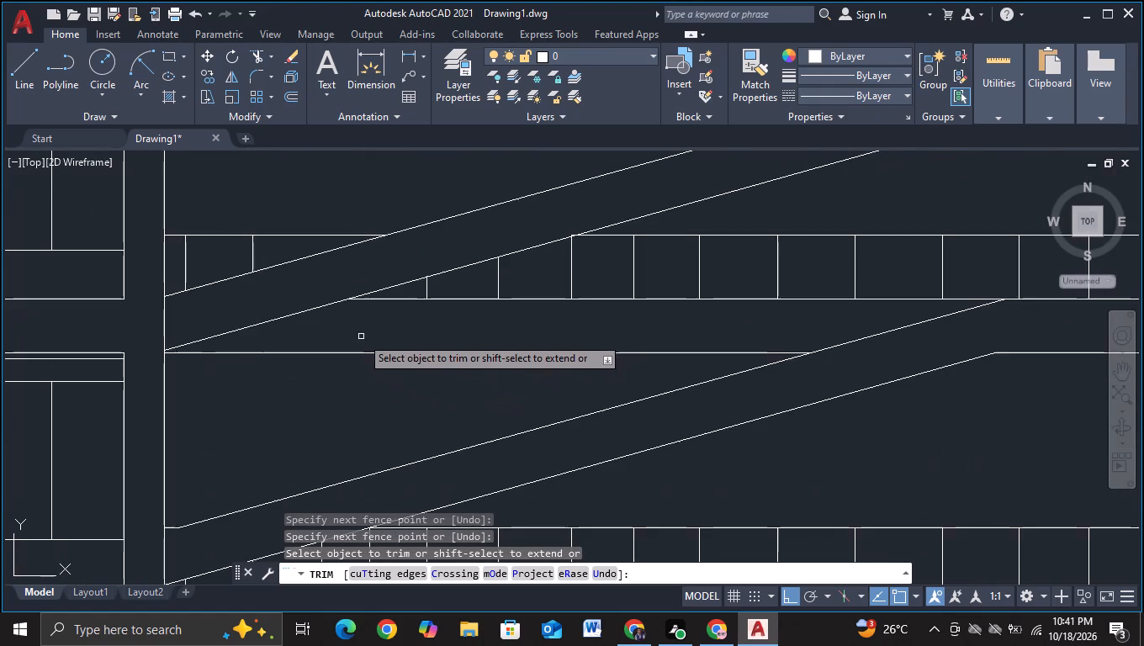
{"action": "scroll", "coordinate": [337, 297], "scroll_direction": "up", "scroll_amount": 2}
{"action": "scroll", "coordinate": [382, 332], "scroll_direction": "down", "scroll_amount": 1}
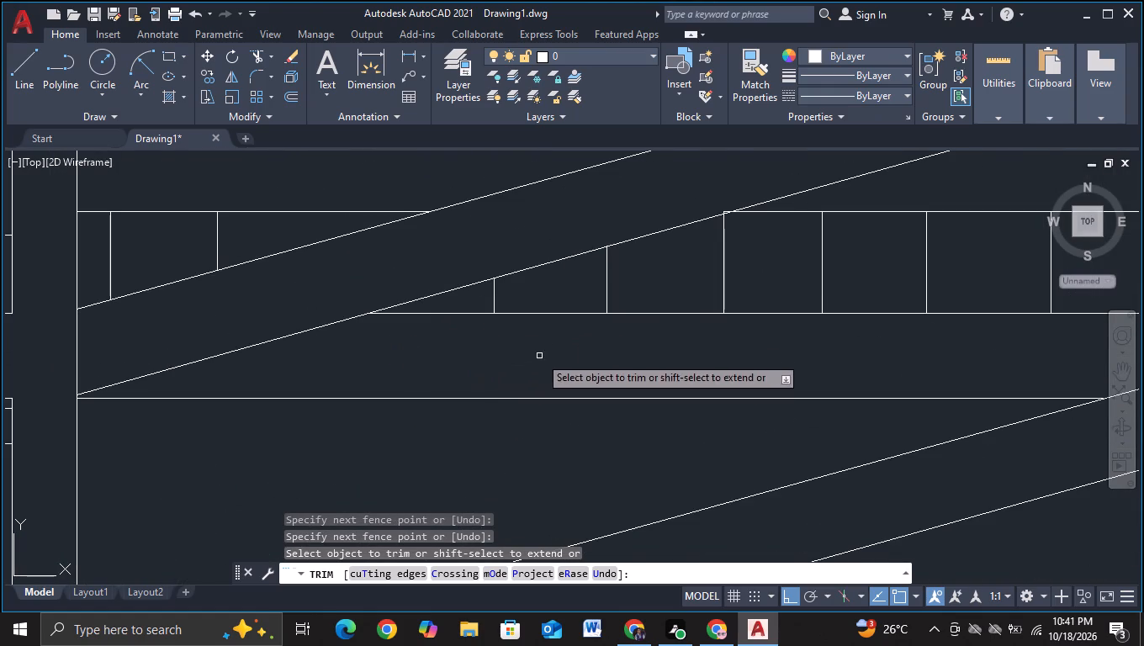
{"action": "scroll", "coordinate": [718, 214], "scroll_direction": "up", "scroll_amount": 1}
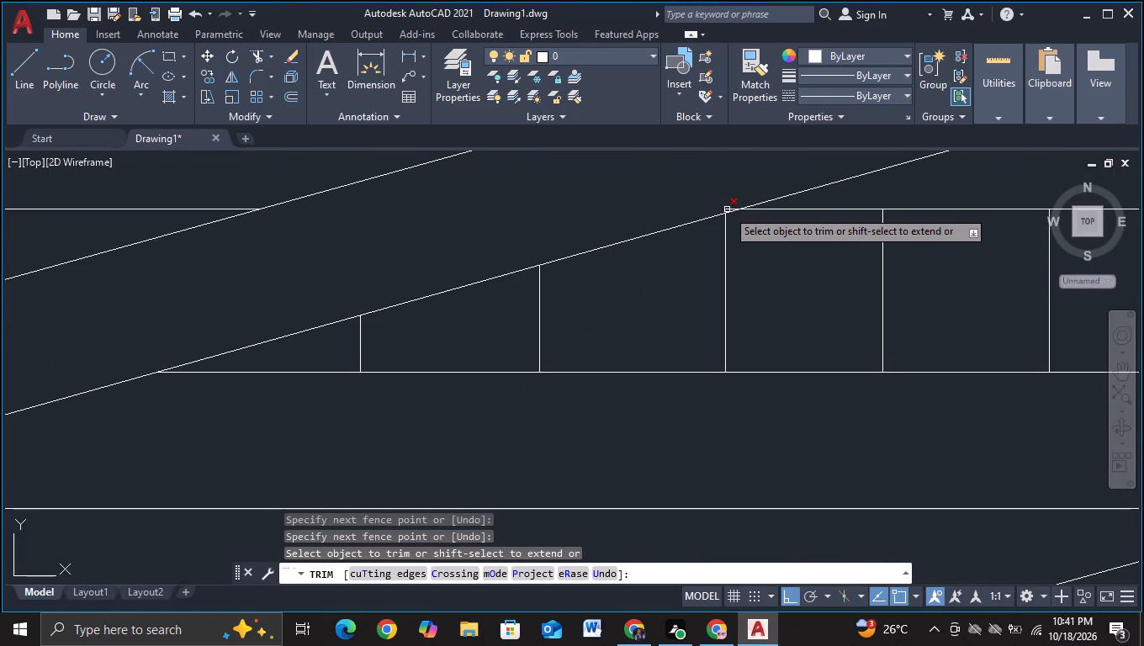
{"action": "left_click", "coordinate": [727, 209]}
{"action": "left_click", "coordinate": [733, 209]}
{"action": "scroll", "coordinate": [596, 234], "scroll_direction": "down", "scroll_amount": 2}
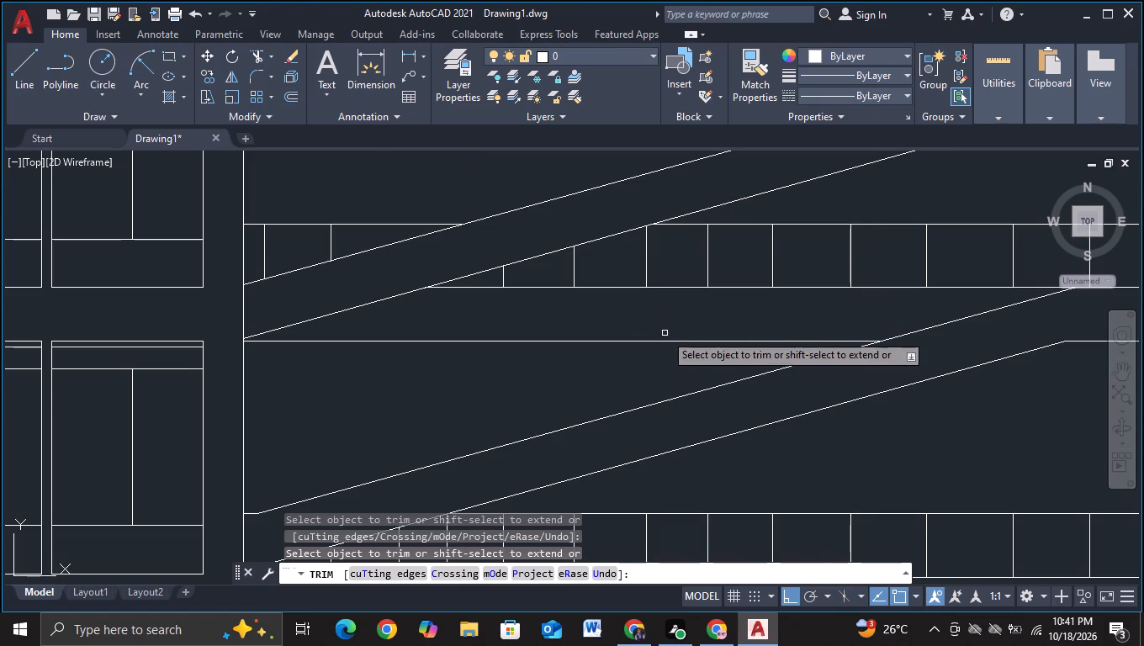
On the following flight up, trim the first two balusters and the loose top rail segment beyond the upper diagonal.
{"action": "scroll", "coordinate": [665, 333], "scroll_direction": "down", "scroll_amount": 2}
{"action": "middle_click_drag", "start_coordinate": [583, 253], "coordinate": [545, 341]}
{"action": "scroll", "coordinate": [525, 334], "scroll_direction": "up", "scroll_amount": 1}
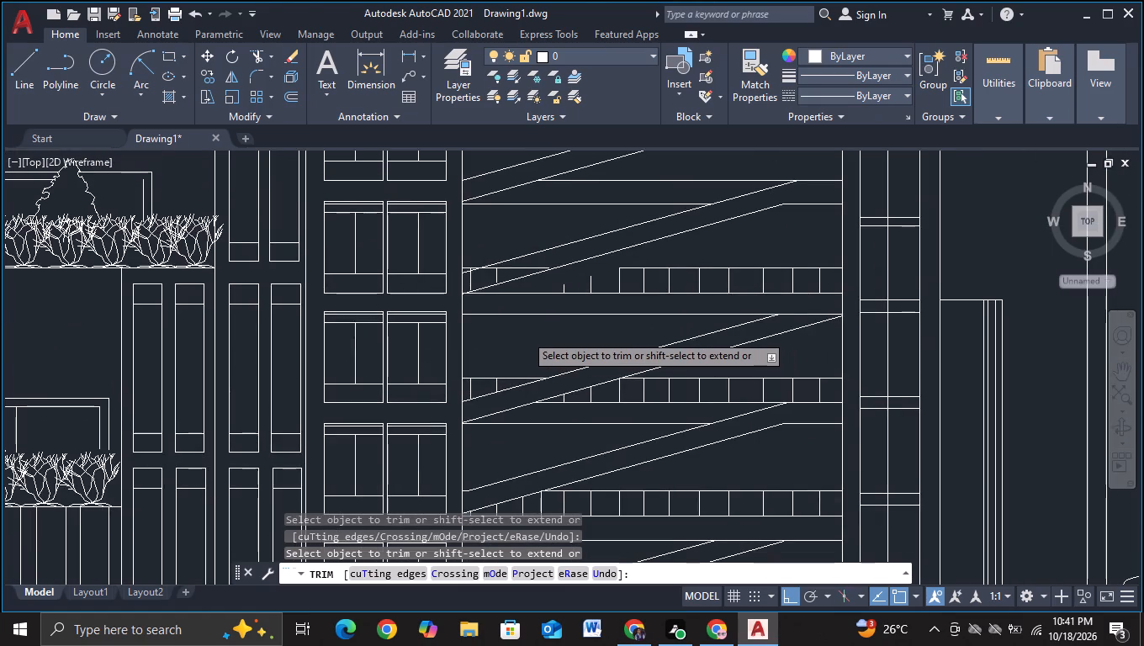
{"action": "scroll", "coordinate": [479, 282], "scroll_direction": "up", "scroll_amount": 1}
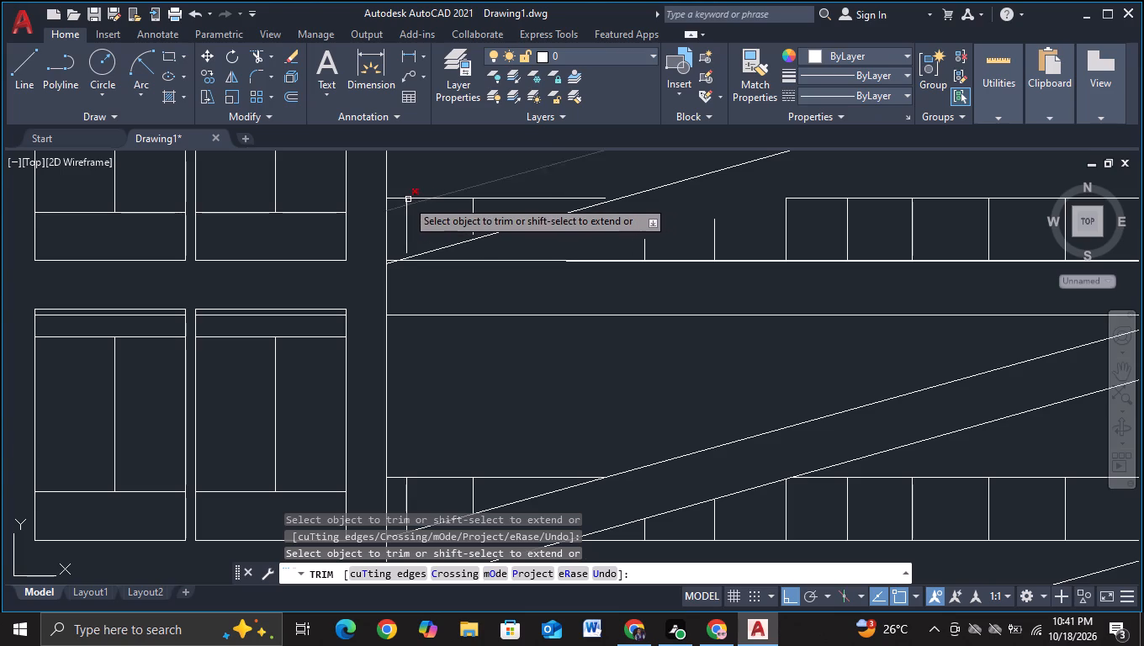
{"action": "scroll", "coordinate": [434, 200], "scroll_direction": "up", "scroll_amount": 2}
{"action": "left_click_drag", "start_coordinate": [342, 268], "coordinate": [349, 267]}
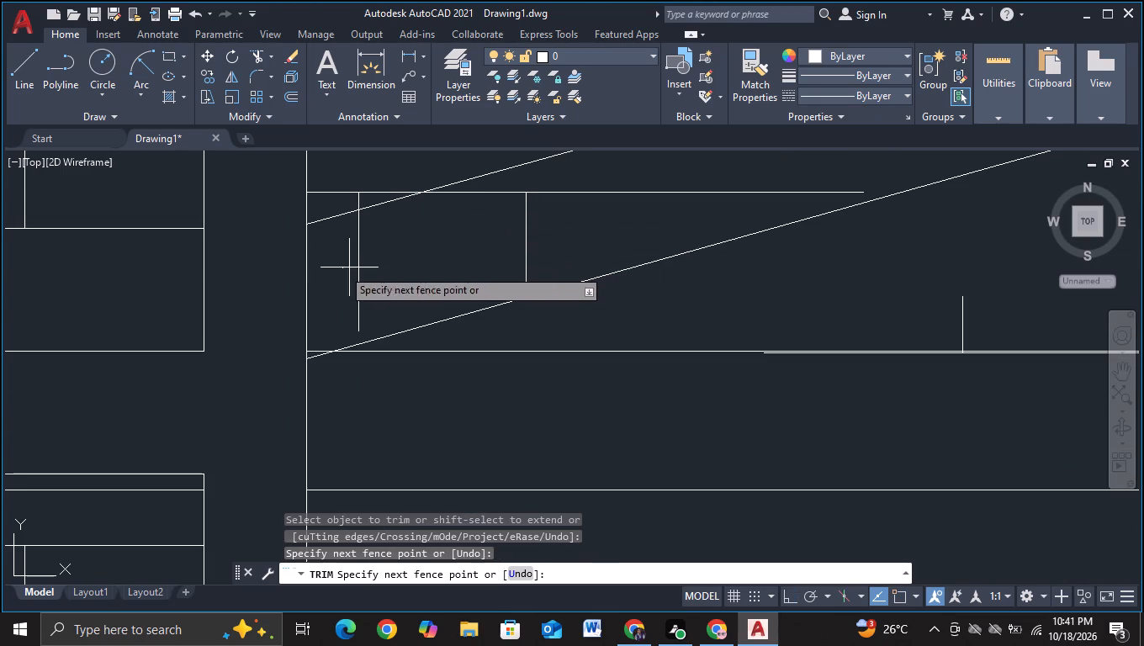
{"action": "left_click_drag", "start_coordinate": [349, 267], "coordinate": [564, 243]}
{"action": "left_click_drag", "start_coordinate": [603, 166], "coordinate": [465, 253]}
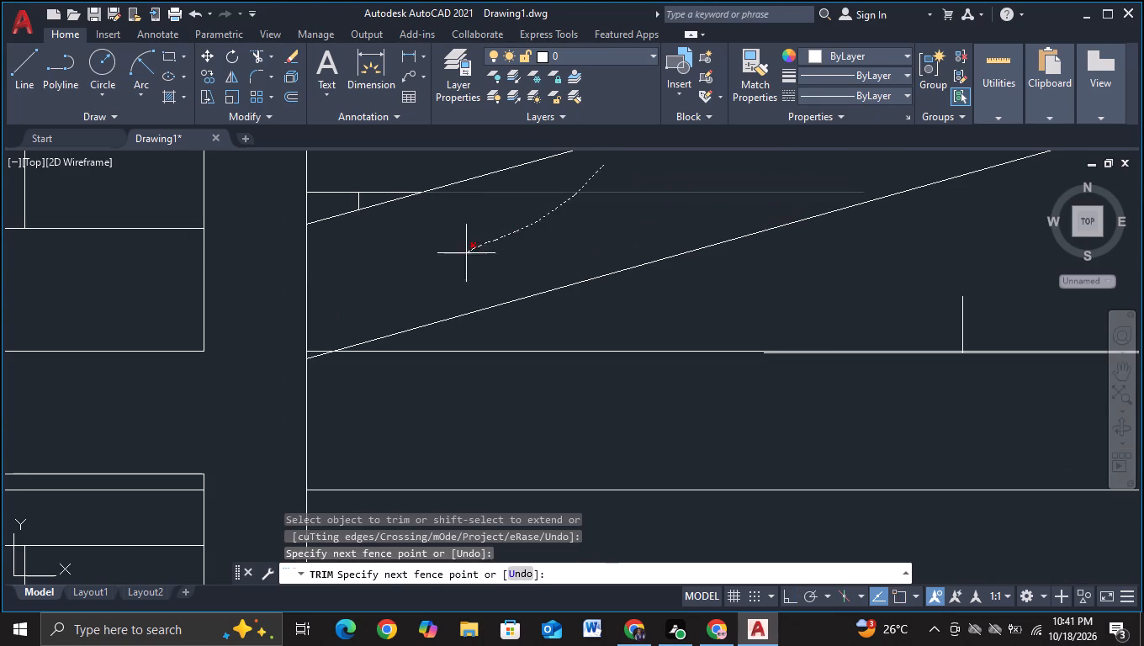
{"action": "scroll", "coordinate": [546, 258], "scroll_direction": "down", "scroll_amount": 2}
{"action": "middle_click_drag", "start_coordinate": [578, 349], "coordinate": [347, 347]}
{"action": "key", "text": "Escape"}
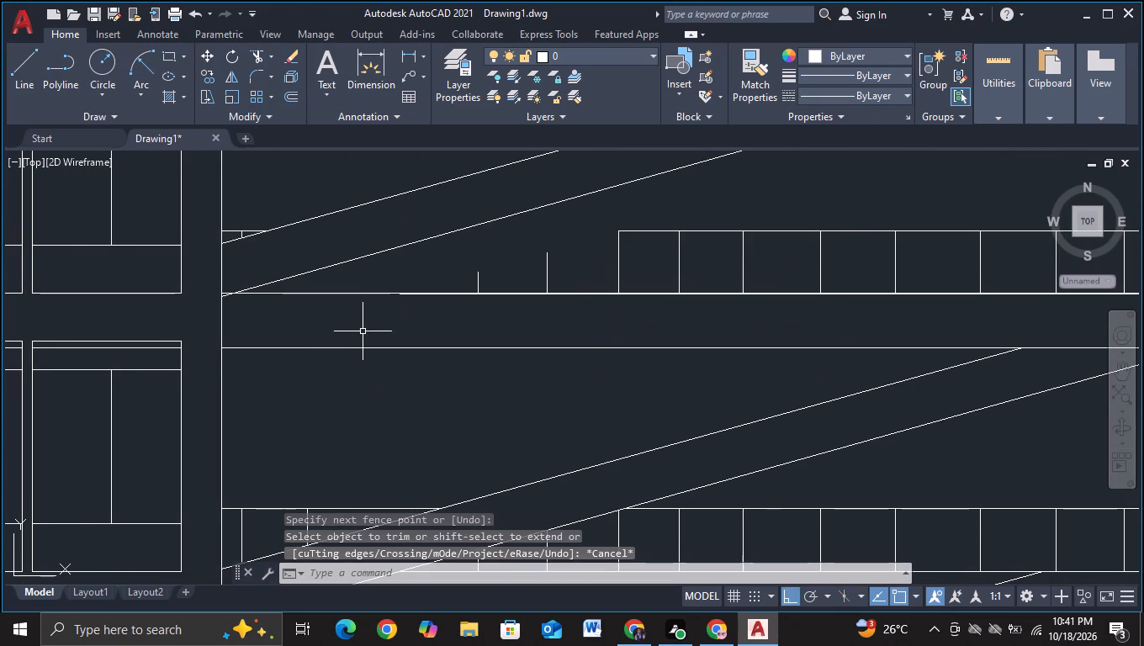
Erase the lower of the two nearly coincident horizontal lines at the base of this flight's balusters.
{"action": "scroll", "coordinate": [448, 325], "scroll_direction": "up", "scroll_amount": 3}
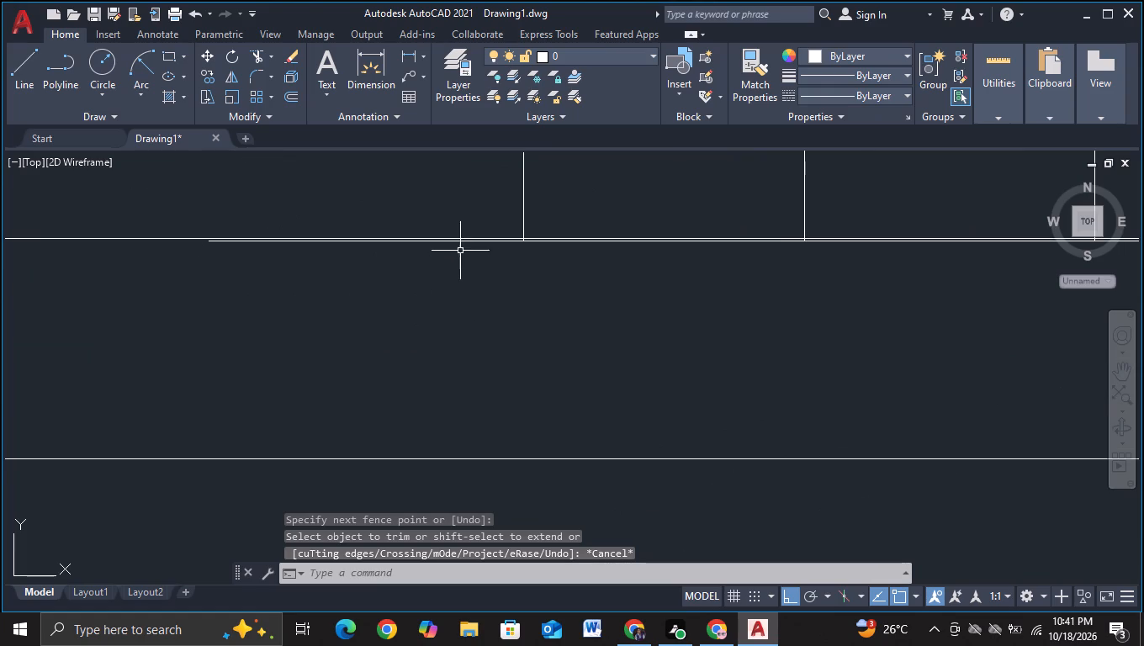
{"action": "left_click", "coordinate": [464, 241]}
{"action": "key", "text": "Delete"}
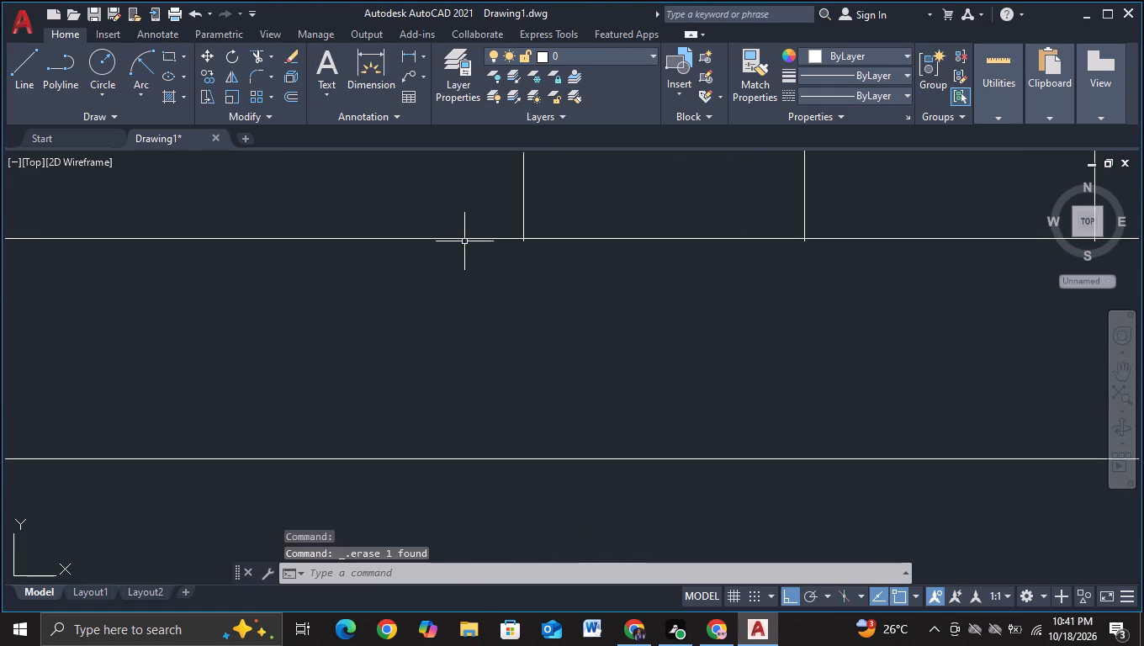
Extend this flight's top rail to the lower diagonal and its two short balusters up to the top rail.
{"action": "scroll", "coordinate": [464, 241], "scroll_direction": "down", "scroll_amount": 3}
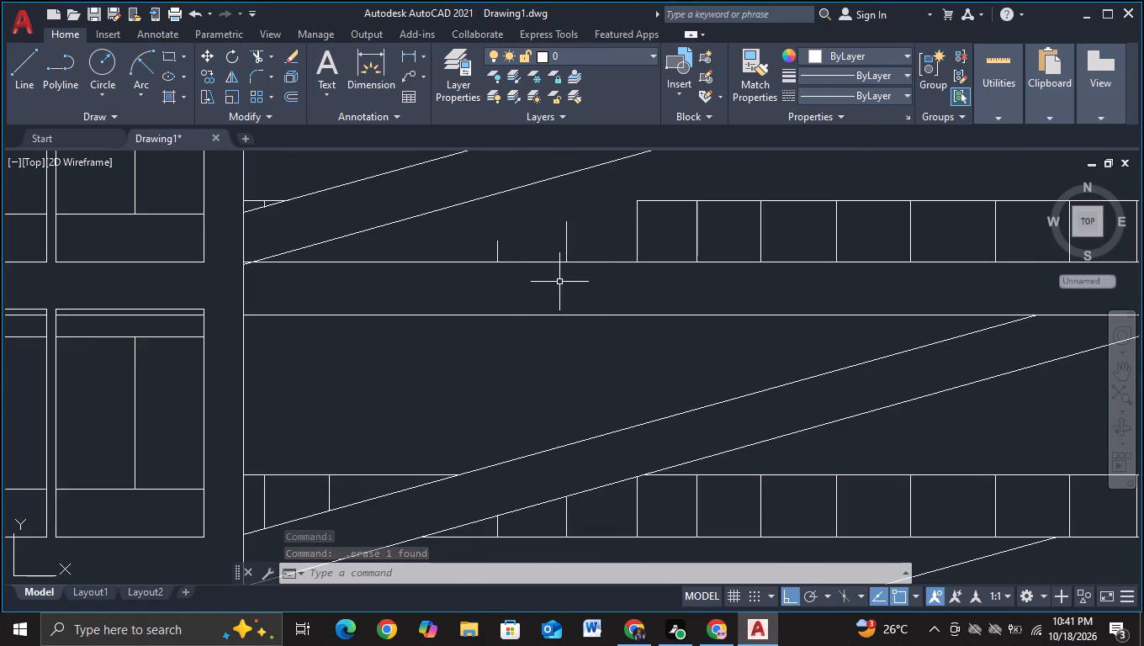
{"action": "key", "text": "Escape"}
{"action": "key", "text": "e"}
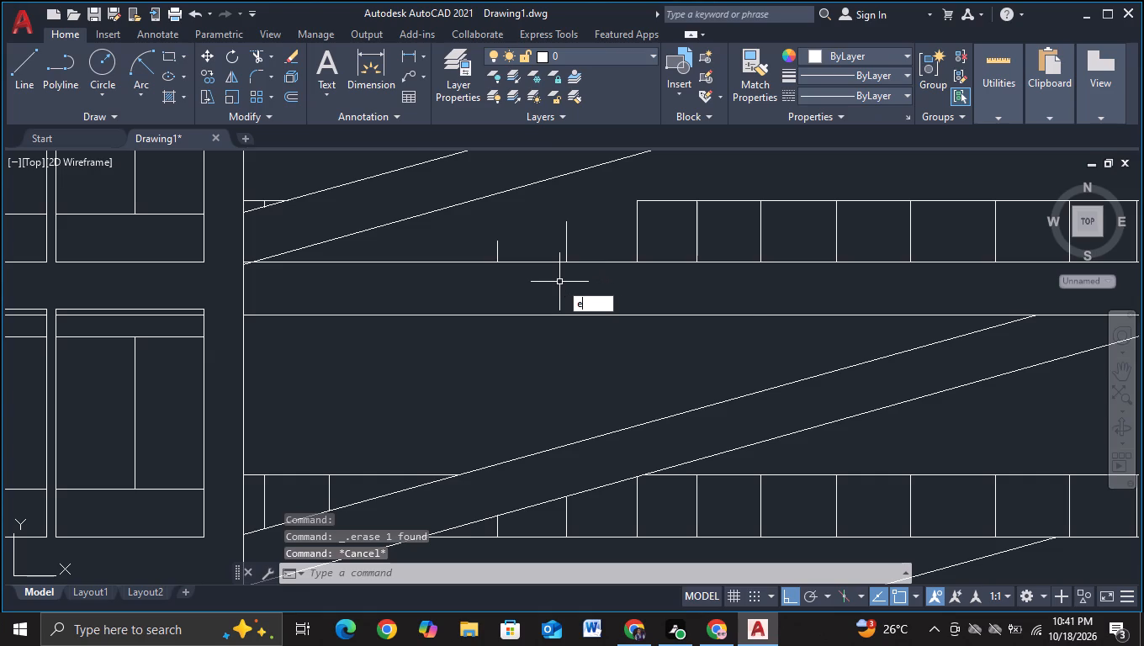
{"action": "left_click", "coordinate": [612, 336]}
{"action": "left_click", "coordinate": [642, 203]}
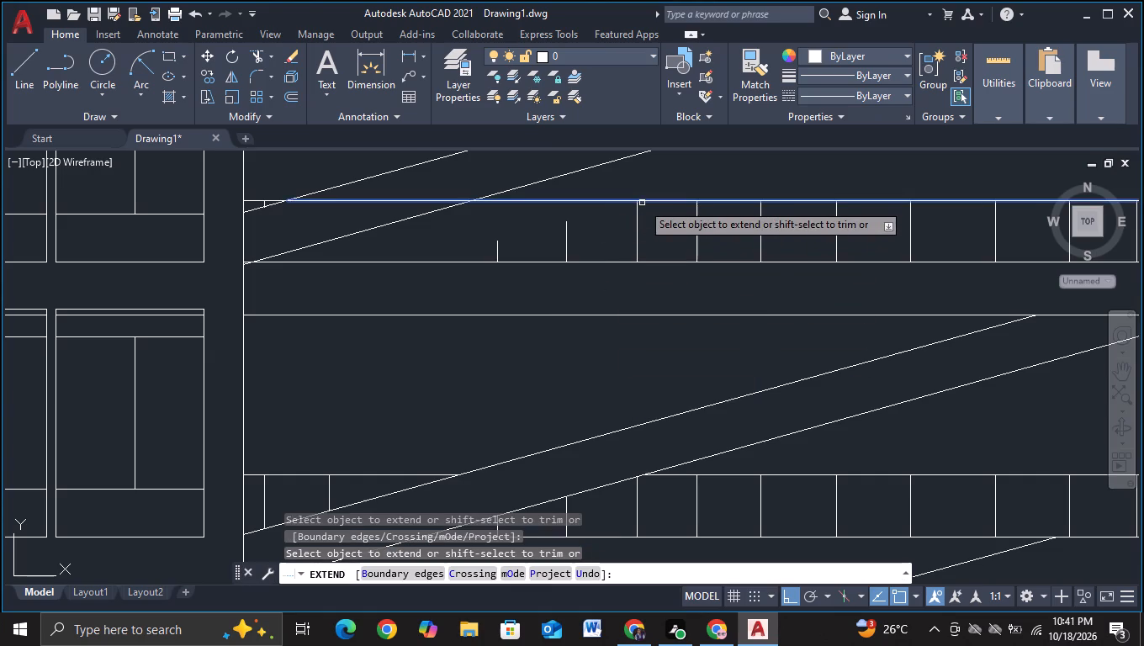
{"action": "left_click", "coordinate": [564, 226]}
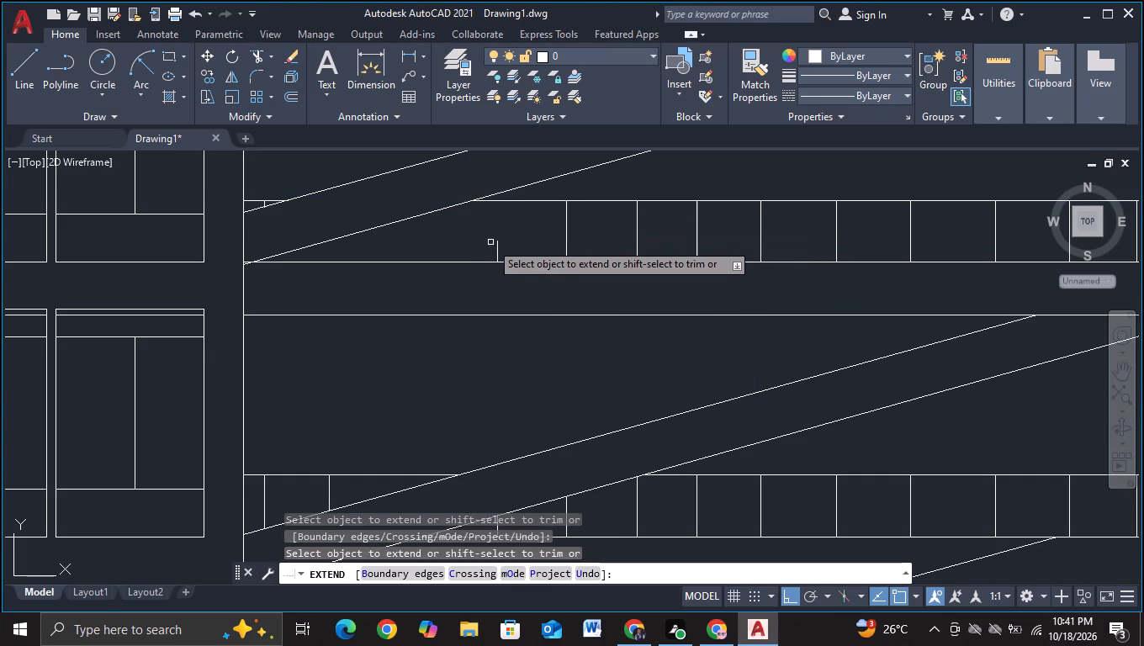
{"action": "left_click", "coordinate": [500, 243]}
{"action": "scroll", "coordinate": [585, 294], "scroll_direction": "down", "scroll_amount": 2}
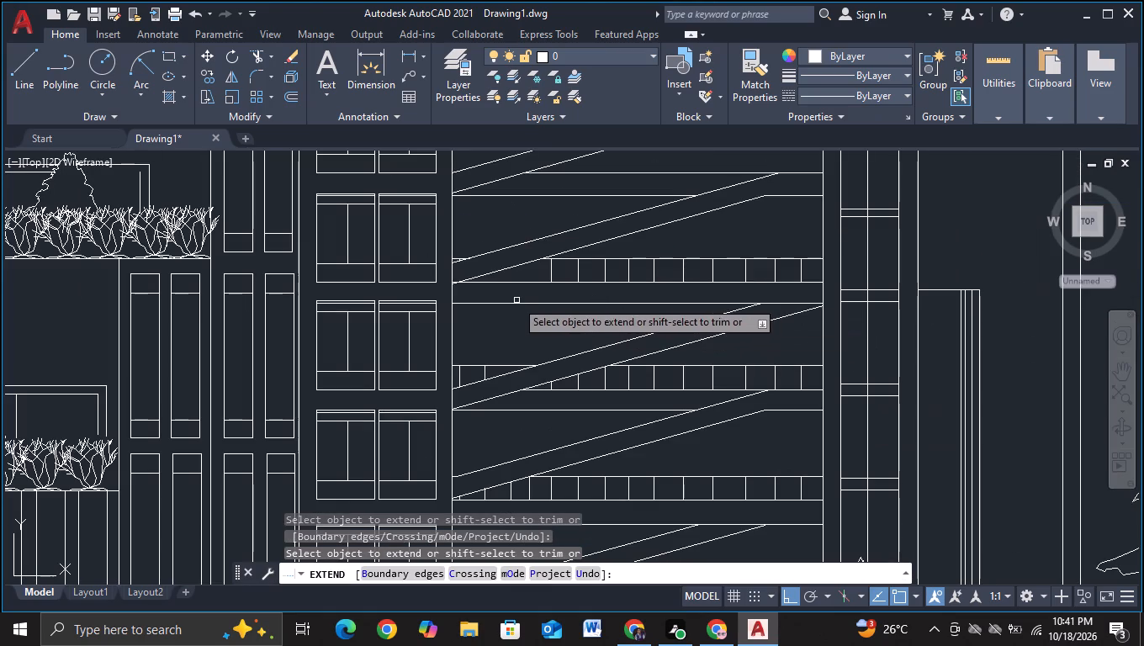
{"action": "key", "text": "Escape"}
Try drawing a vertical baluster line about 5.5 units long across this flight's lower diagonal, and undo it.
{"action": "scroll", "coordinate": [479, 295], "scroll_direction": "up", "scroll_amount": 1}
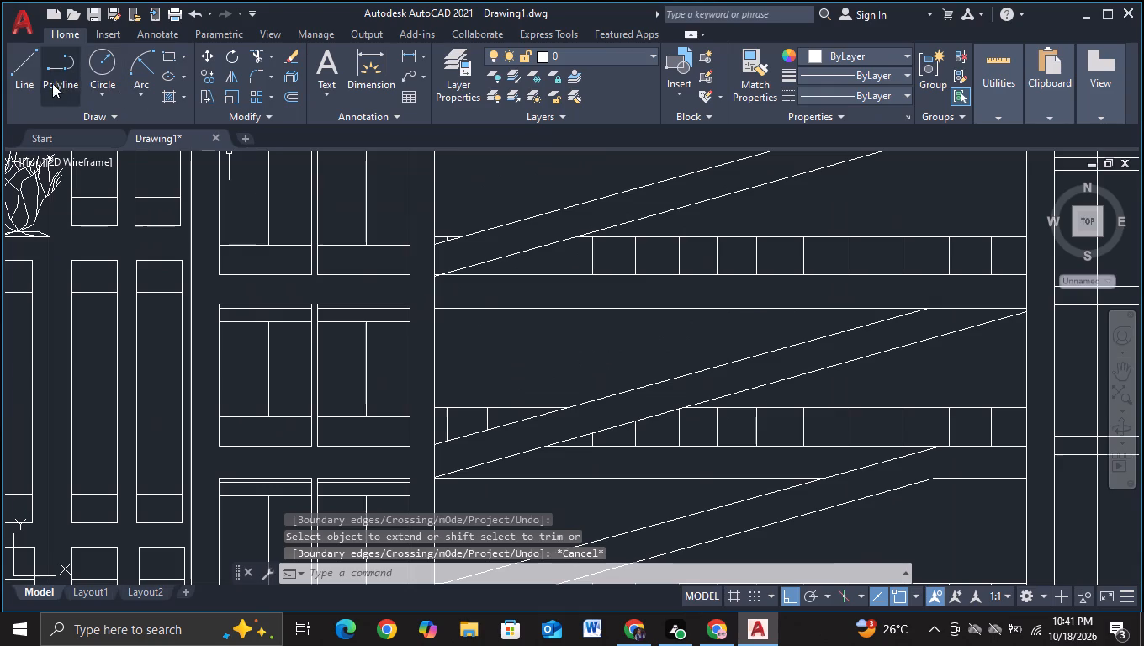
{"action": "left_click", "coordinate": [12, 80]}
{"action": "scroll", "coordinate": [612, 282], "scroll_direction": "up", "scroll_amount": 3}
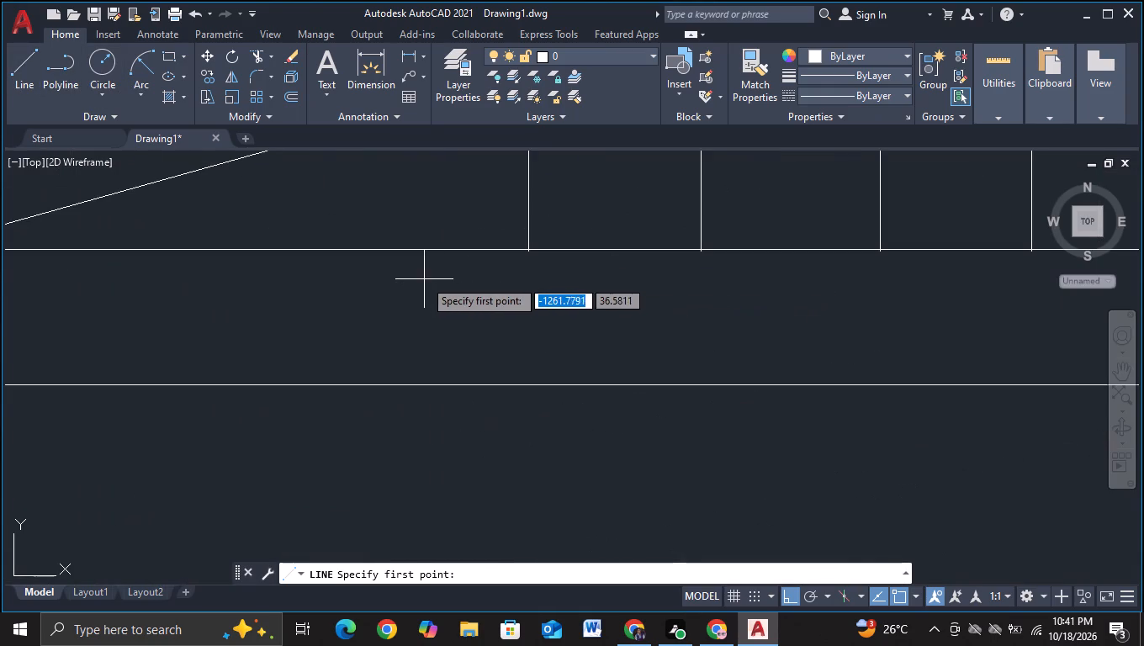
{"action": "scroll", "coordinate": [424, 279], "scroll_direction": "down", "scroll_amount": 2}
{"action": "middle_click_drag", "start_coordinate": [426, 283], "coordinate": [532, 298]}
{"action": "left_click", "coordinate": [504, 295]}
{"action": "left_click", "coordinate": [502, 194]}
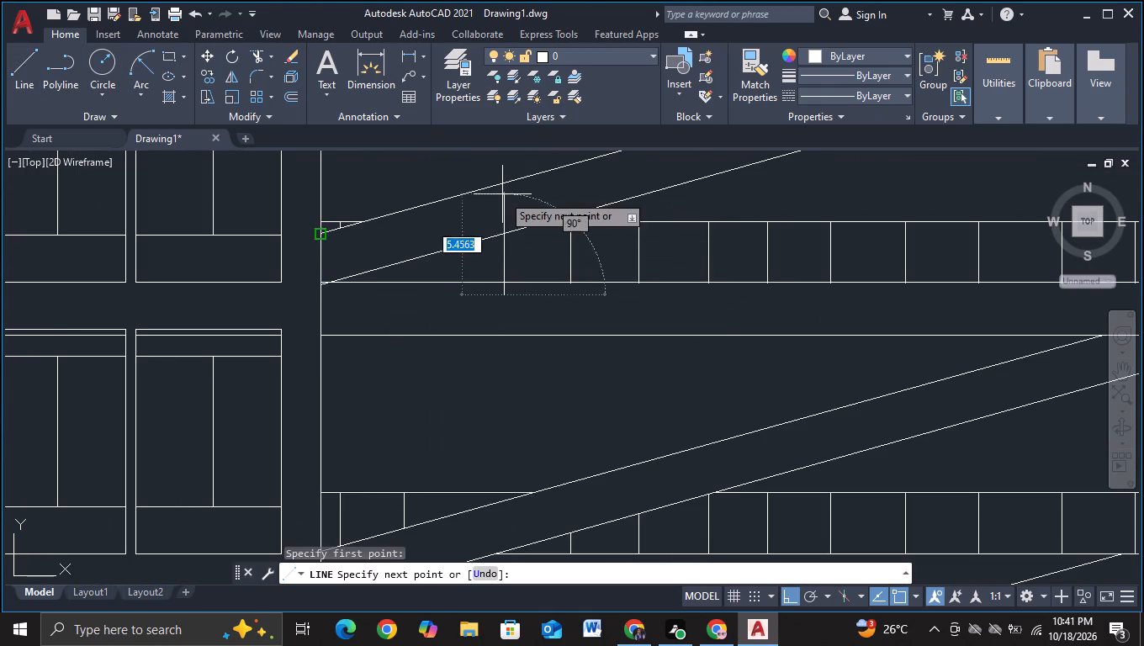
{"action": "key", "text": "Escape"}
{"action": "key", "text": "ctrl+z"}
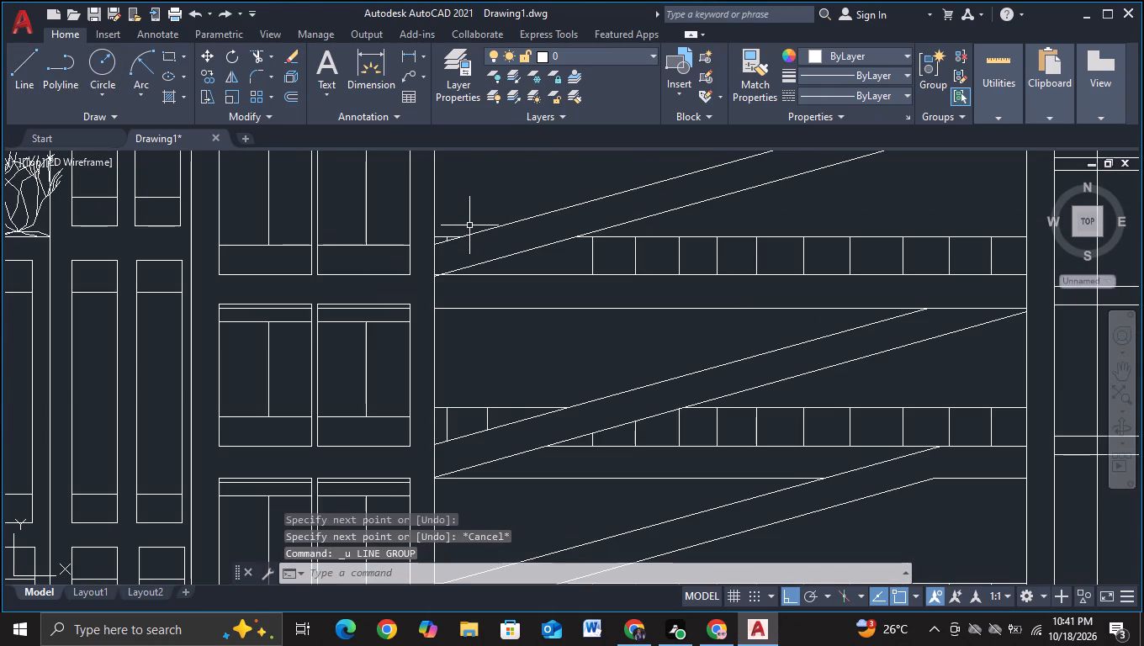
Draw two vertical baluster lines across this flight's lower diagonal, in the gap before its first full-height baluster.
{"action": "left_click", "coordinate": [30, 88]}
{"action": "scroll", "coordinate": [594, 326], "scroll_direction": "up", "scroll_amount": 2}
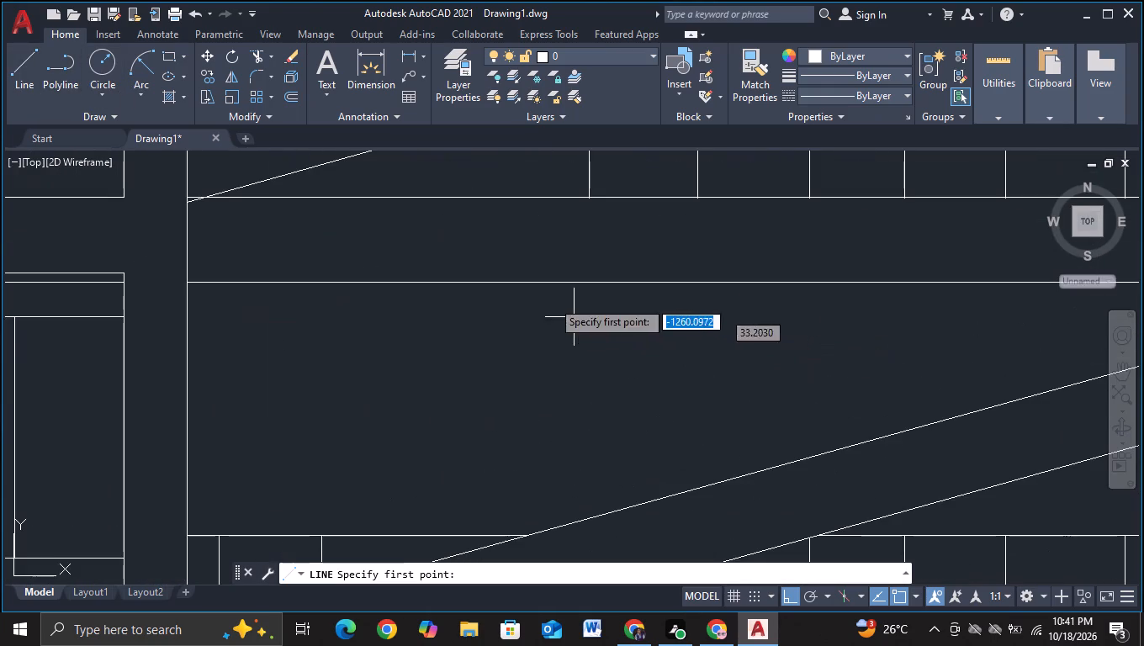
{"action": "middle_click_drag", "start_coordinate": [517, 241], "coordinate": [517, 370]}
{"action": "left_click", "coordinate": [497, 344]}
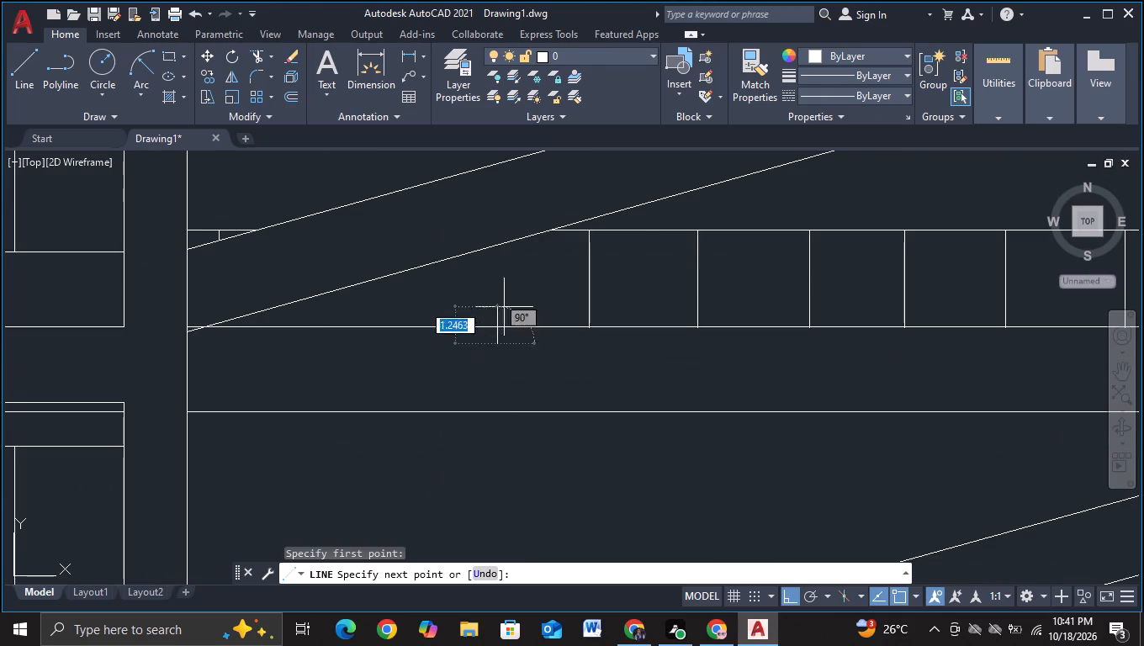
{"action": "left_click", "coordinate": [509, 209]}
{"action": "key", "text": "Escape"}
{"action": "left_click", "coordinate": [17, 71]}
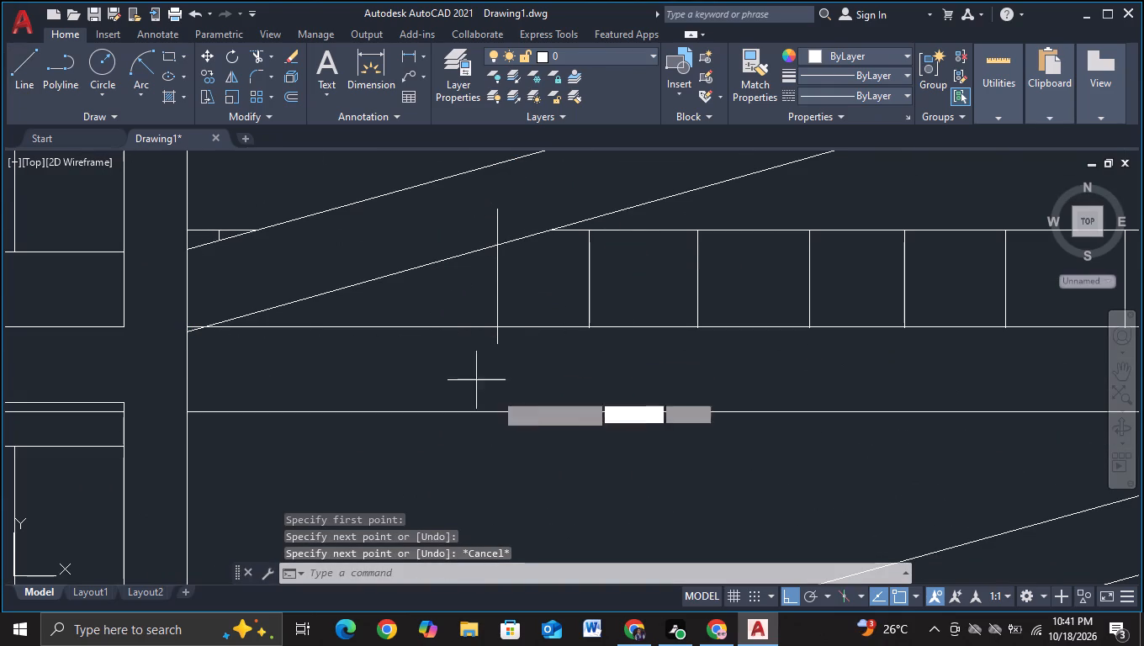
{"action": "left_click_drag", "start_coordinate": [369, 353], "coordinate": [373, 337]}
{"action": "left_click", "coordinate": [386, 249]}
{"action": "key", "text": "Escape"}
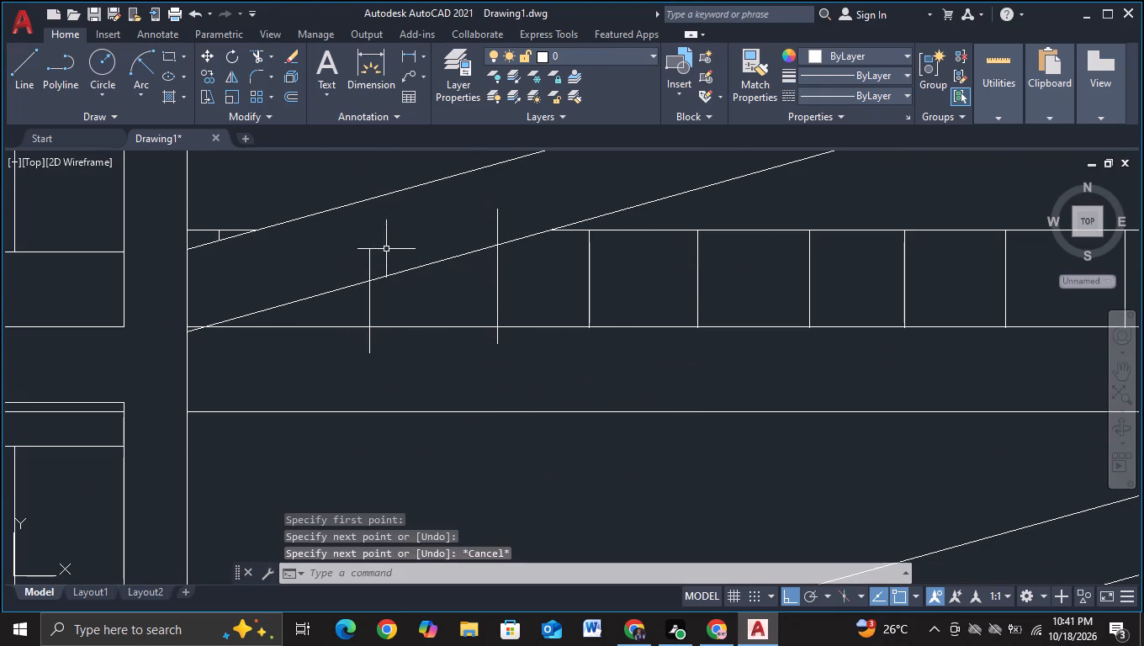
Trim both new balusters below the base line and above the lower diagonal.
{"action": "left_click", "coordinate": [260, 61]}
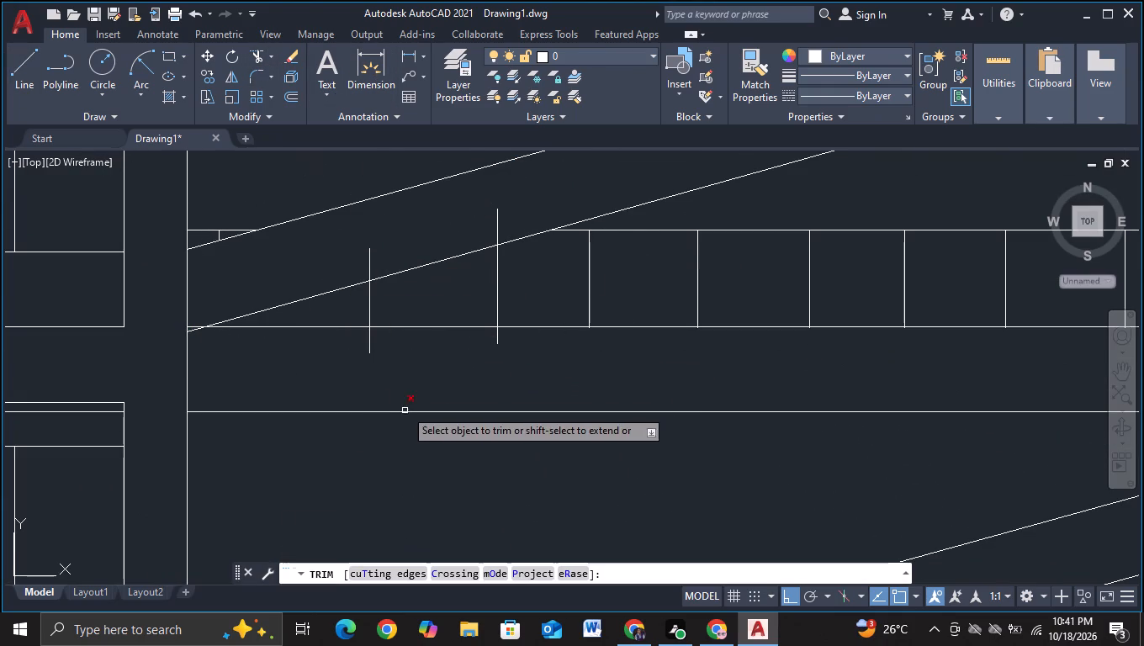
{"action": "left_click_drag", "start_coordinate": [347, 349], "coordinate": [493, 344]}
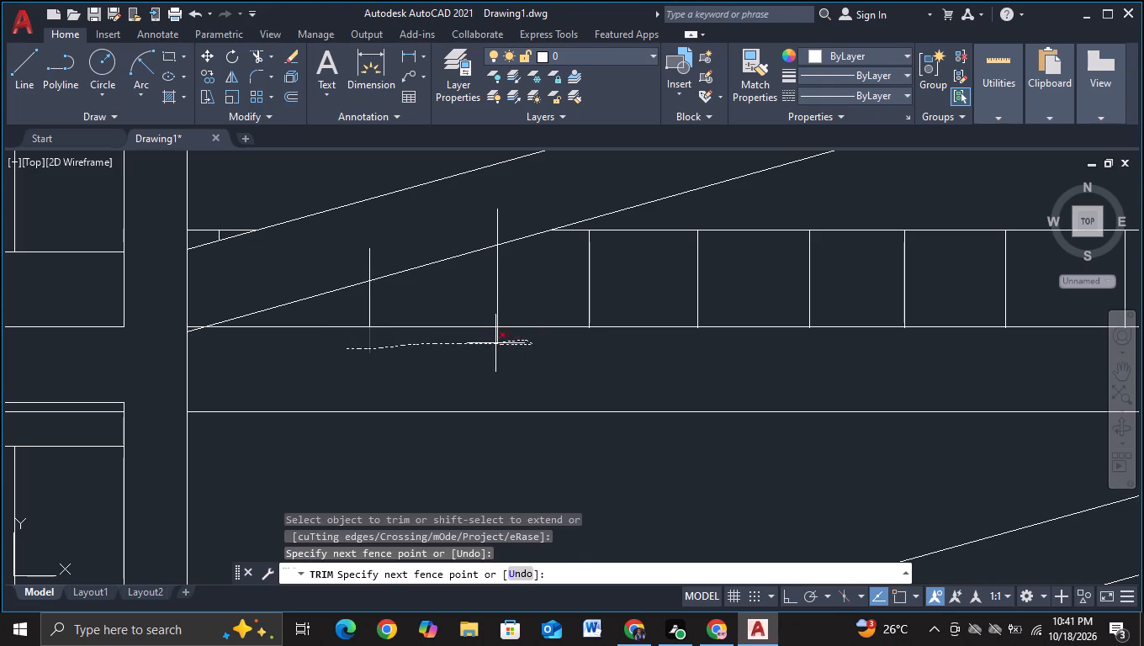
{"action": "left_click_drag", "start_coordinate": [493, 344], "coordinate": [458, 347]}
{"action": "left_click_drag", "start_coordinate": [355, 262], "coordinate": [512, 240]}
{"action": "key", "text": "ctrl+z"}
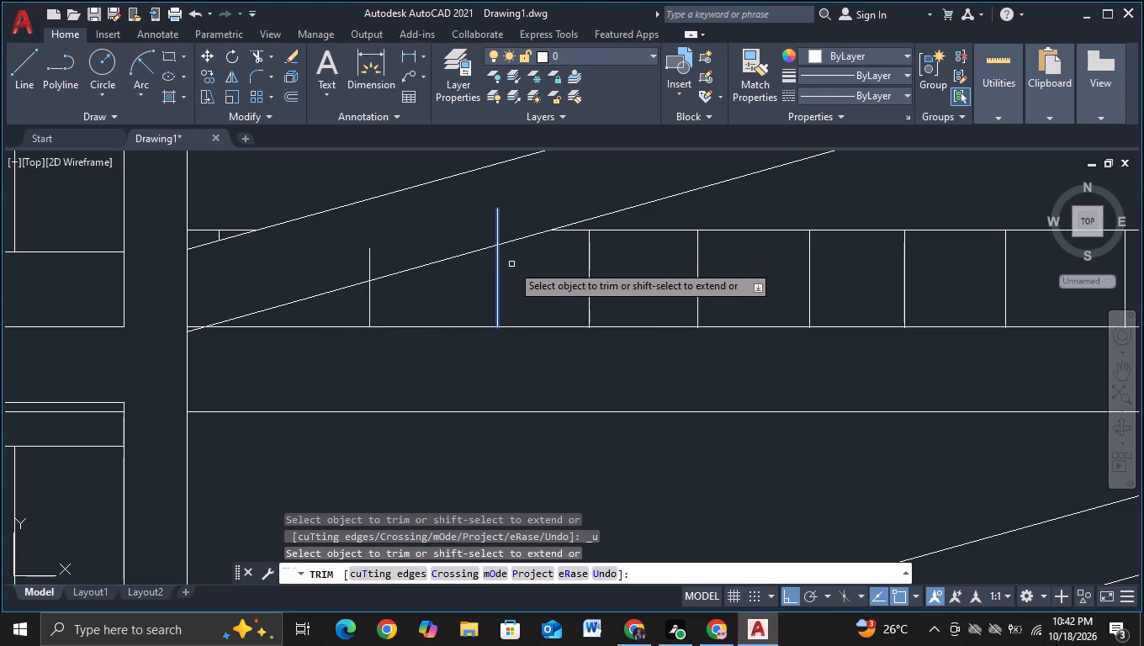
{"action": "left_click", "coordinate": [346, 266]}
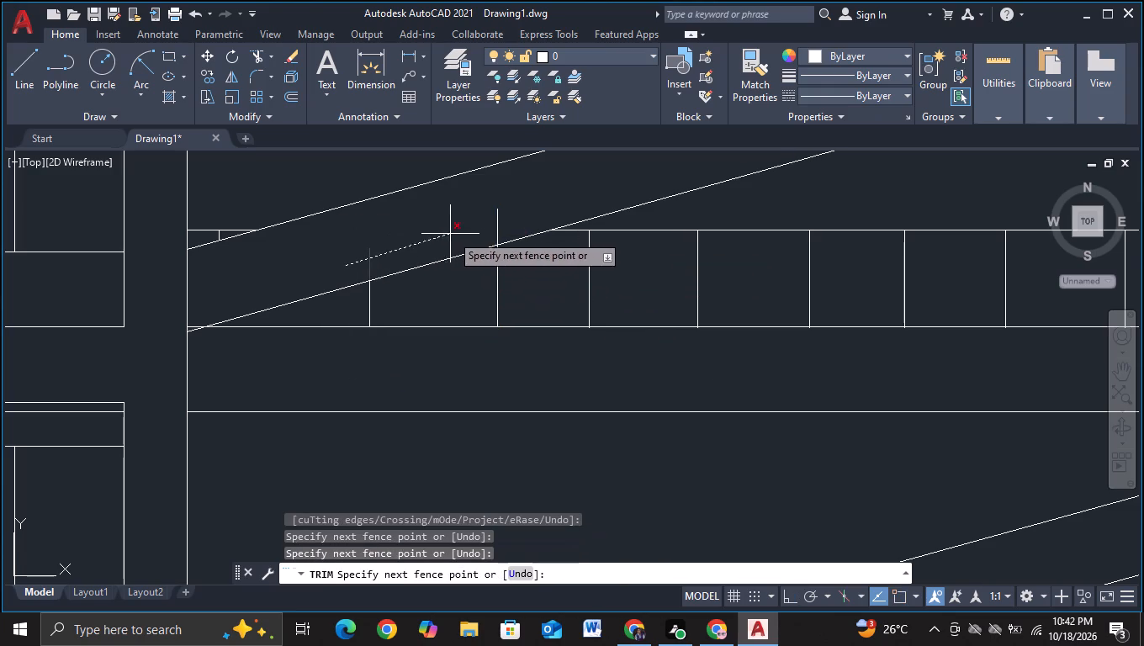
{"action": "left_click", "coordinate": [512, 218]}
{"action": "key", "text": "Escape"}
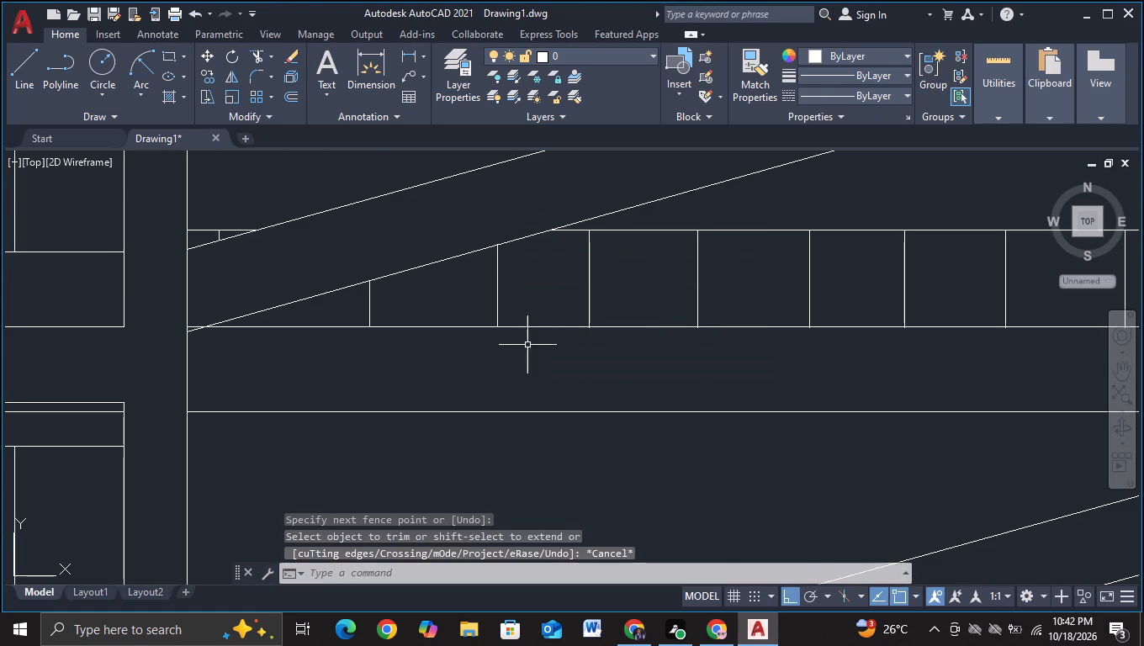
Copy the third flight's complete railing, with rails and balusters, straight up onto the base line of the topmost flight.
{"action": "scroll", "coordinate": [528, 346], "scroll_direction": "down", "scroll_amount": 2}
{"action": "middle_click_drag", "start_coordinate": [611, 362], "coordinate": [542, 418]}
{"action": "middle_click_drag", "start_coordinate": [446, 280], "coordinate": [432, 366]}
{"action": "scroll", "coordinate": [432, 366], "scroll_direction": "down", "scroll_amount": 2}
{"action": "middle_click_drag", "start_coordinate": [431, 368], "coordinate": [444, 326]}
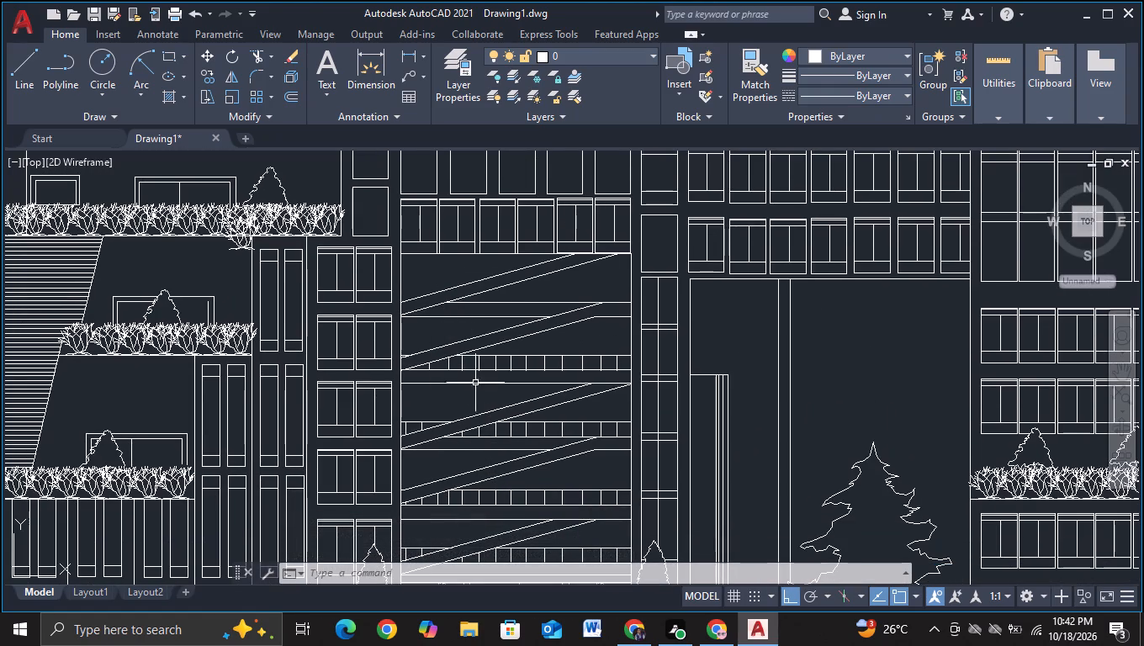
{"action": "middle_click_drag", "start_coordinate": [453, 334], "coordinate": [464, 306]}
{"action": "key", "text": "Escape"}
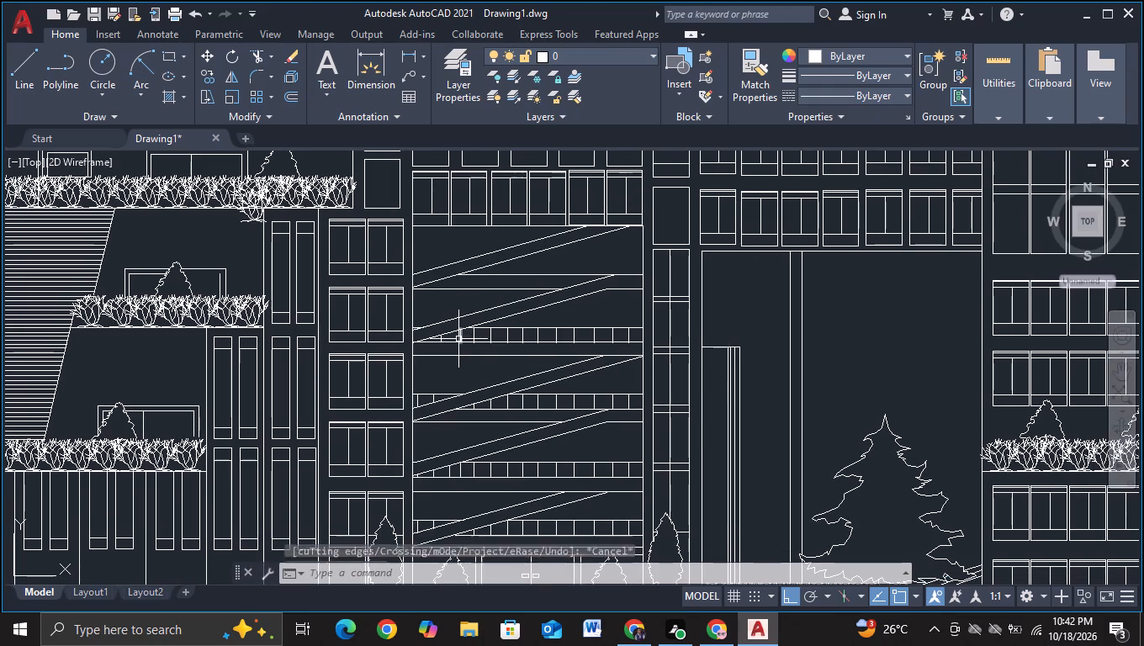
{"action": "middle_click_drag", "start_coordinate": [564, 316], "coordinate": [586, 258]}
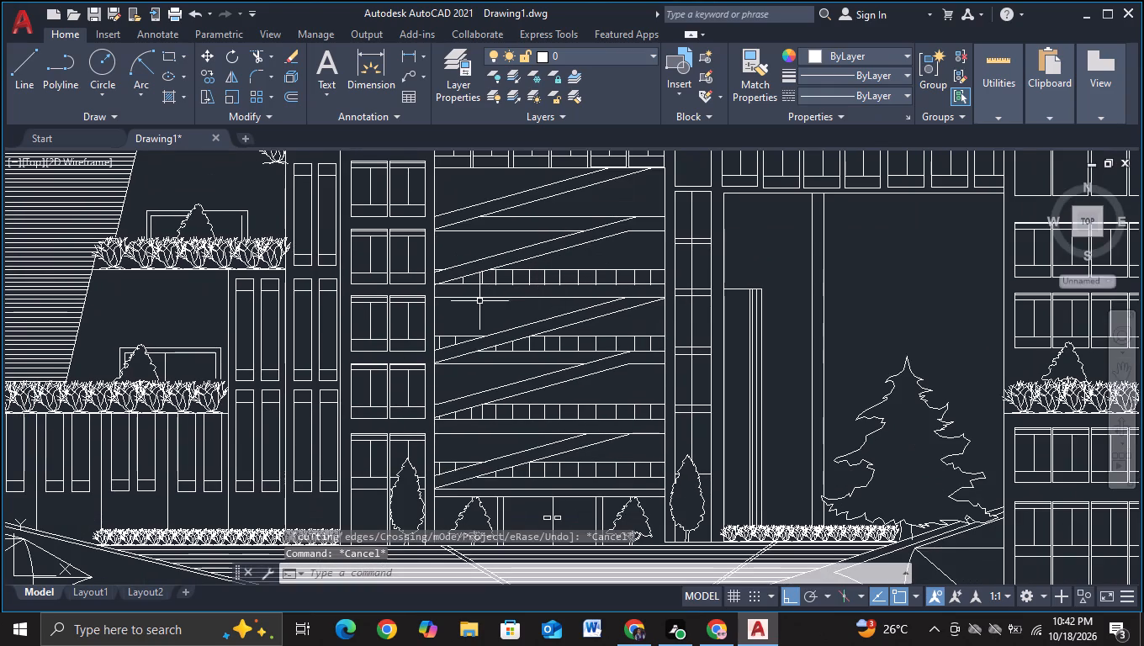
{"action": "middle_click_drag", "start_coordinate": [484, 311], "coordinate": [492, 352]}
{"action": "scroll", "coordinate": [487, 347], "scroll_direction": "up", "scroll_amount": 2}
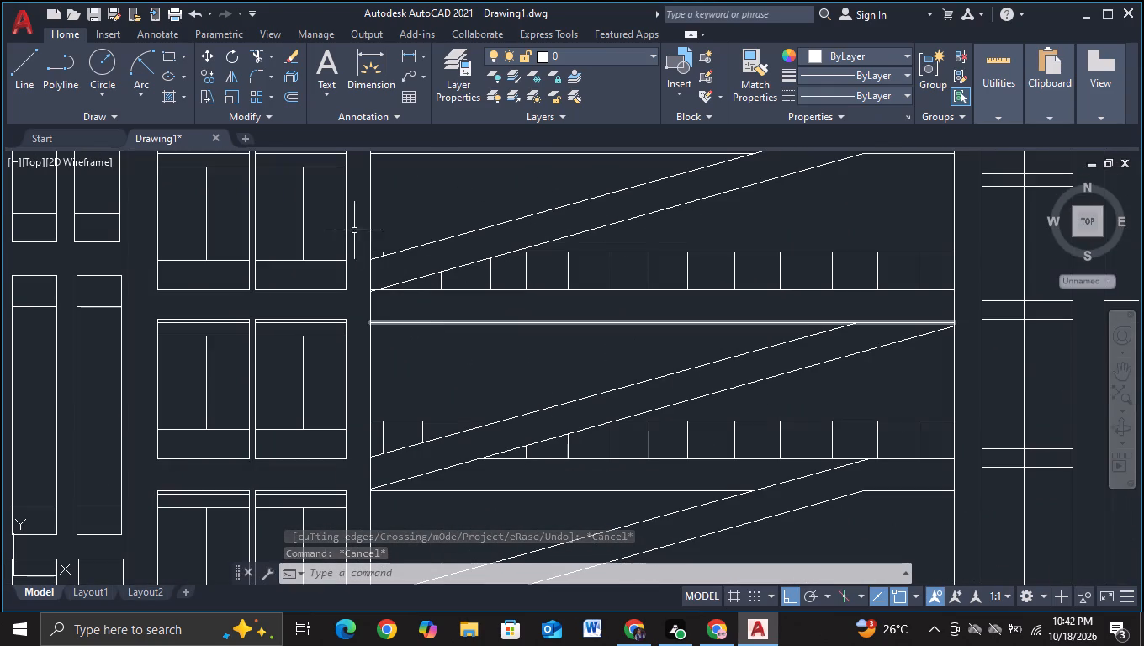
{"action": "middle_click_drag", "start_coordinate": [412, 328], "coordinate": [430, 233]}
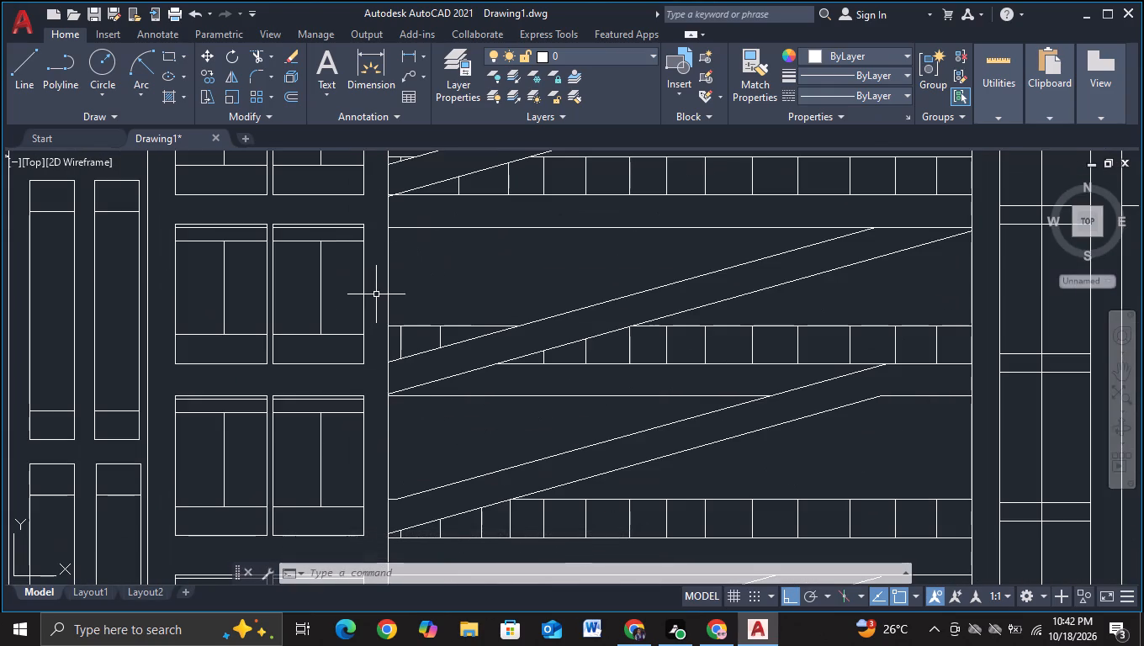
{"action": "left_click", "coordinate": [376, 294]}
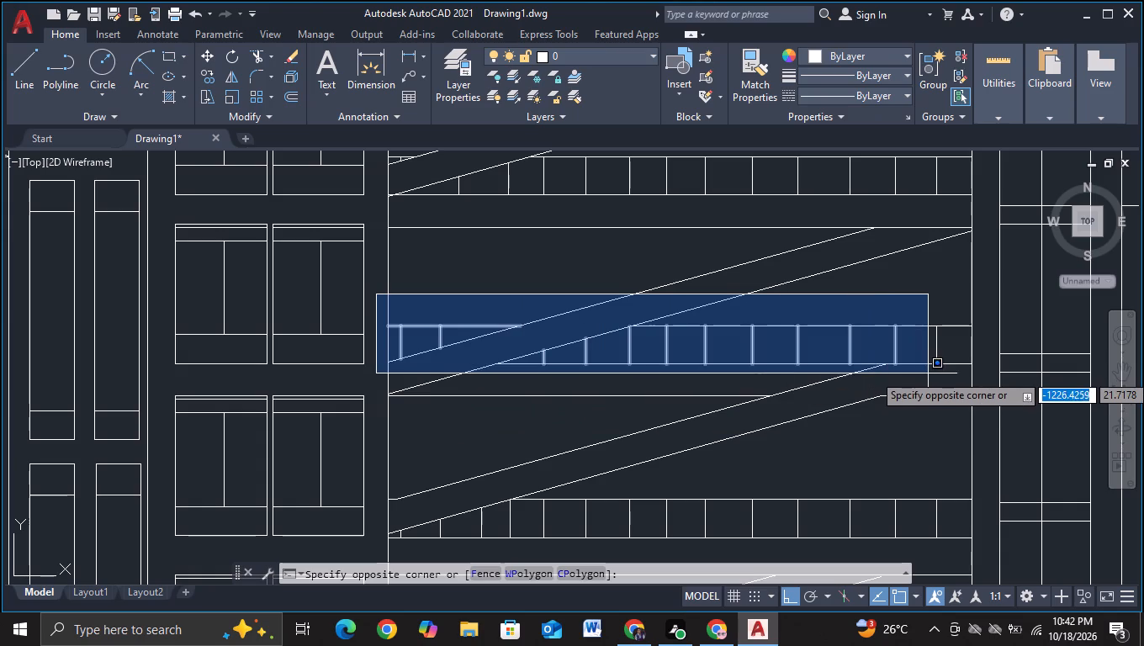
{"action": "left_click", "coordinate": [977, 368]}
{"action": "key", "text": "c"}
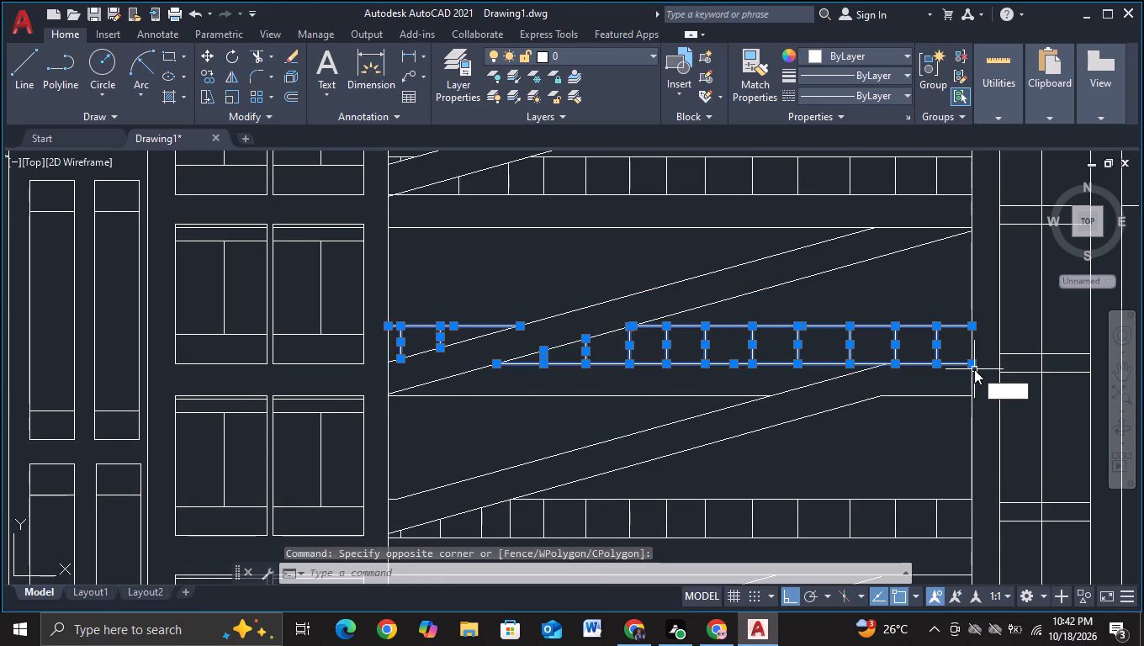
{"action": "left_click", "coordinate": [932, 424]}
{"action": "left_click_drag", "start_coordinate": [767, 364], "coordinate": [772, 345]}
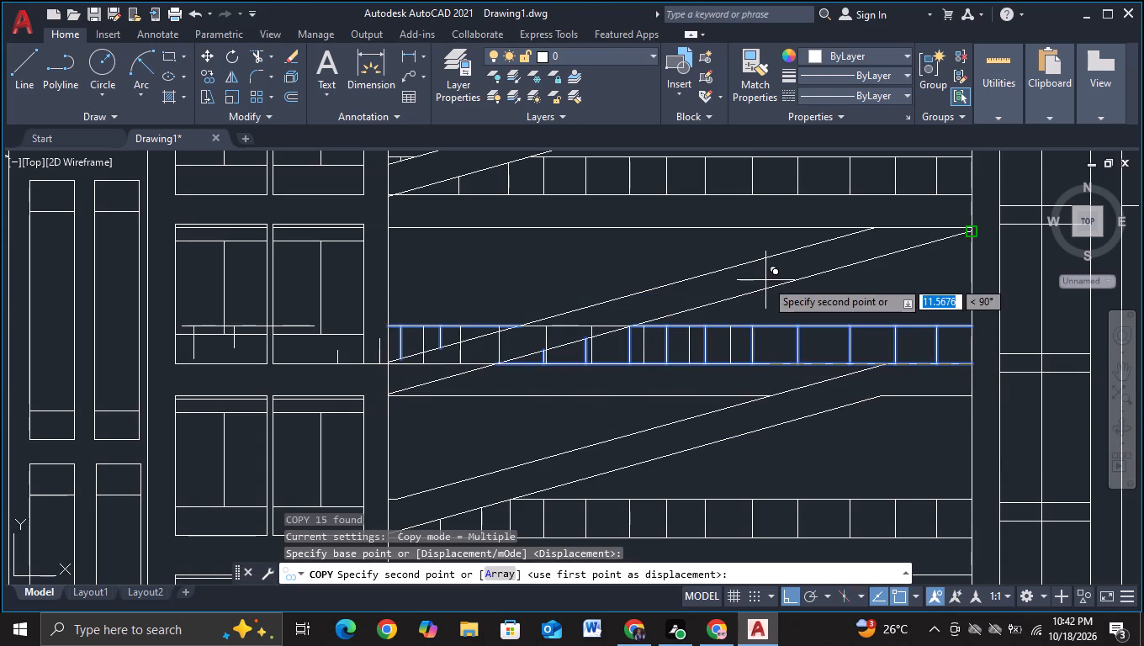
{"action": "middle_click_drag", "start_coordinate": [833, 247], "coordinate": [839, 438]}
{"action": "middle_click_drag", "start_coordinate": [827, 276], "coordinate": [810, 441]}
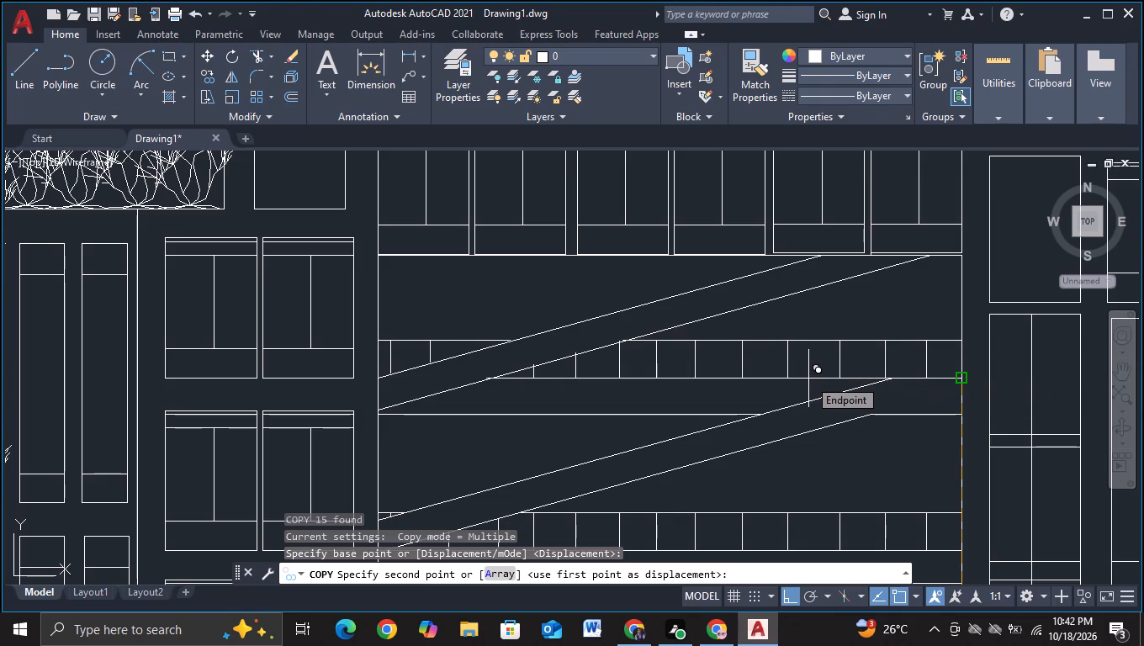
{"action": "left_click", "coordinate": [808, 379]}
{"action": "key", "text": "Escape"}
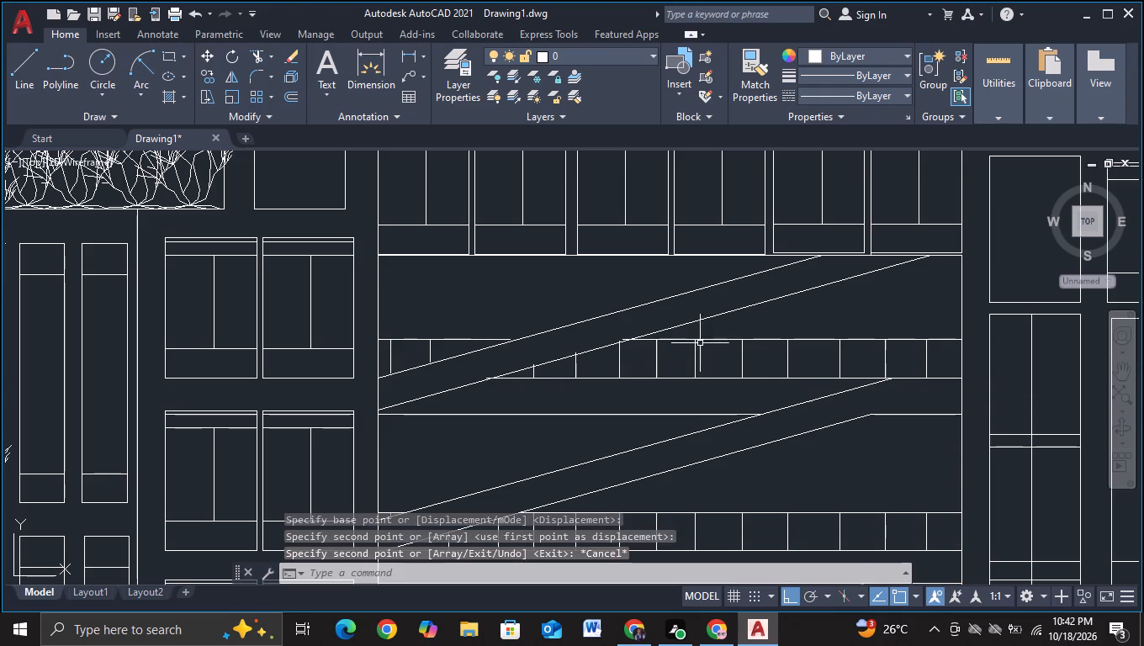
On the topmost flight, trim the base line, top rail and three baluster ends that overshoot the lower diagonal.
{"action": "left_click", "coordinate": [255, 60]}
{"action": "scroll", "coordinate": [419, 271], "scroll_direction": "up", "scroll_amount": 2}
{"action": "middle_click_drag", "start_coordinate": [469, 320], "coordinate": [467, 308]}
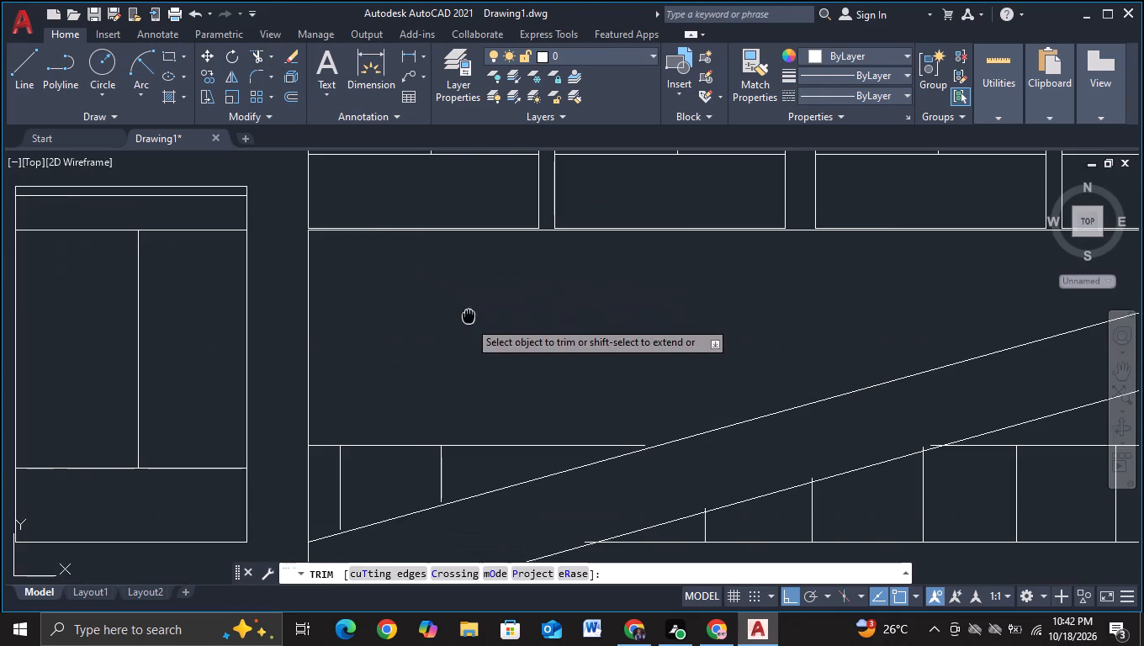
{"action": "middle_click_drag", "start_coordinate": [467, 308], "coordinate": [422, 221]}
{"action": "middle_click_drag", "start_coordinate": [482, 313], "coordinate": [450, 220]}
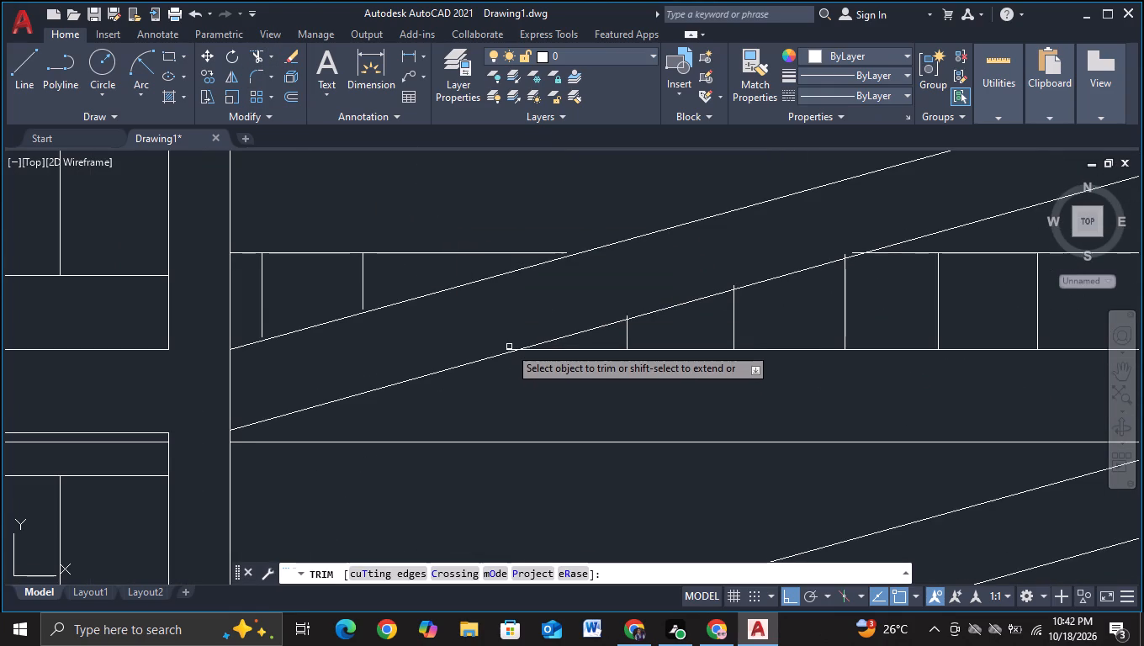
{"action": "left_click", "coordinate": [509, 349]}
{"action": "middle_click_drag", "start_coordinate": [612, 390], "coordinate": [149, 346]}
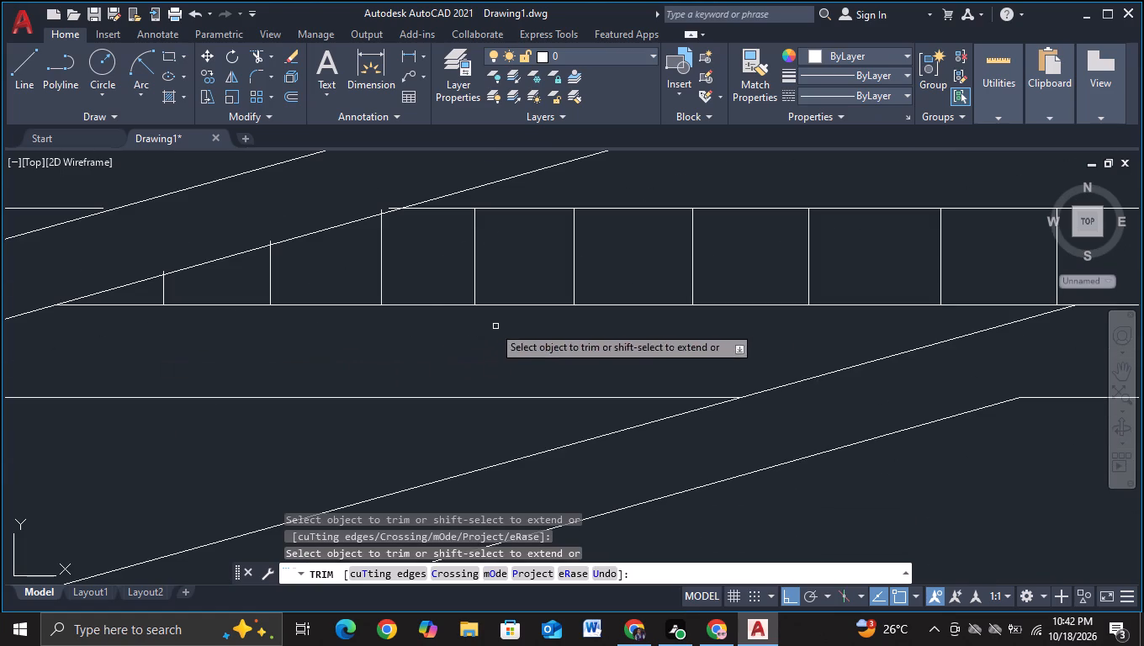
{"action": "scroll", "coordinate": [389, 217], "scroll_direction": "up", "scroll_amount": 2}
{"action": "left_click", "coordinate": [359, 204]}
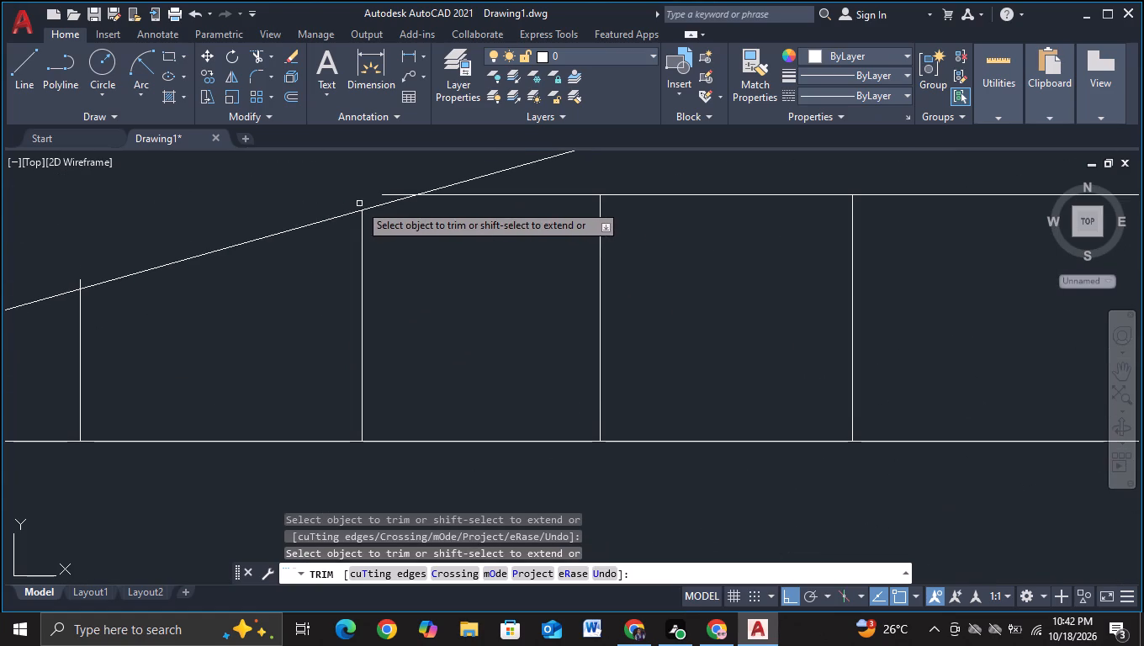
{"action": "left_click", "coordinate": [382, 194]}
{"action": "middle_click_drag", "start_coordinate": [228, 196], "coordinate": [762, 222]}
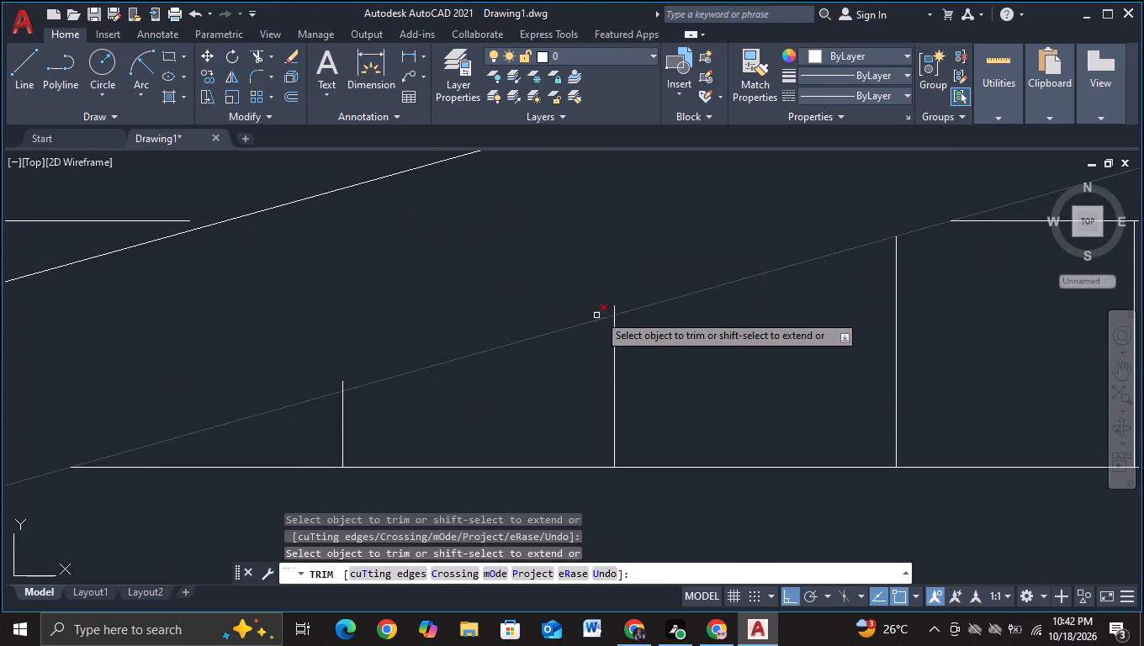
{"action": "left_click", "coordinate": [613, 304]}
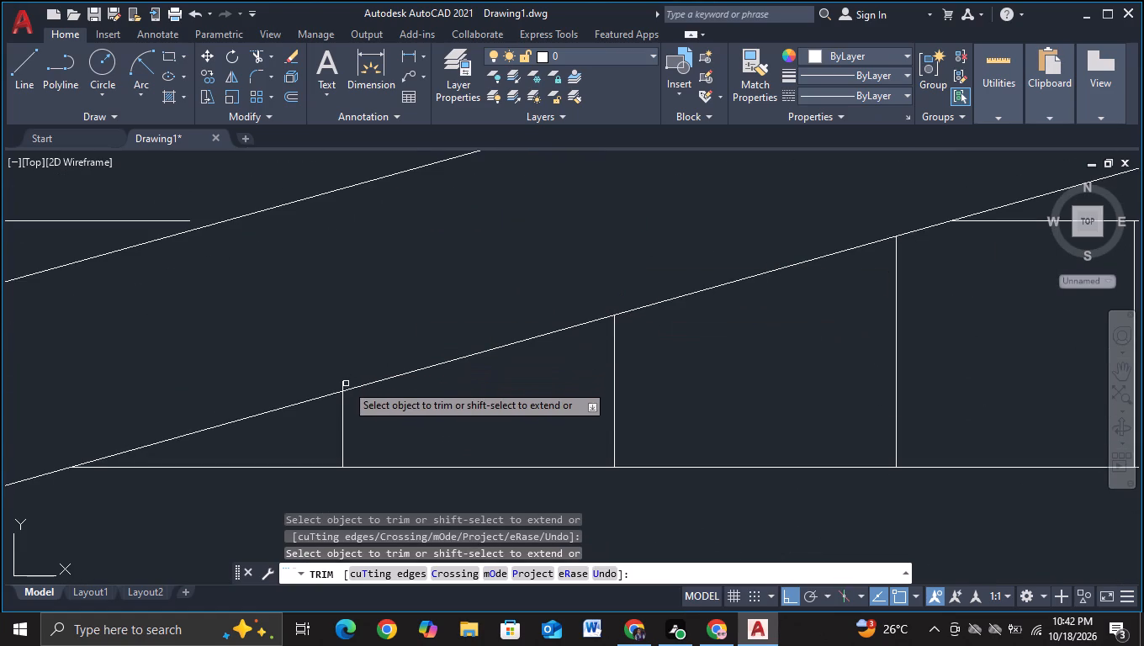
{"action": "left_click", "coordinate": [342, 385]}
{"action": "middle_click_drag", "start_coordinate": [480, 328], "coordinate": [793, 317]}
{"action": "scroll", "coordinate": [778, 315], "scroll_direction": "down", "scroll_amount": 2}
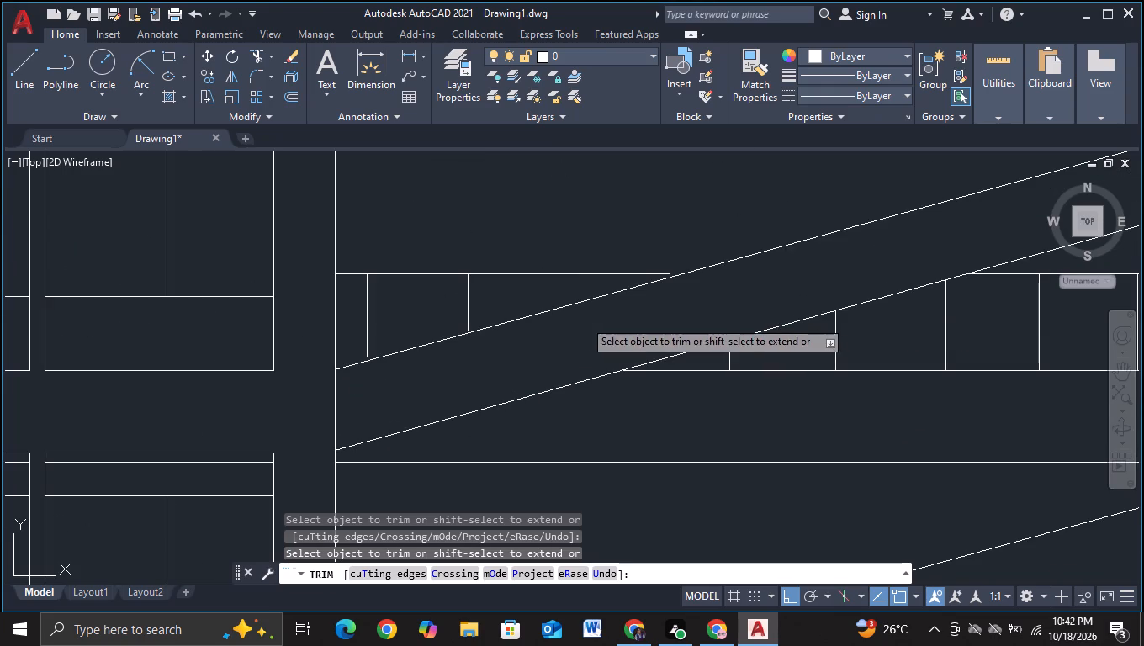
{"action": "key", "text": "Escape"}
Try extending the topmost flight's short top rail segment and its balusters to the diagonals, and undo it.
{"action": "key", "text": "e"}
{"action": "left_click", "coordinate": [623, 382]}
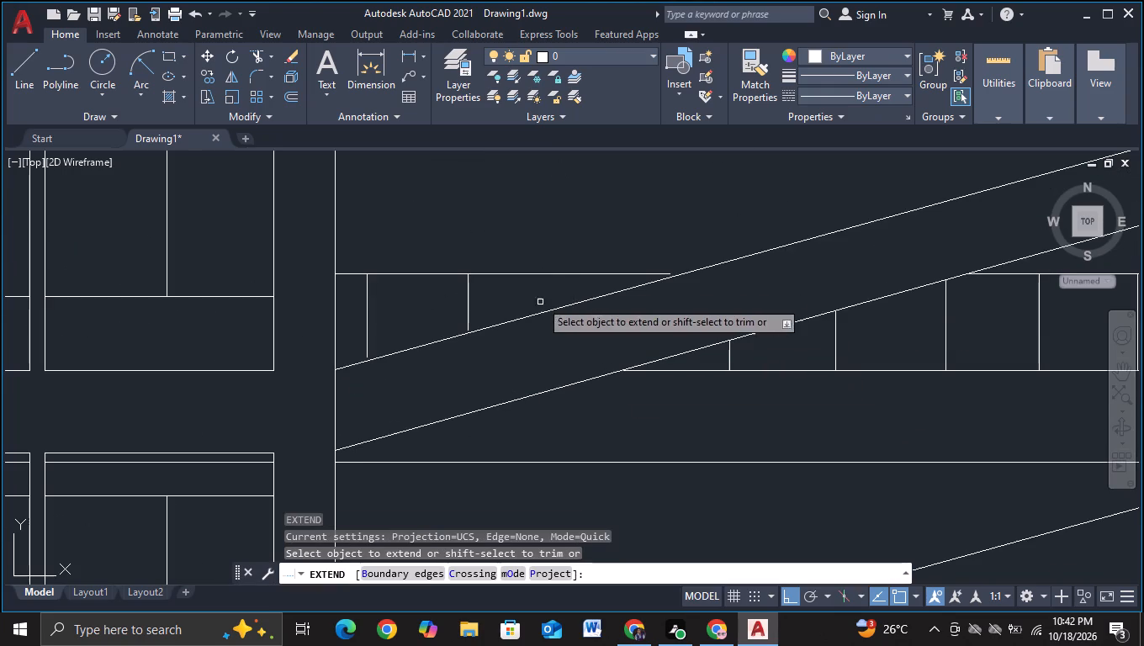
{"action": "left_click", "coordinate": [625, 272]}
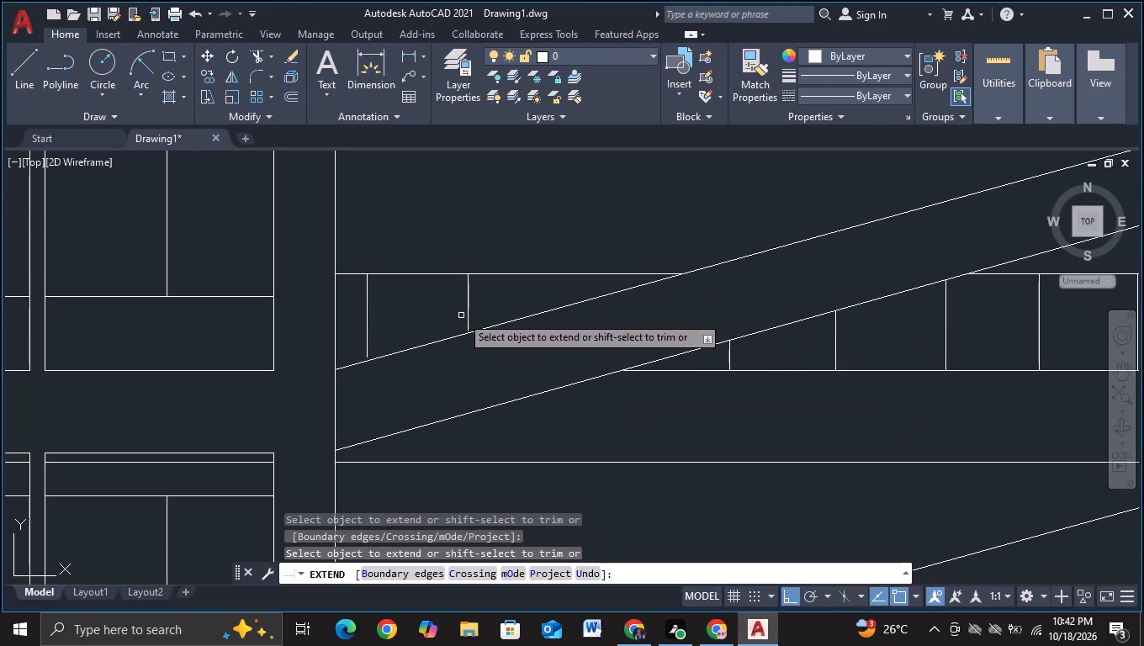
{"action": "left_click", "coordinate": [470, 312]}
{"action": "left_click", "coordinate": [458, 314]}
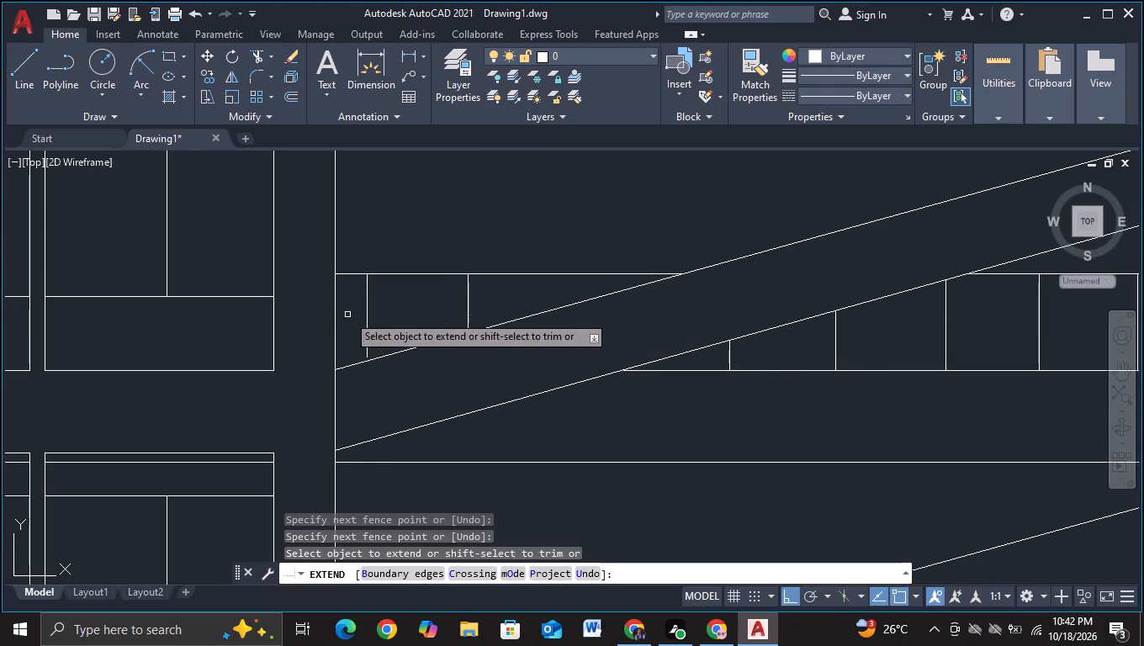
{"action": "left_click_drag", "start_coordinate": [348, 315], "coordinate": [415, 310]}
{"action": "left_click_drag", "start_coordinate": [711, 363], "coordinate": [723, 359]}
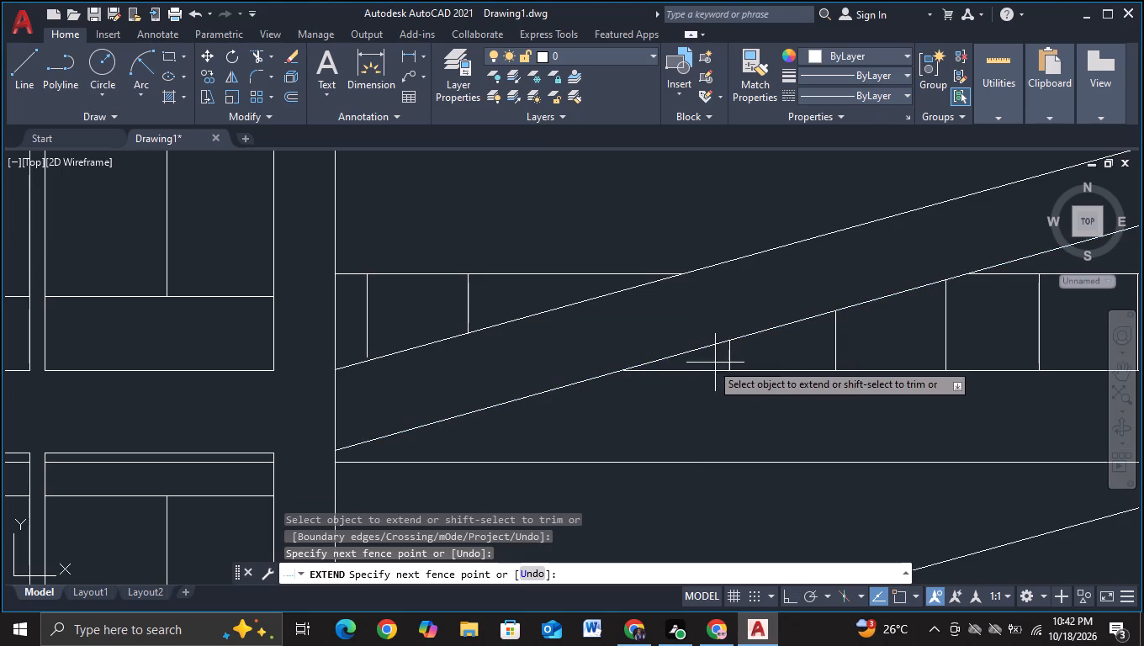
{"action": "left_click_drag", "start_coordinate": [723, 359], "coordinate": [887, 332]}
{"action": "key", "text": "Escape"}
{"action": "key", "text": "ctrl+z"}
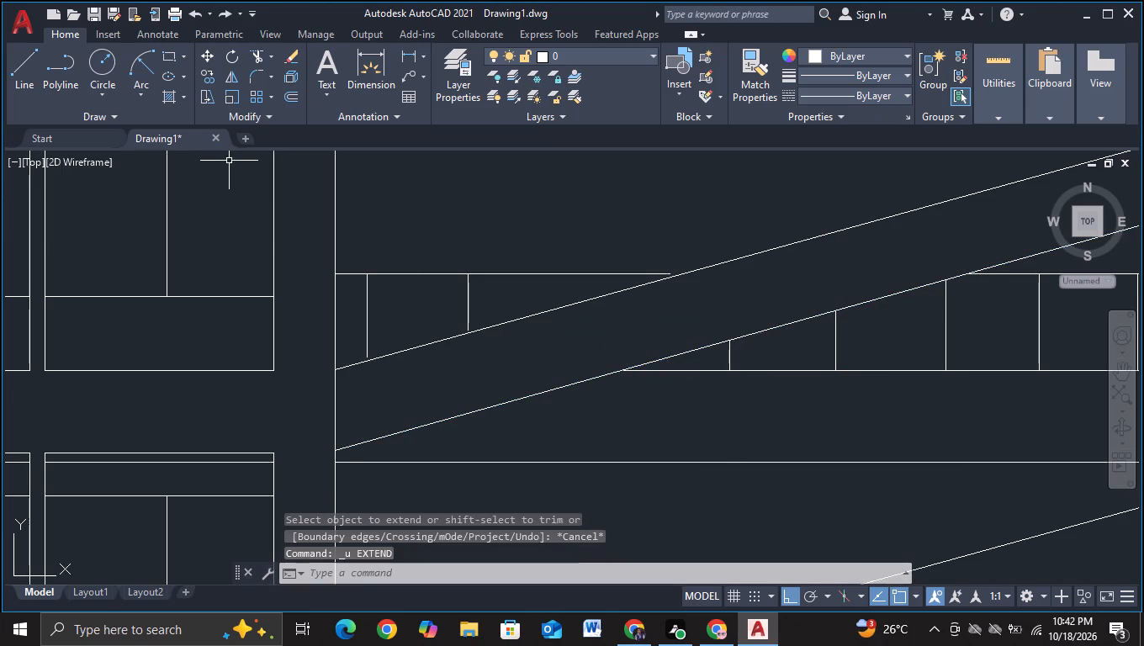
On the topmost flight, extend the short top rail segment and its two balusters to the upper diagonal.
{"action": "key", "text": "e"}
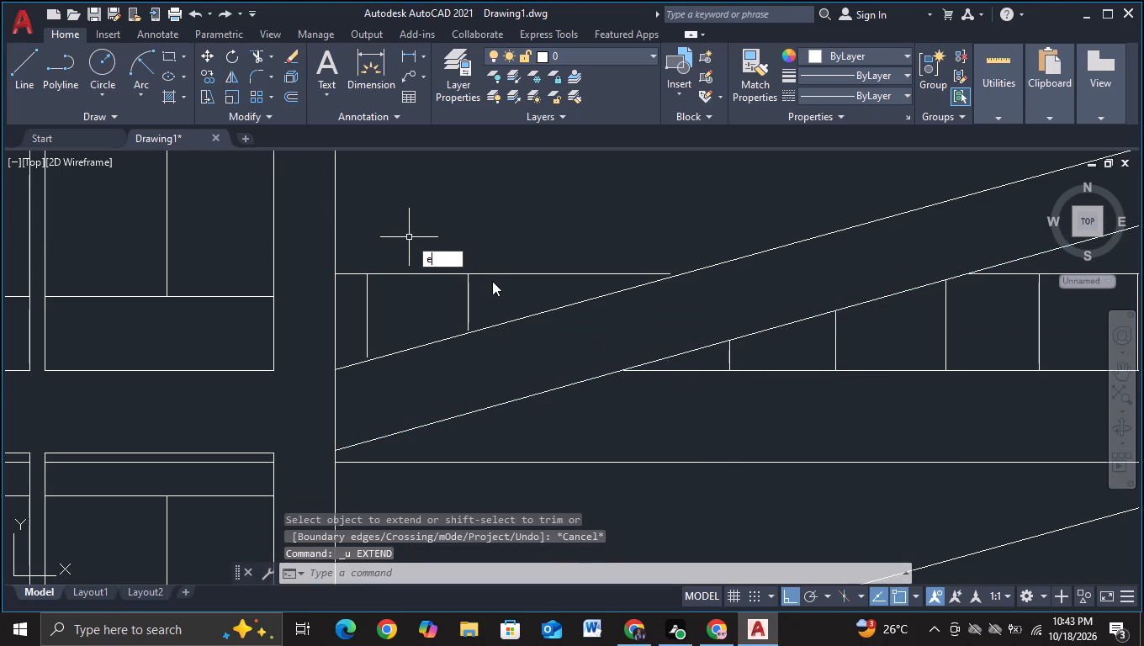
{"action": "left_click", "coordinate": [468, 285]}
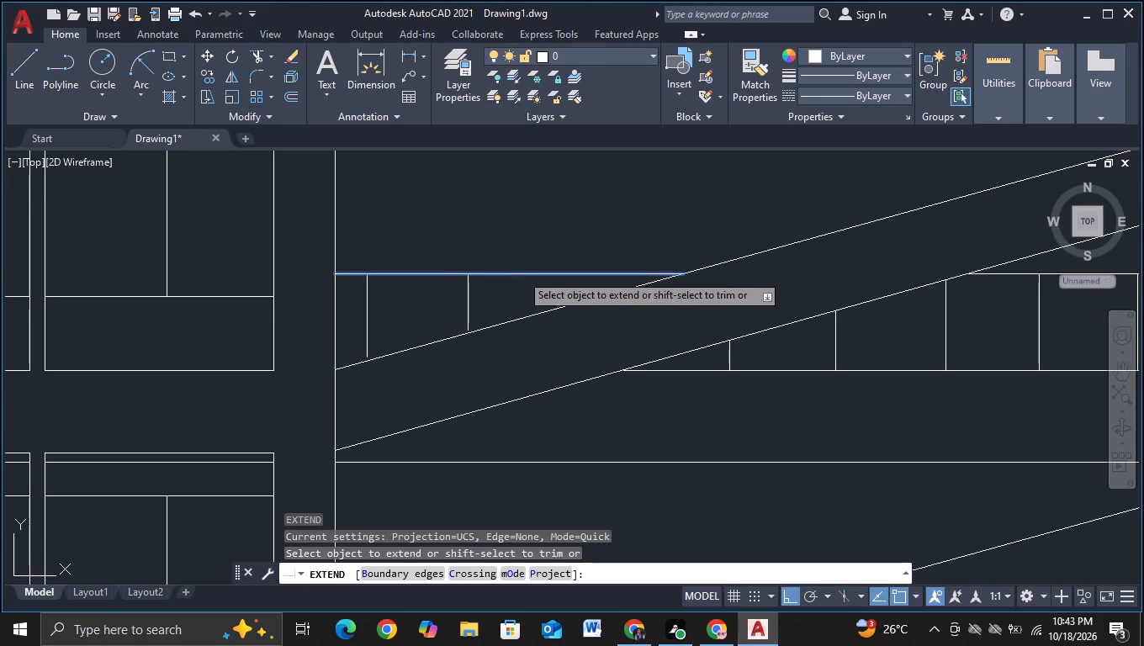
{"action": "left_click", "coordinate": [521, 273]}
{"action": "left_click", "coordinate": [467, 299]}
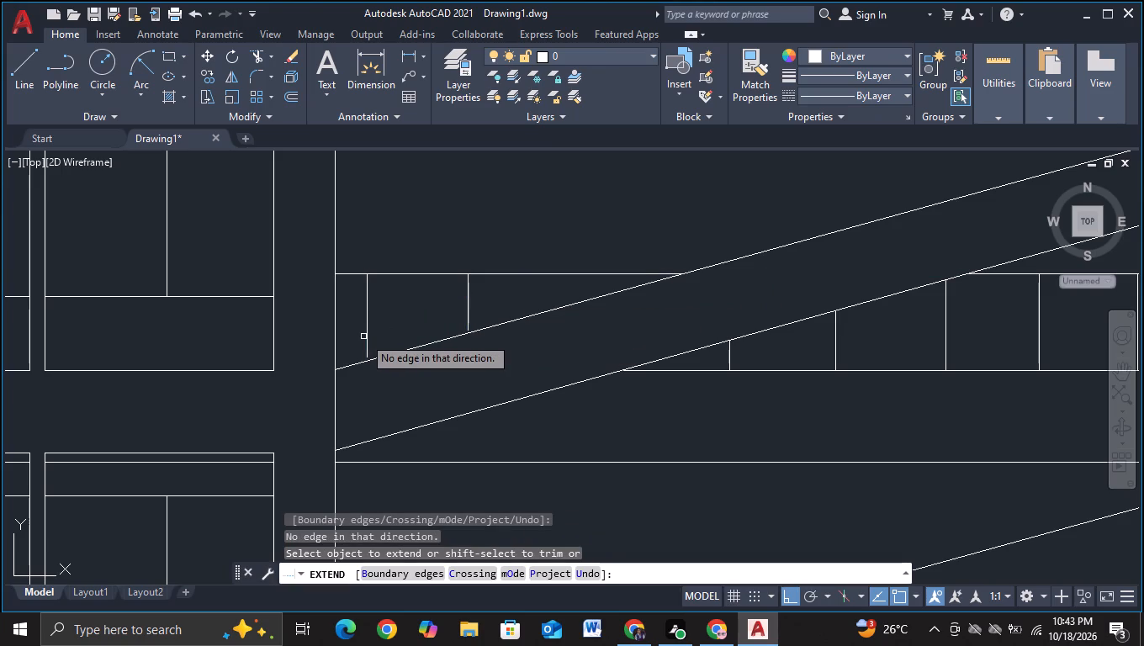
{"action": "left_click", "coordinate": [364, 347]}
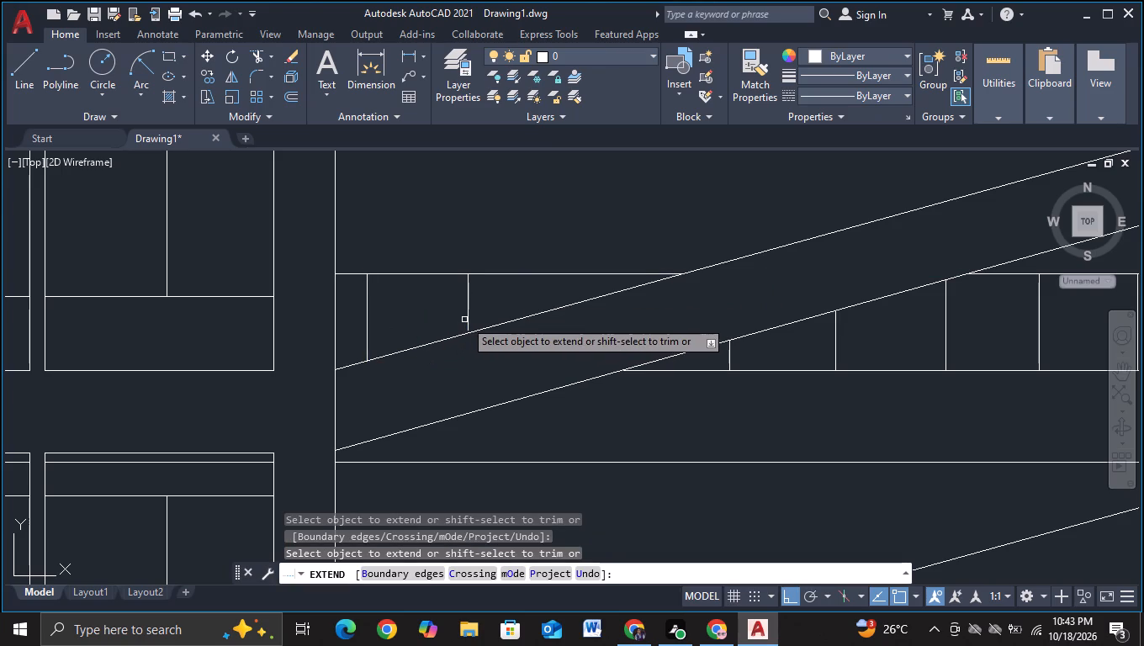
{"action": "left_click", "coordinate": [466, 321]}
{"action": "middle_click_drag", "start_coordinate": [628, 367], "coordinate": [158, 371]}
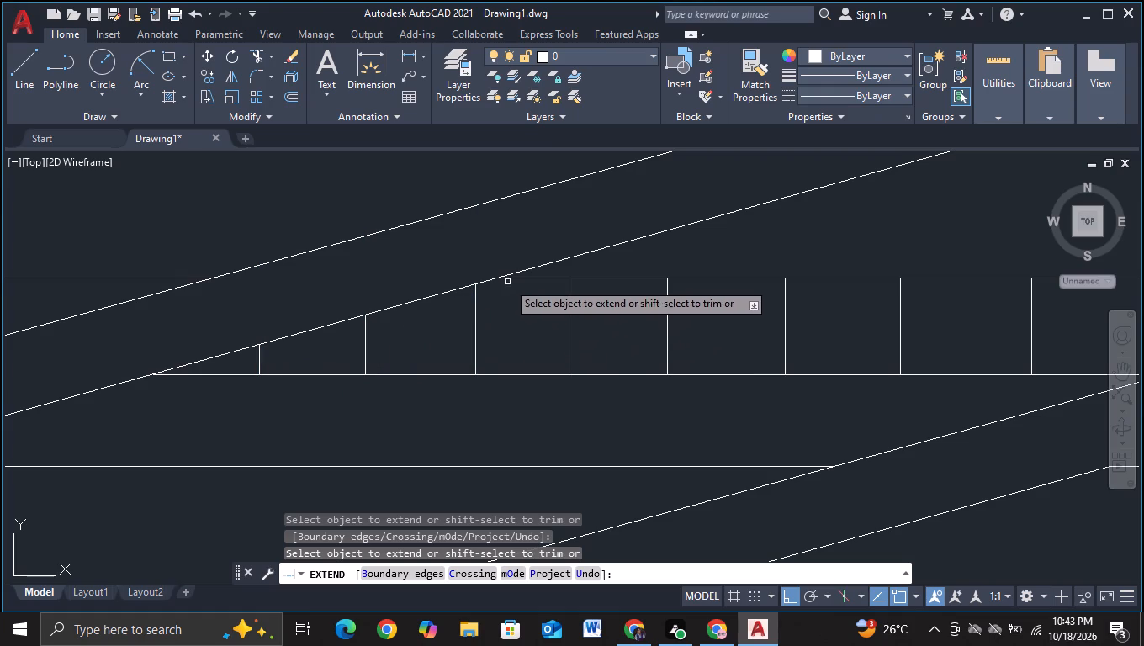
{"action": "key", "text": "Escape"}
Examine the topmost flight's railing up close and within the whole central bay.
{"action": "scroll", "coordinate": [641, 335], "scroll_direction": "down", "scroll_amount": 1}
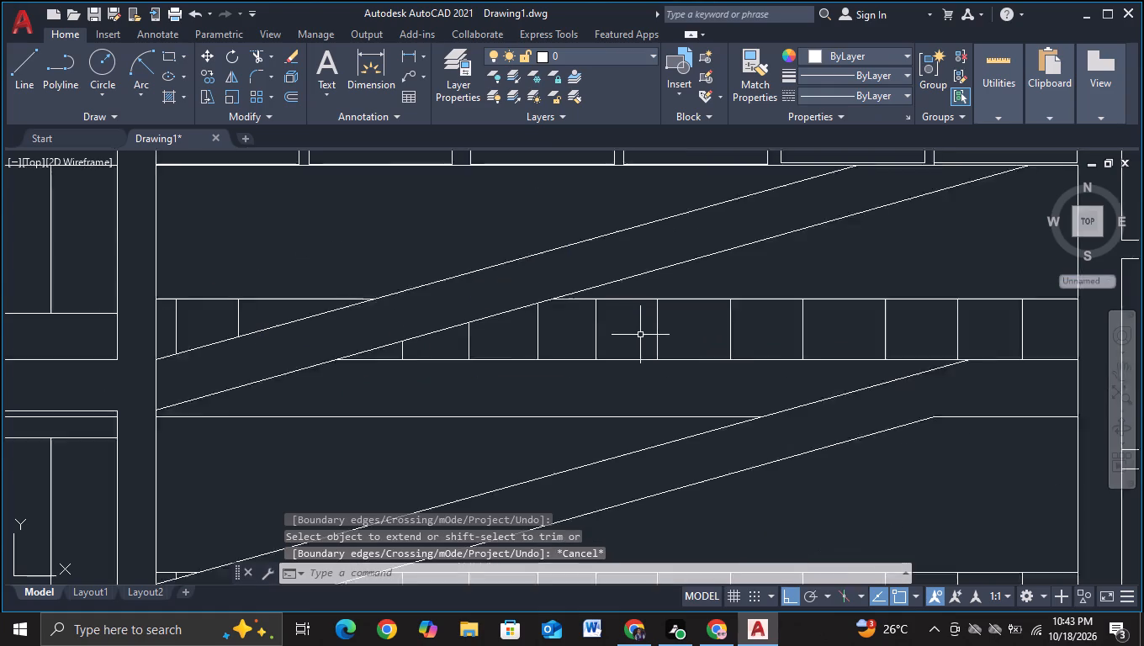
{"action": "scroll", "coordinate": [640, 337], "scroll_direction": "down", "scroll_amount": 1}
{"action": "scroll", "coordinate": [747, 359], "scroll_direction": "up", "scroll_amount": 5}
{"action": "scroll", "coordinate": [660, 314], "scroll_direction": "up", "scroll_amount": 1}
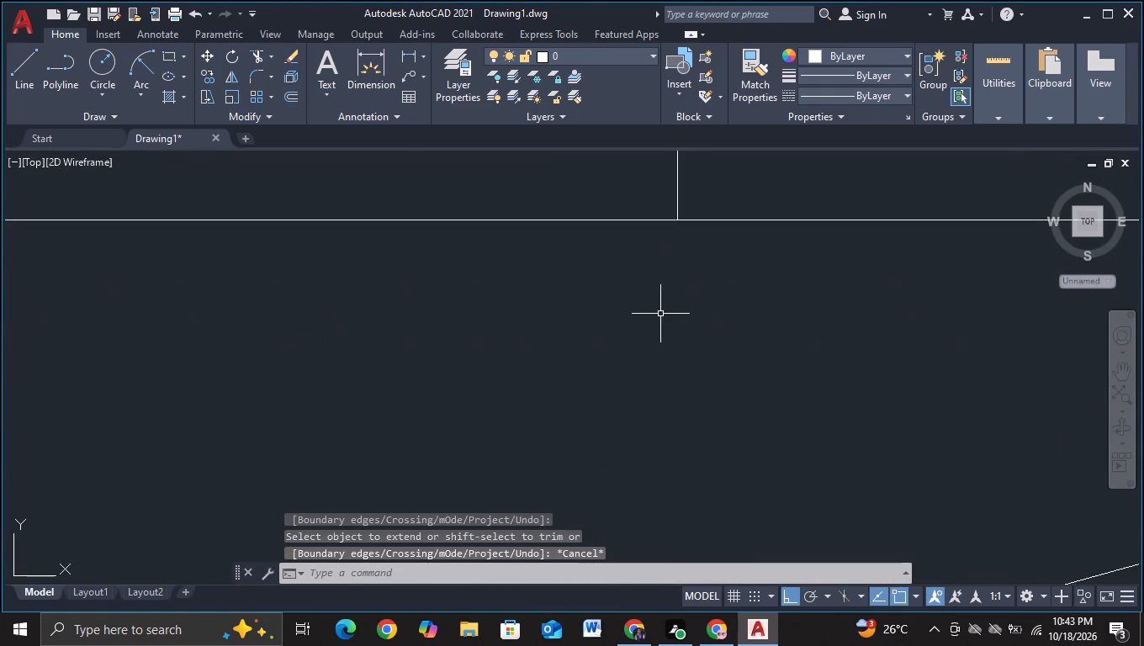
{"action": "middle_click_drag", "start_coordinate": [660, 314], "coordinate": [676, 451]}
{"action": "scroll", "coordinate": [644, 356], "scroll_direction": "up", "scroll_amount": 4}
{"action": "key", "text": "Escape"}
{"action": "scroll", "coordinate": [646, 367], "scroll_direction": "down", "scroll_amount": 2}
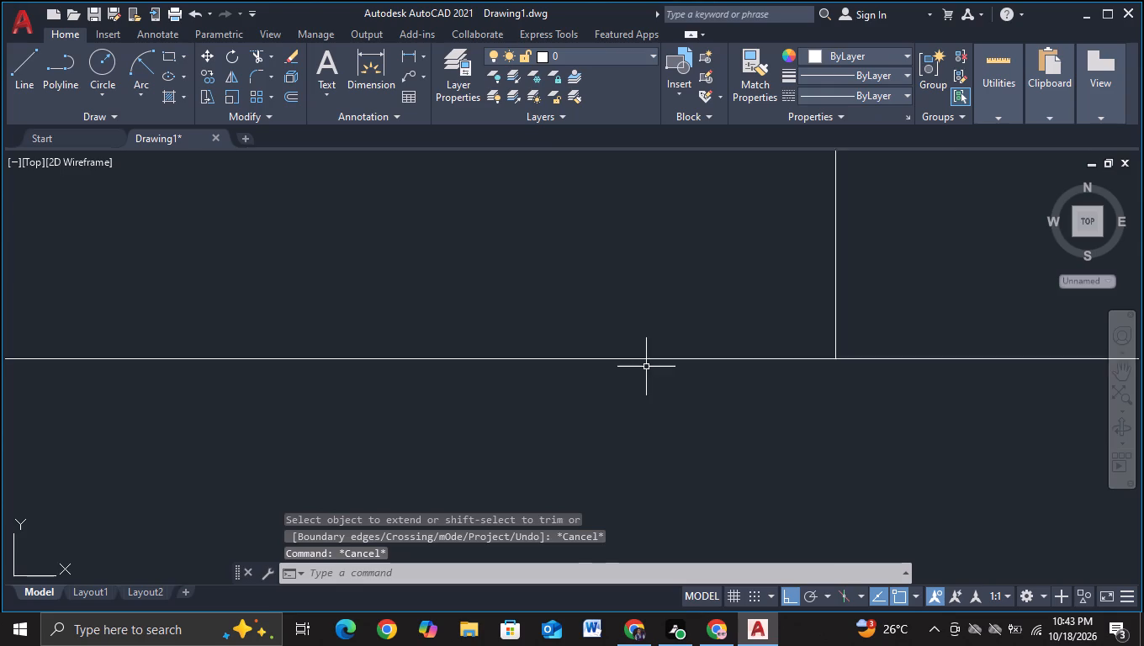
{"action": "scroll", "coordinate": [646, 368], "scroll_direction": "down", "scroll_amount": 8}
{"action": "scroll", "coordinate": [702, 330], "scroll_direction": "down", "scroll_amount": 2}
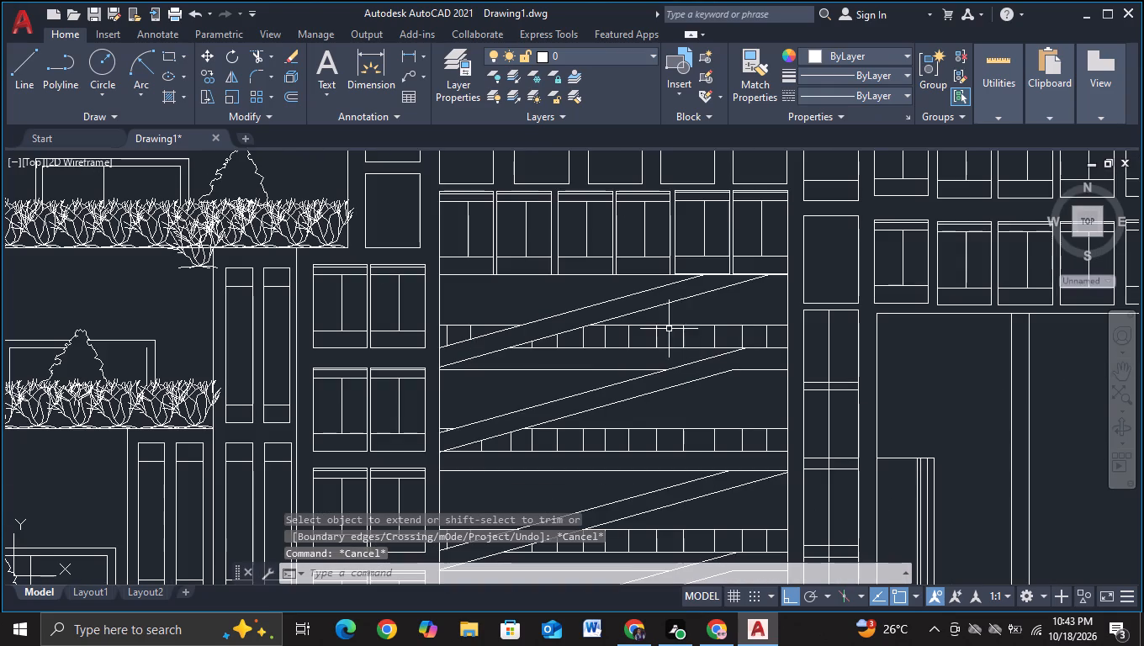
Trim away both diagonals where they rise above the topmost flight's top rail.
{"action": "scroll", "coordinate": [718, 304], "scroll_direction": "up", "scroll_amount": 1}
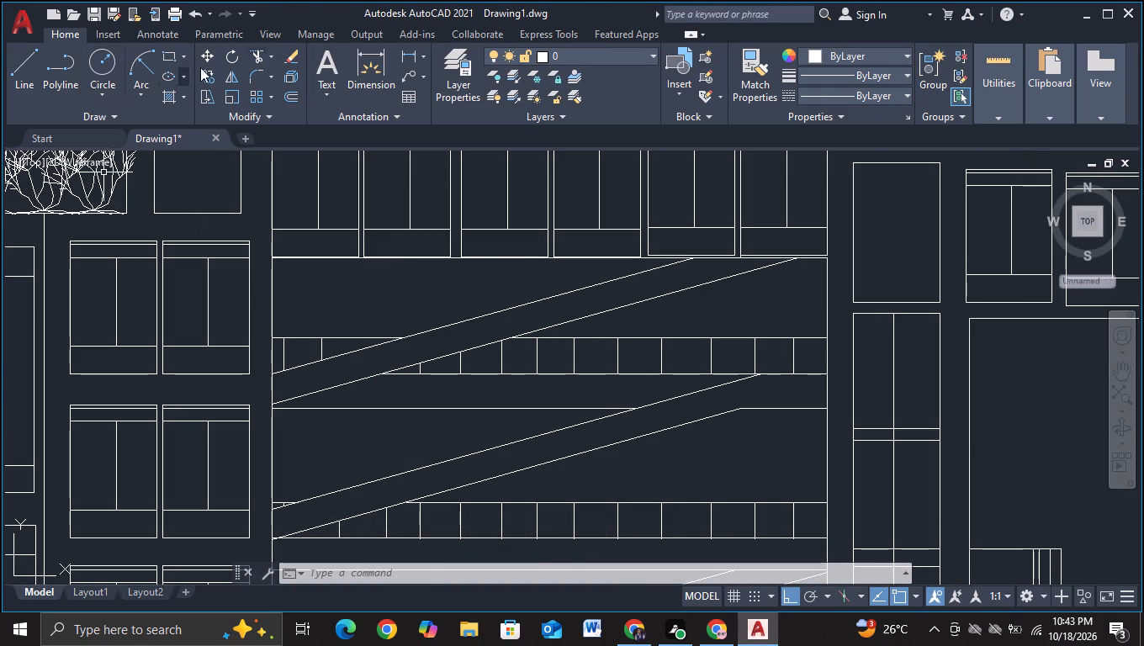
{"action": "left_click", "coordinate": [257, 54]}
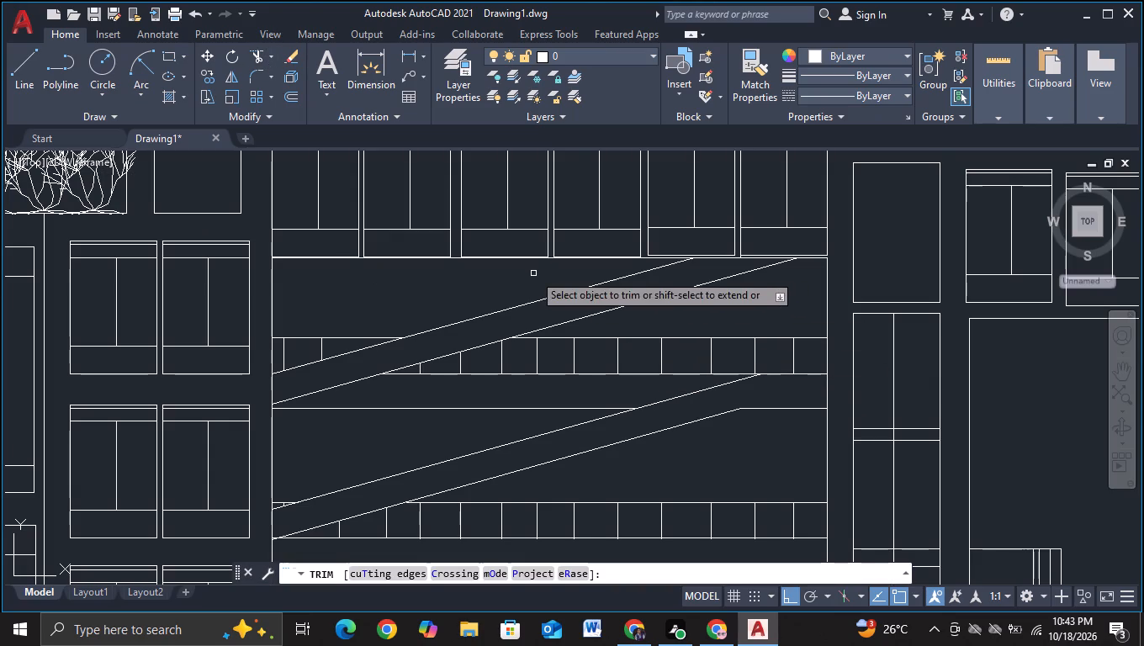
{"action": "left_click_drag", "start_coordinate": [533, 273], "coordinate": [622, 333]}
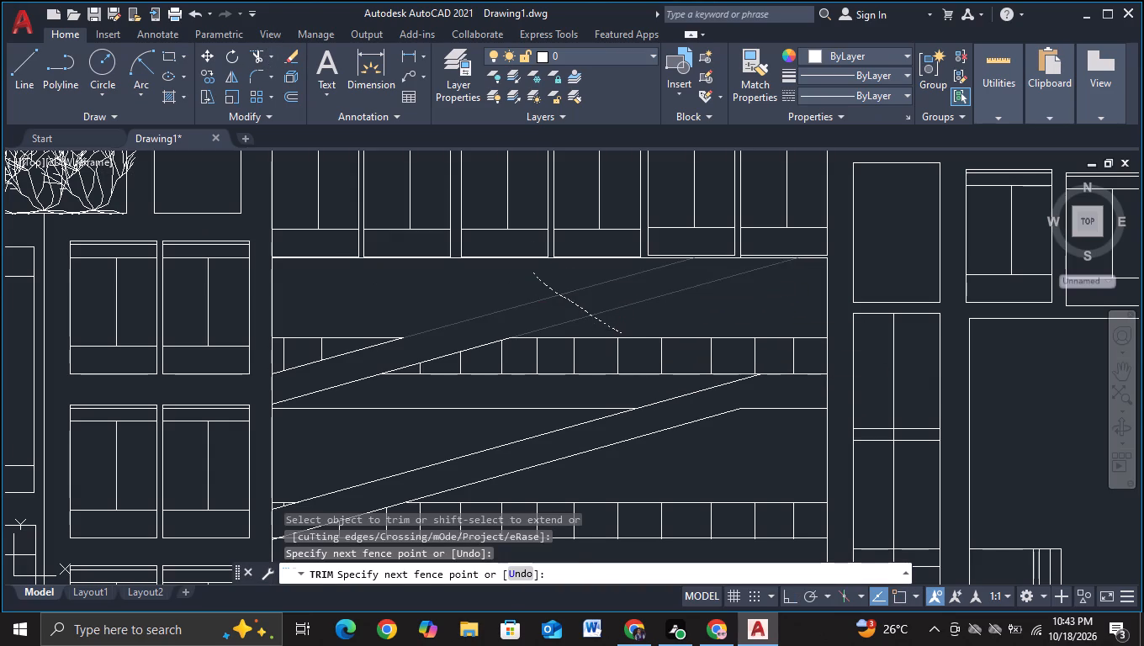
{"action": "key", "text": "Escape"}
On the second flight from the top, trim away both diagonals above the railing and their lower pieces near the wall.
{"action": "scroll", "coordinate": [640, 327], "scroll_direction": "down", "scroll_amount": 2}
{"action": "middle_click_drag", "start_coordinate": [643, 414], "coordinate": [574, 273]}
{"action": "scroll", "coordinate": [606, 316], "scroll_direction": "down", "scroll_amount": 1}
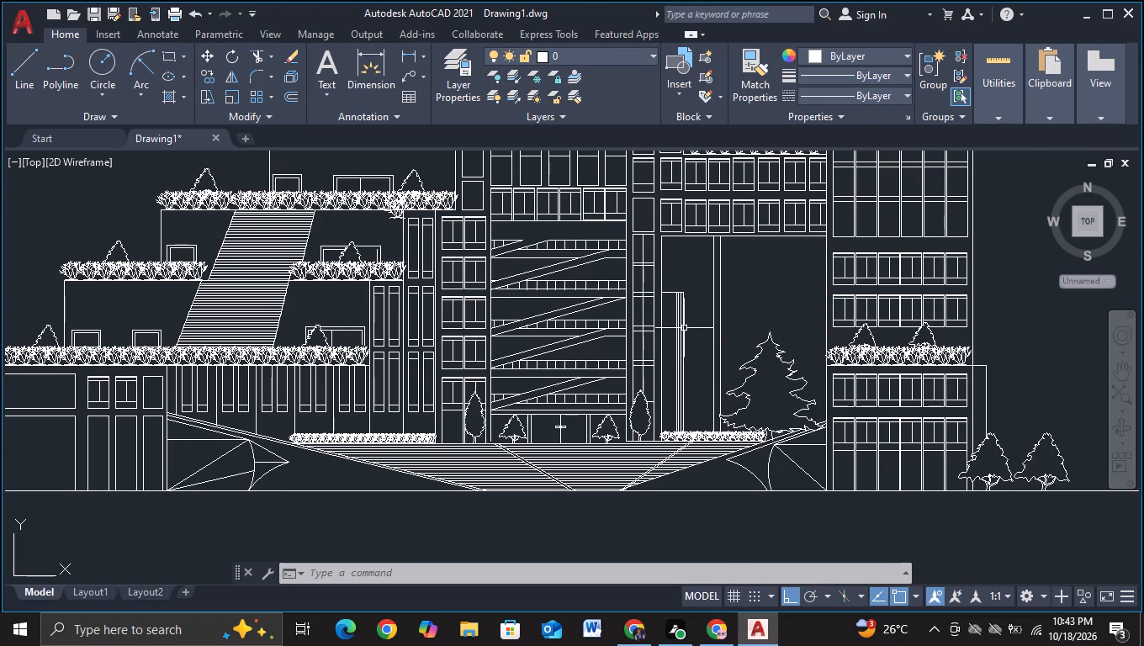
{"action": "scroll", "coordinate": [611, 326], "scroll_direction": "up", "scroll_amount": 2}
{"action": "middle_click_drag", "start_coordinate": [362, 284], "coordinate": [560, 313]}
{"action": "scroll", "coordinate": [541, 309], "scroll_direction": "up", "scroll_amount": 1}
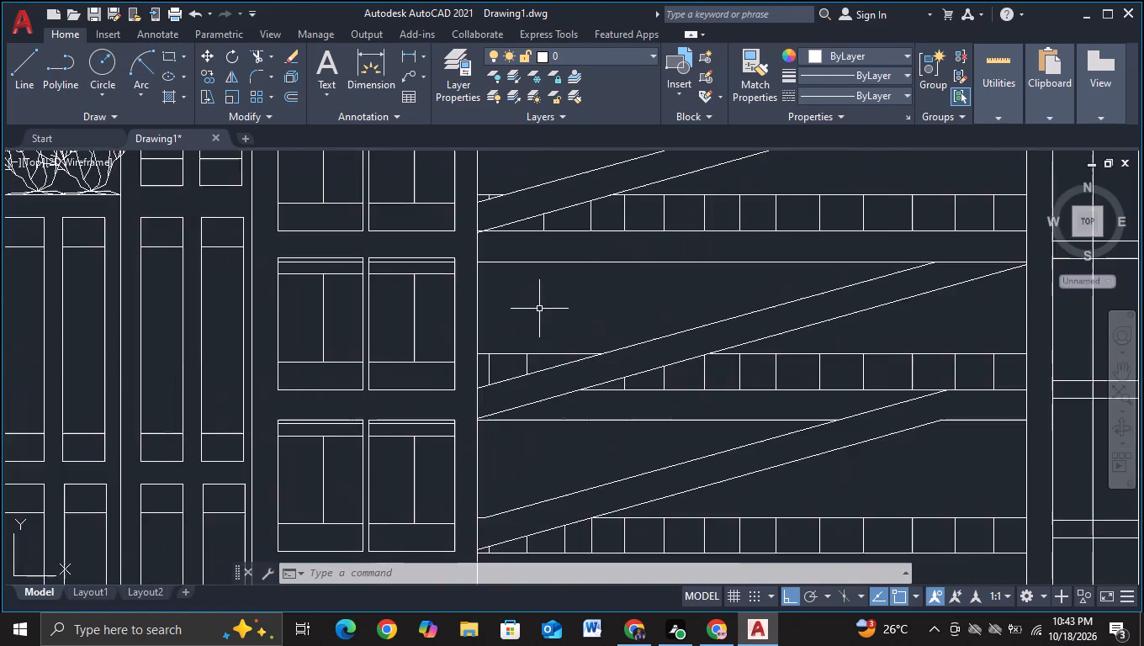
{"action": "middle_click_drag", "start_coordinate": [533, 314], "coordinate": [541, 359]}
{"action": "left_click", "coordinate": [257, 56]}
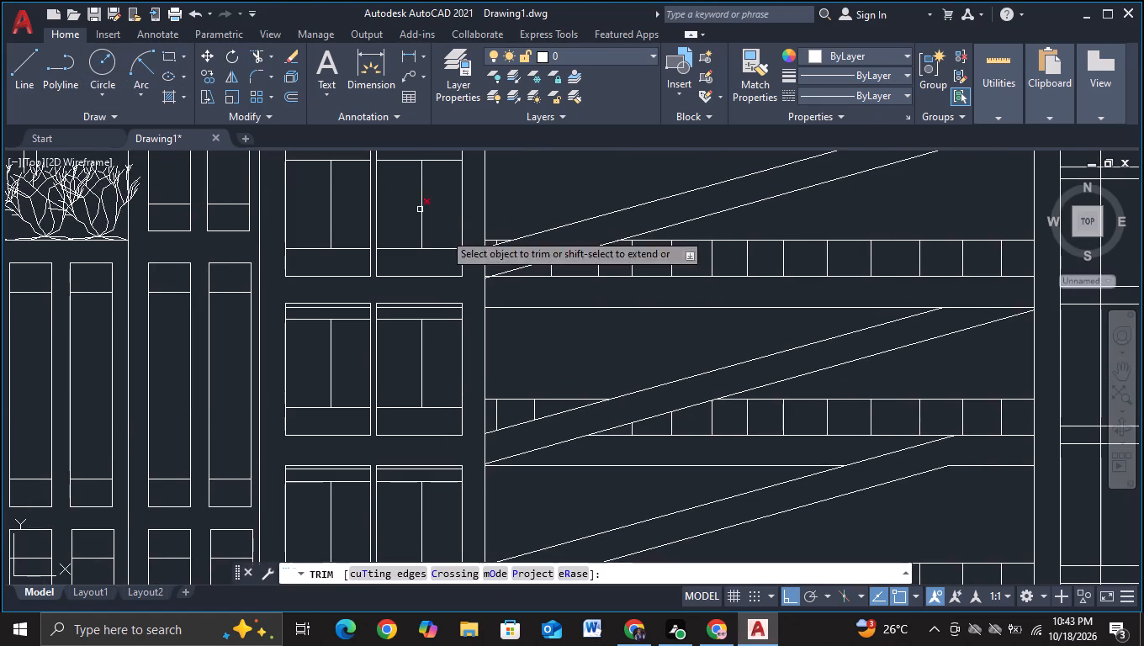
{"action": "left_click", "coordinate": [527, 267]}
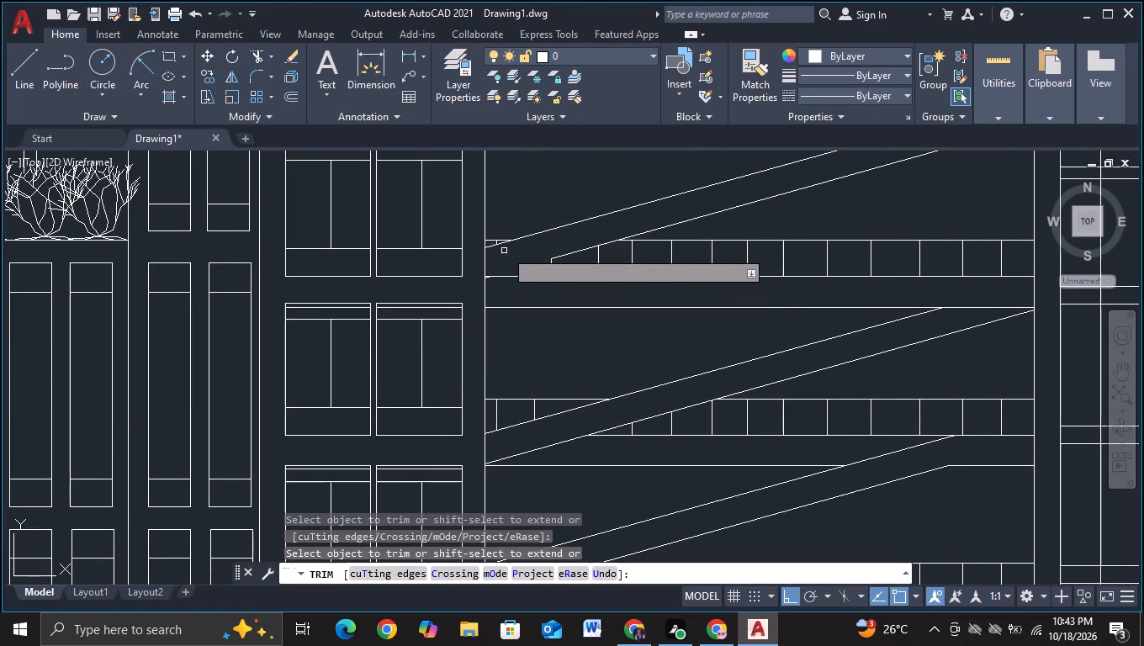
{"action": "scroll", "coordinate": [506, 246], "scroll_direction": "up", "scroll_amount": 2}
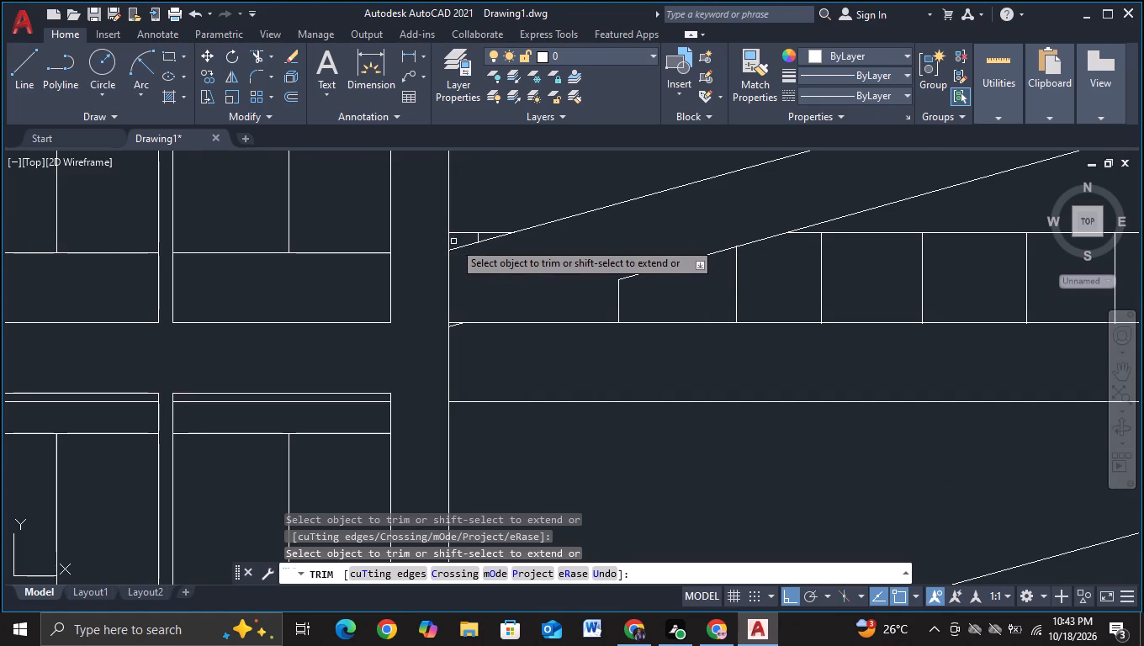
{"action": "left_click", "coordinate": [463, 245]}
{"action": "left_click", "coordinate": [488, 238]}
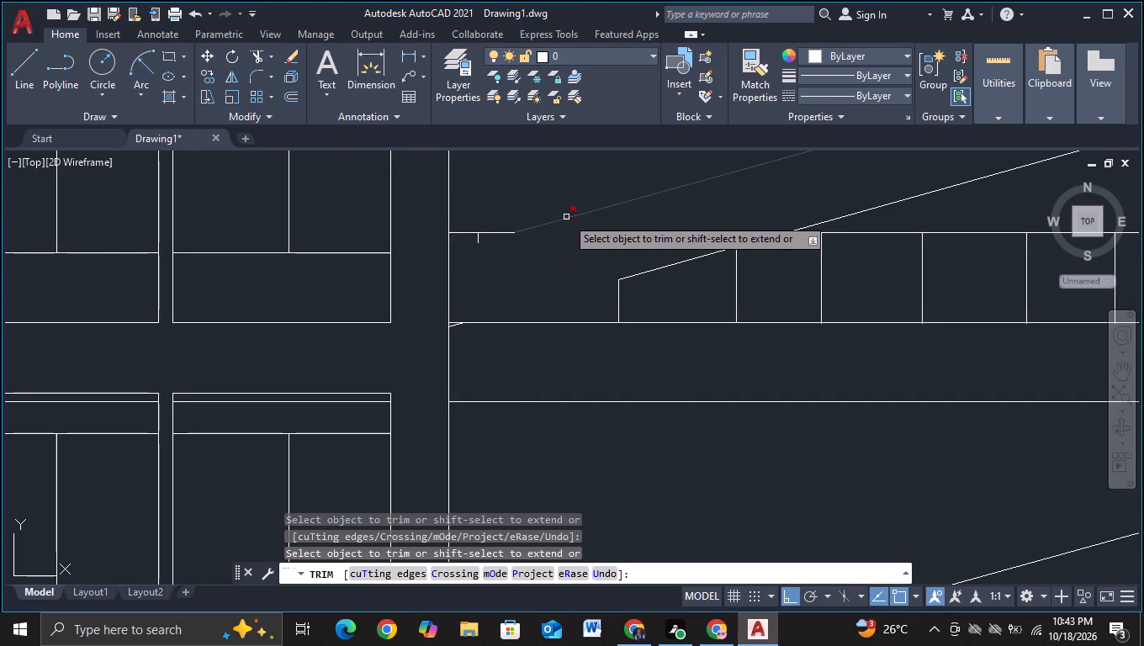
{"action": "left_click", "coordinate": [566, 217]}
{"action": "left_click", "coordinate": [831, 220]}
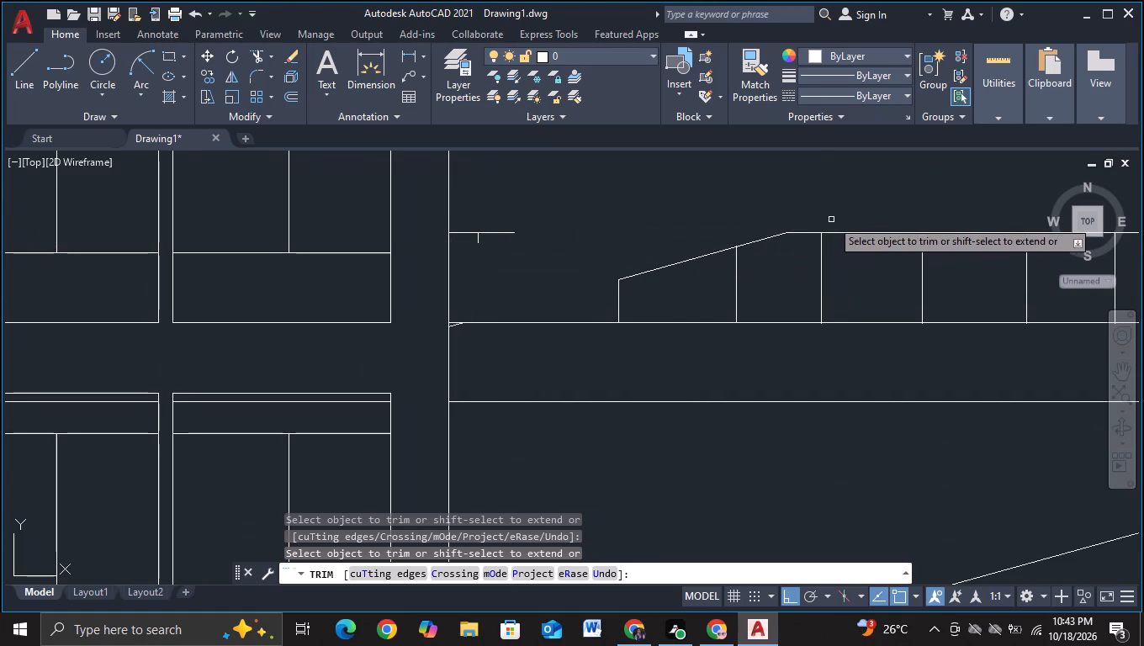
{"action": "key", "text": "Escape"}
On the second flight from the top, extend the top rail across its gap and the three shortened balusters to full railing height.
{"action": "key", "text": "e"}
{"action": "left_click", "coordinate": [826, 298]}
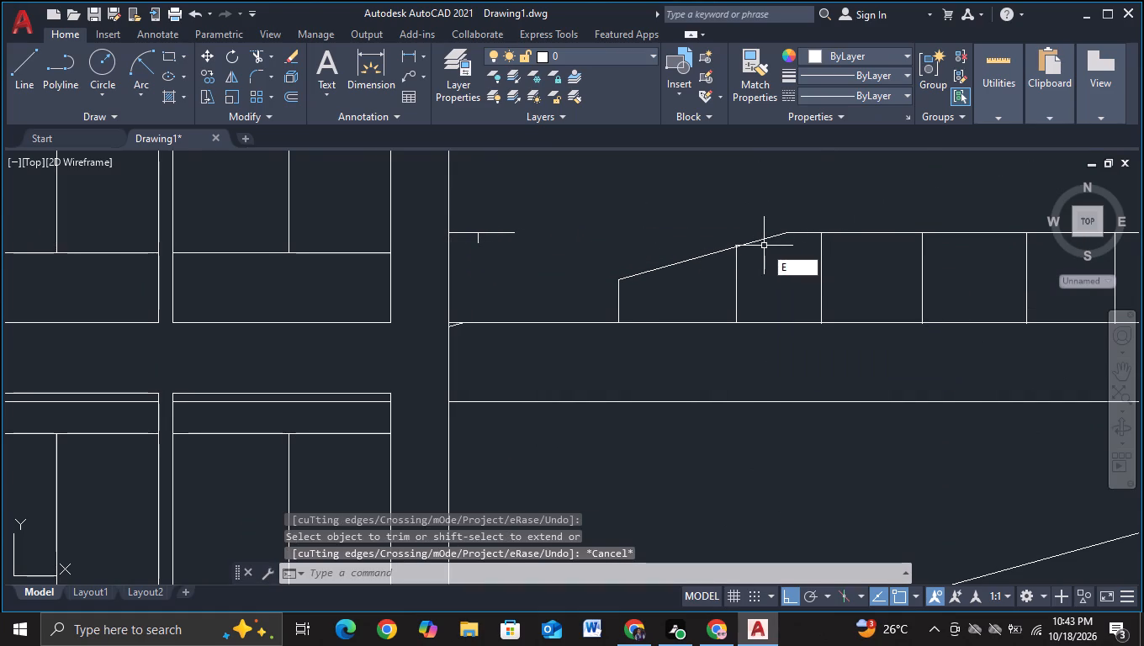
{"action": "left_click", "coordinate": [790, 233]}
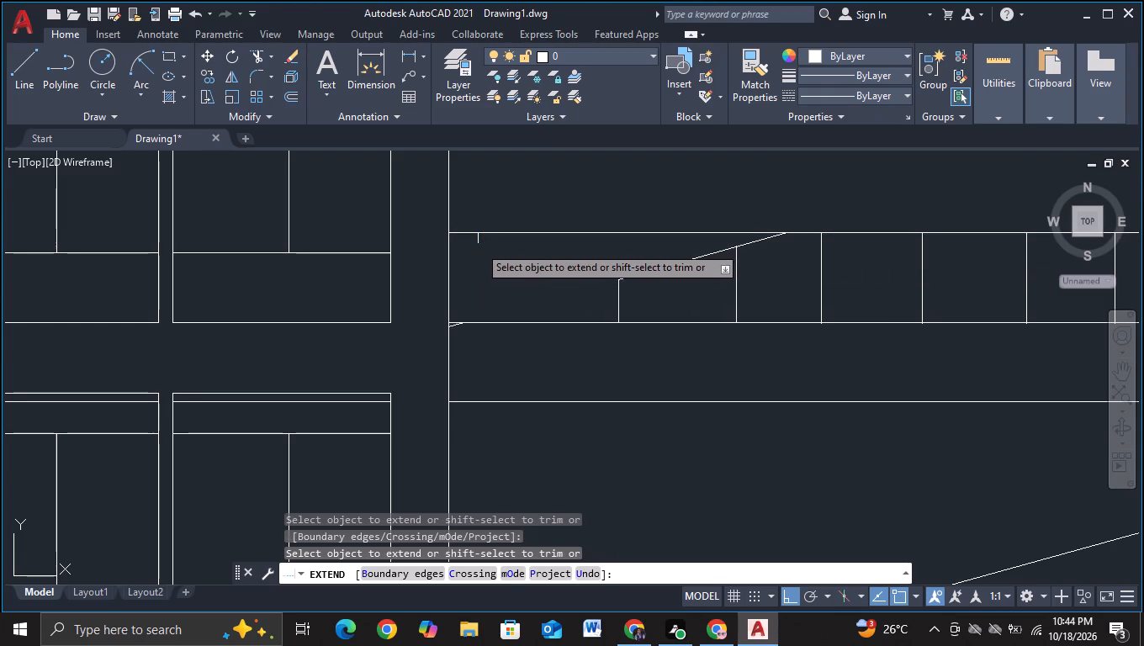
{"action": "left_click", "coordinate": [479, 246]}
{"action": "key", "text": "Escape"}
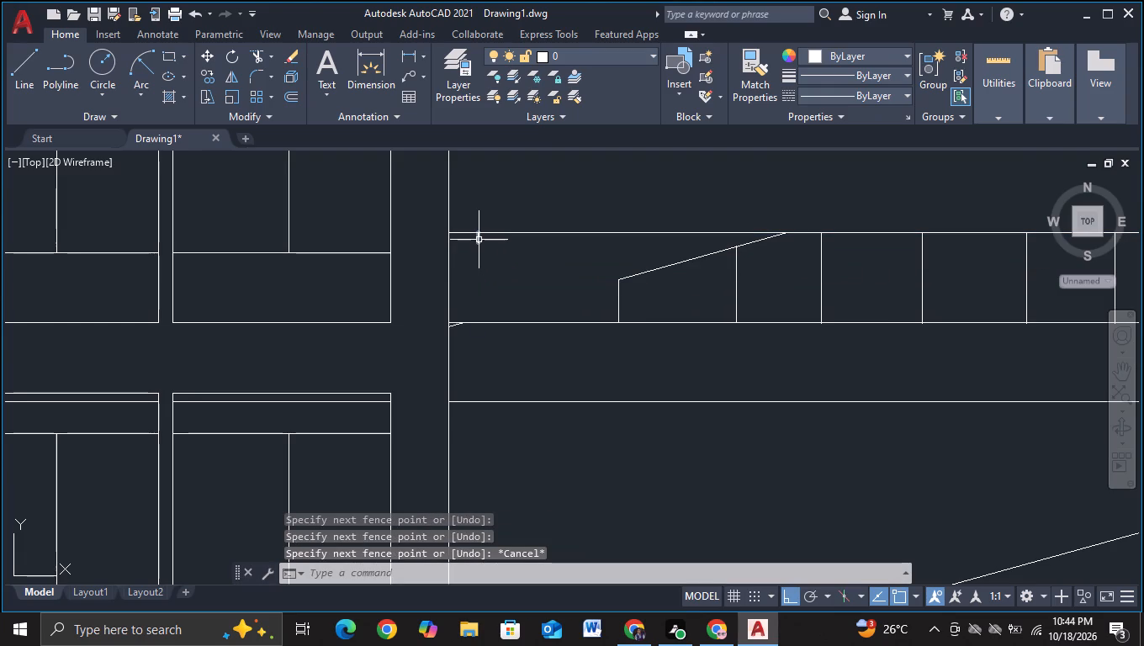
{"action": "key", "text": "e"}
{"action": "left_click", "coordinate": [519, 289]}
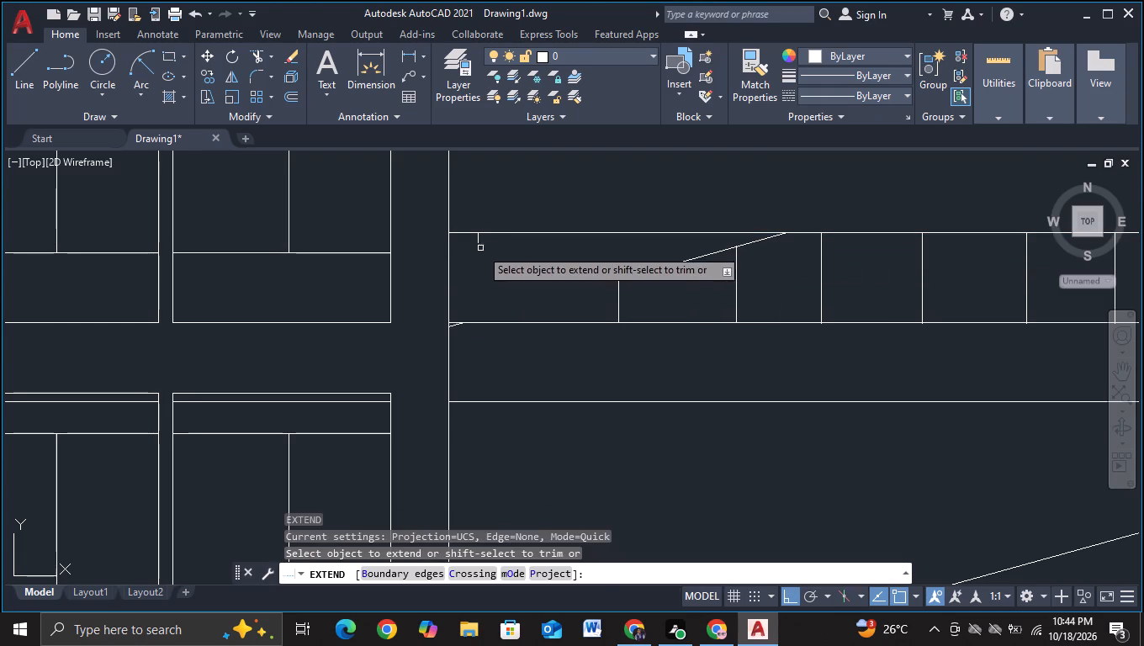
{"action": "left_click", "coordinate": [478, 245]}
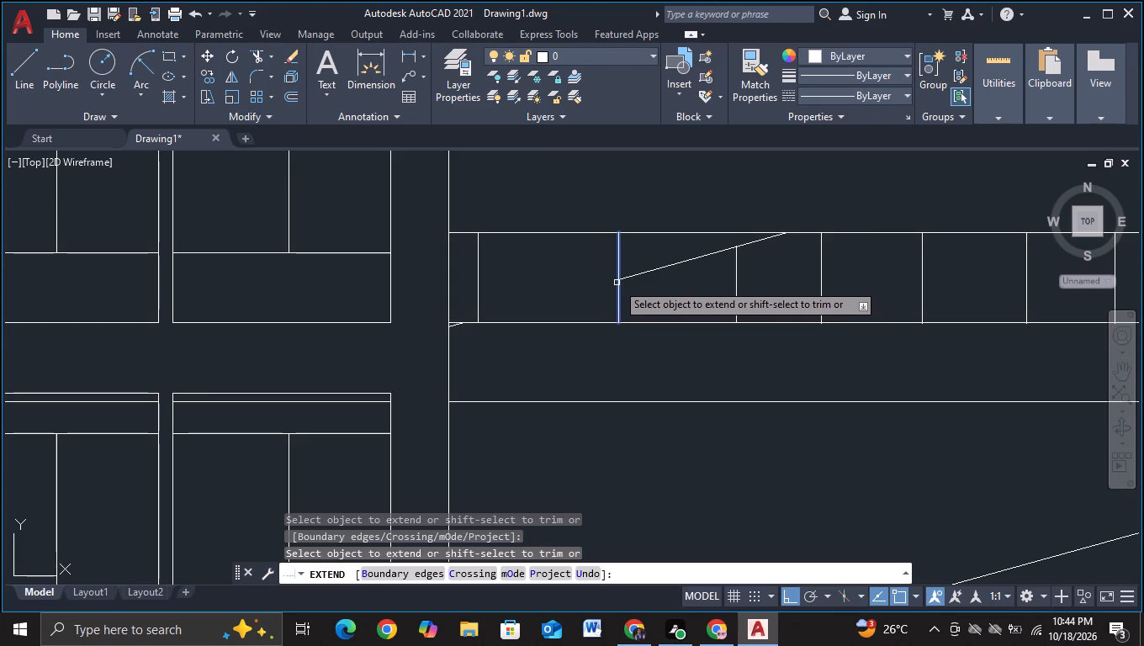
{"action": "left_click", "coordinate": [617, 283]}
{"action": "left_click", "coordinate": [739, 252]}
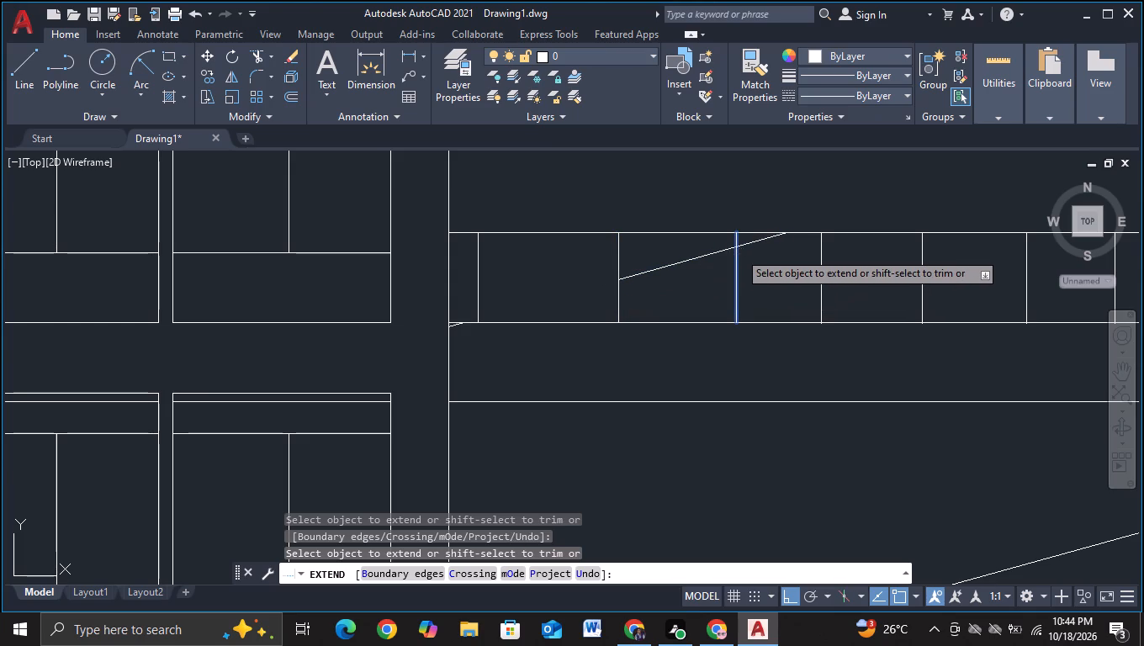
{"action": "key", "text": "Escape"}
Delete the leftover lower diagonal piece crossing the second flight's balusters.
{"action": "left_click", "coordinate": [702, 260]}
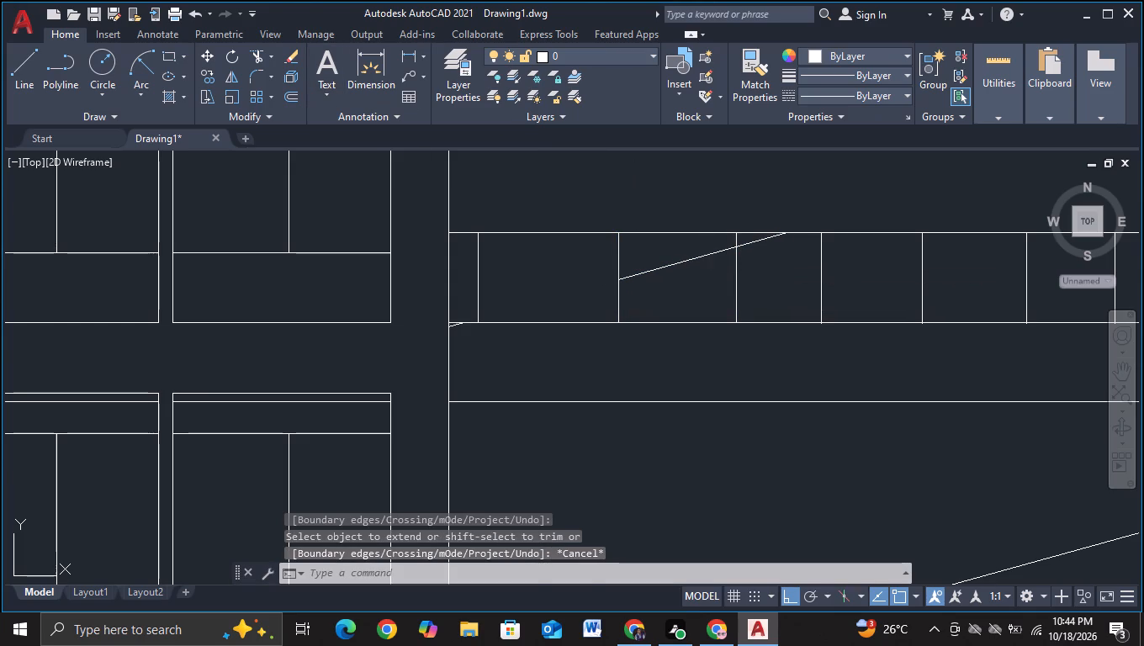
{"action": "key", "text": "Escape"}
{"action": "left_click", "coordinate": [701, 257]}
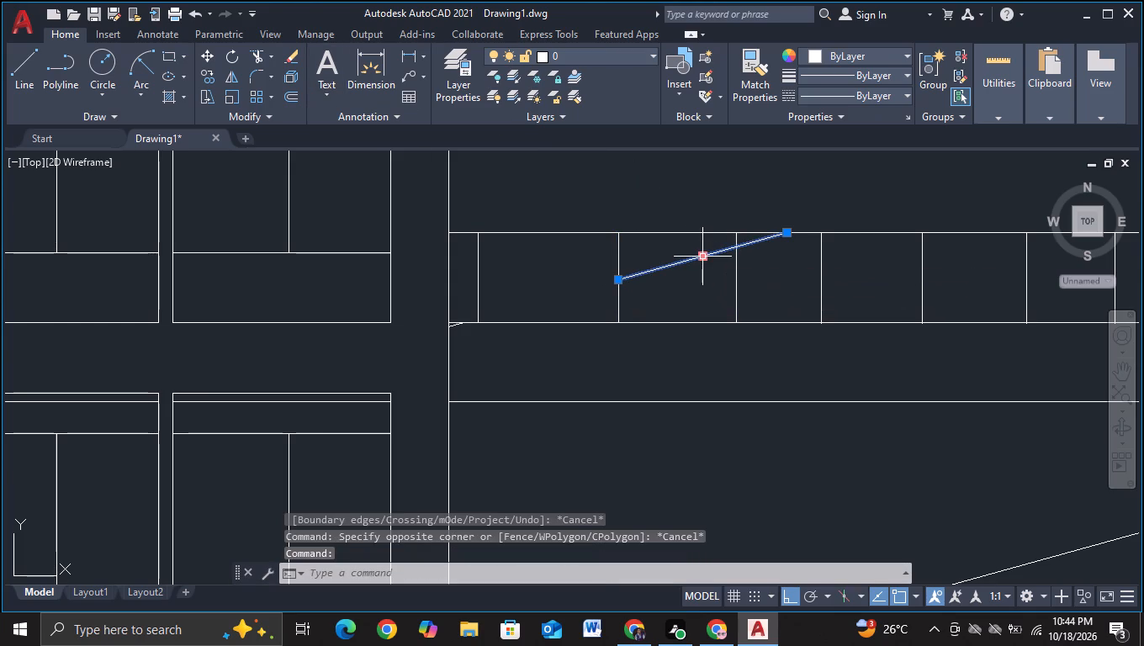
{"action": "key", "text": "Delete"}
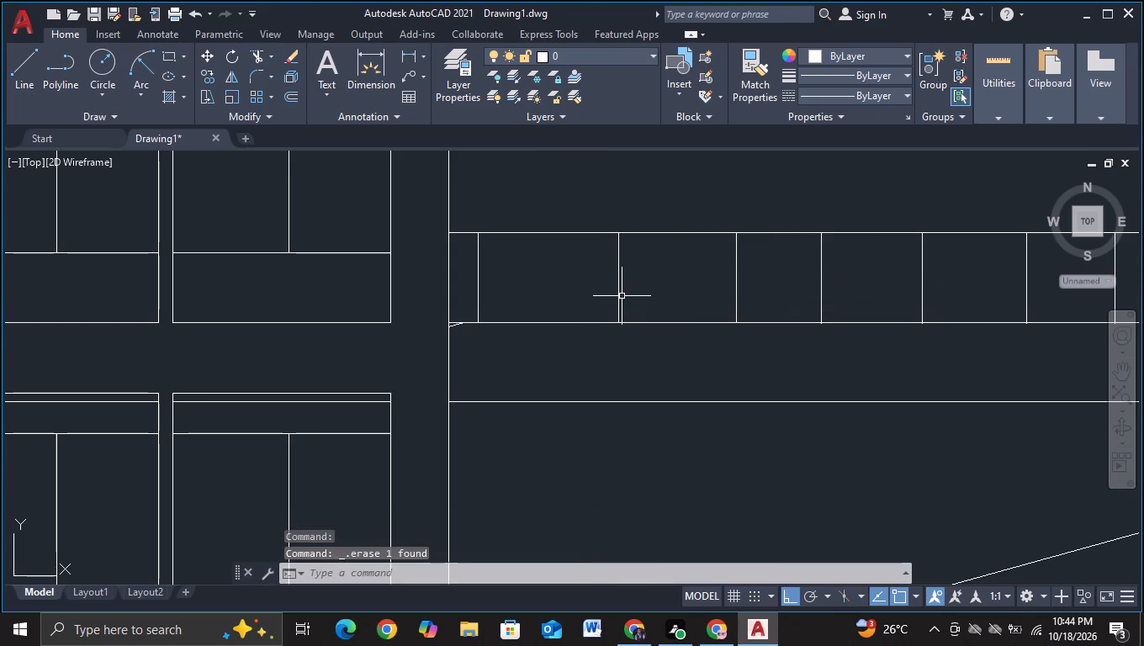
Copy the second full-height baluster from the wall into the wide spaces on both sides of it.
{"action": "left_click", "coordinate": [617, 294]}
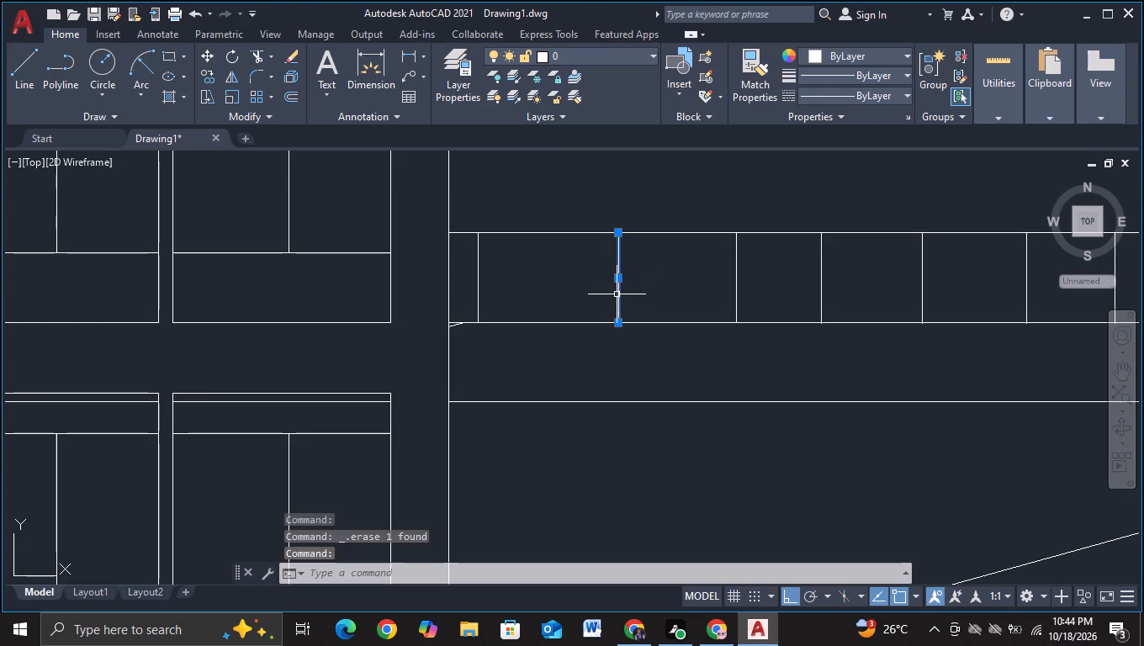
{"action": "key", "text": "c"}
{"action": "left_click", "coordinate": [676, 352]}
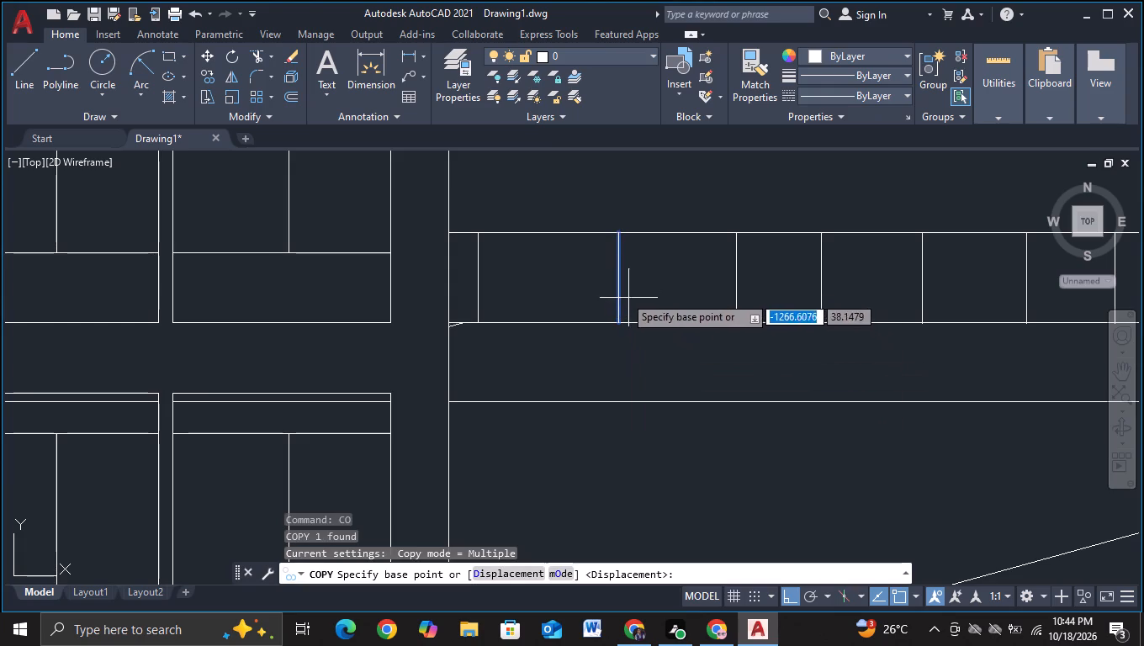
{"action": "left_click", "coordinate": [619, 293]}
{"action": "left_click", "coordinate": [548, 291]}
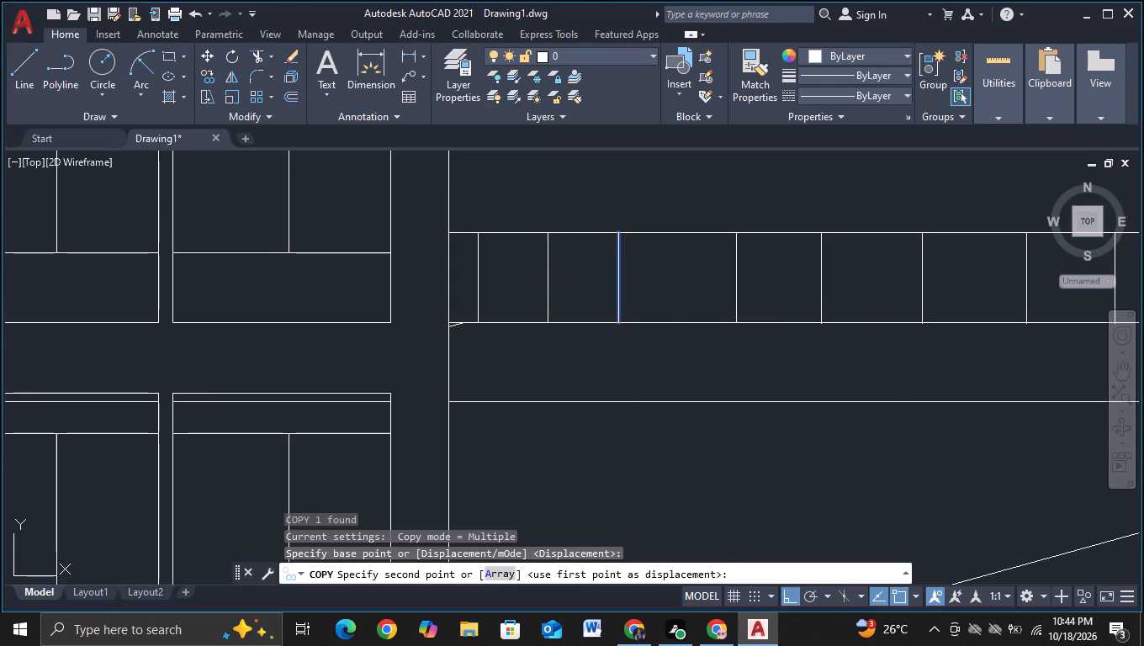
{"action": "left_click", "coordinate": [681, 294]}
{"action": "key", "text": "Escape"}
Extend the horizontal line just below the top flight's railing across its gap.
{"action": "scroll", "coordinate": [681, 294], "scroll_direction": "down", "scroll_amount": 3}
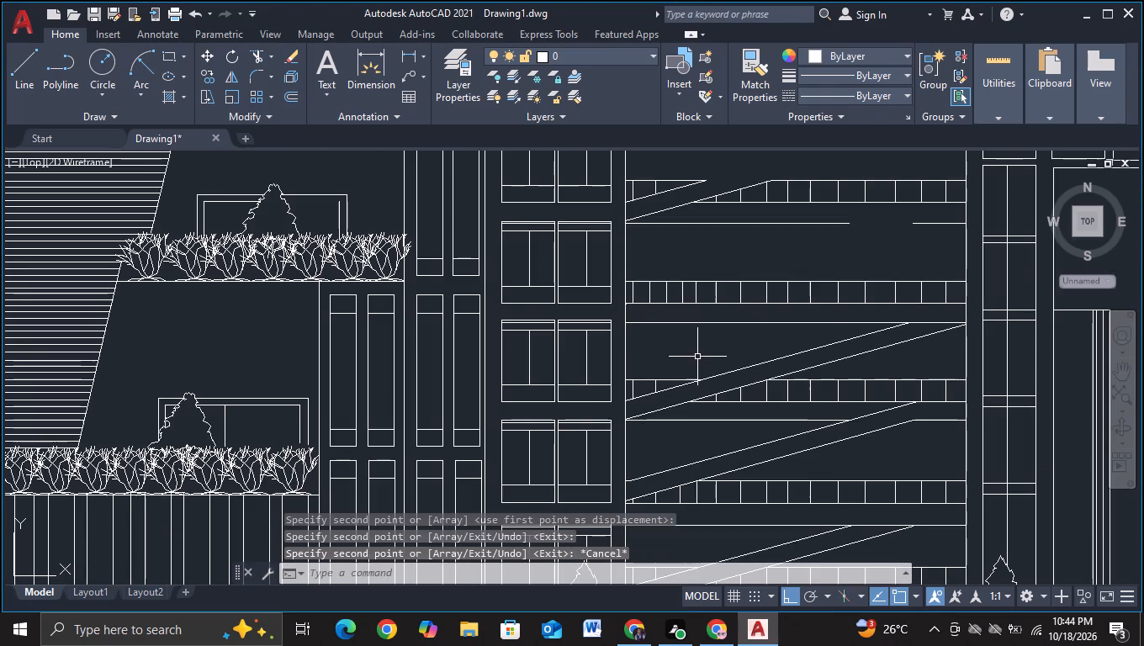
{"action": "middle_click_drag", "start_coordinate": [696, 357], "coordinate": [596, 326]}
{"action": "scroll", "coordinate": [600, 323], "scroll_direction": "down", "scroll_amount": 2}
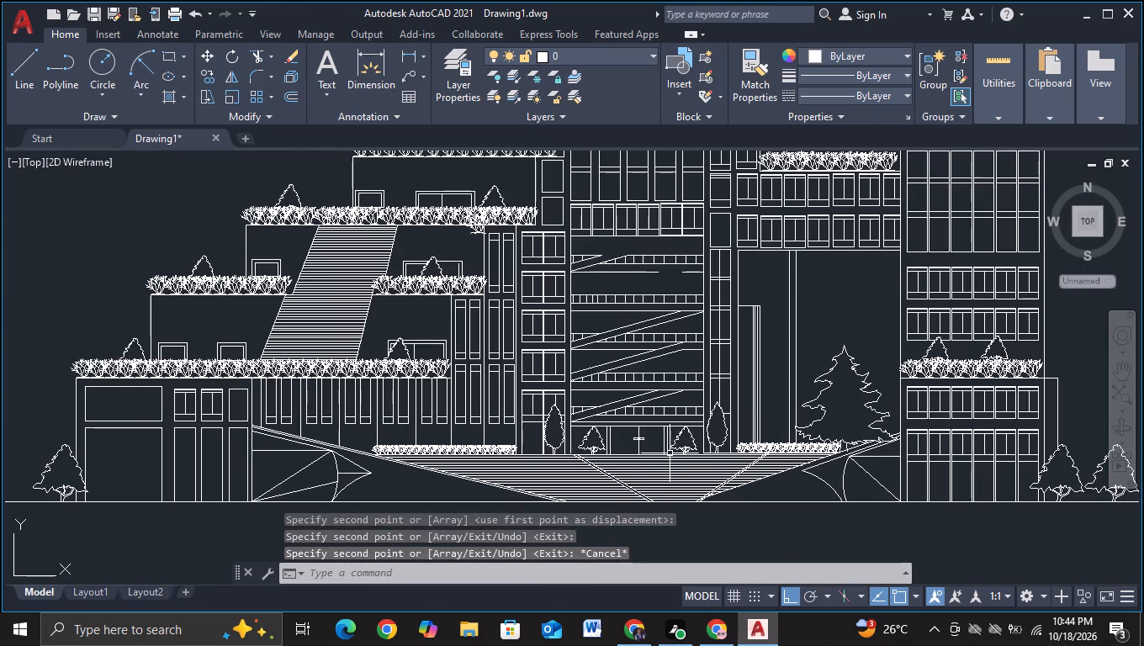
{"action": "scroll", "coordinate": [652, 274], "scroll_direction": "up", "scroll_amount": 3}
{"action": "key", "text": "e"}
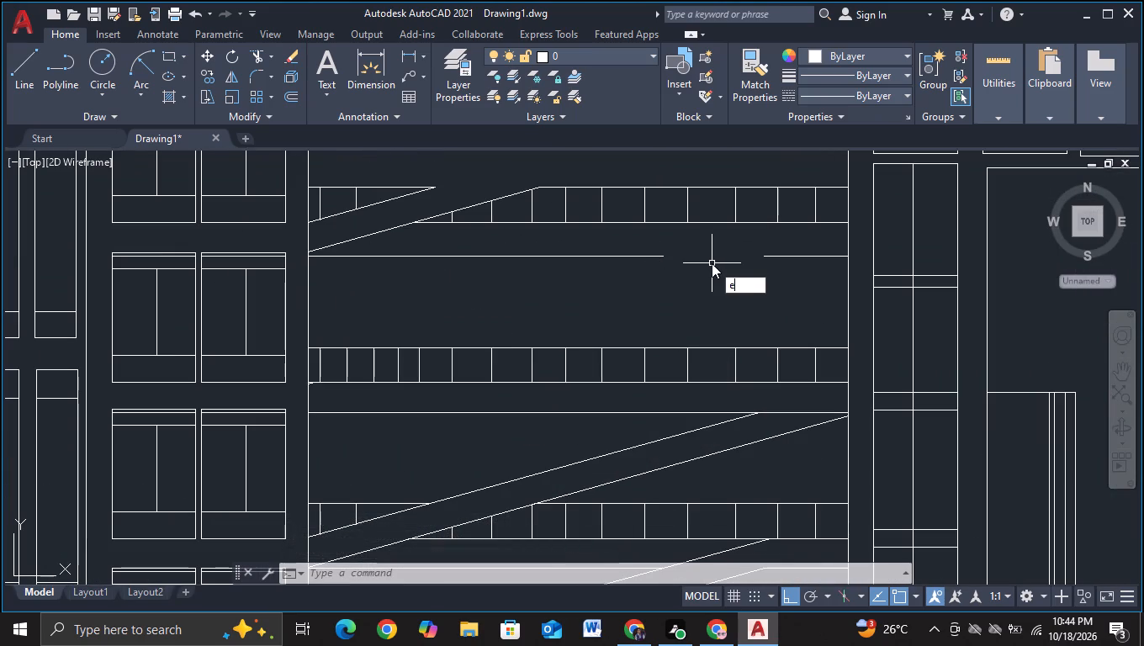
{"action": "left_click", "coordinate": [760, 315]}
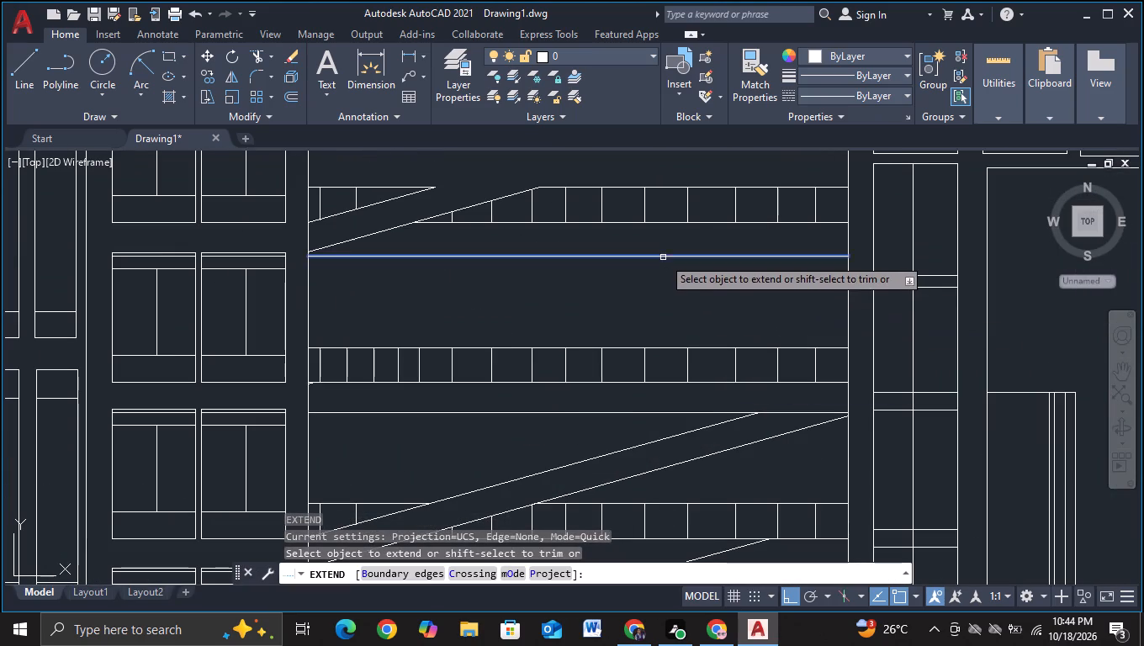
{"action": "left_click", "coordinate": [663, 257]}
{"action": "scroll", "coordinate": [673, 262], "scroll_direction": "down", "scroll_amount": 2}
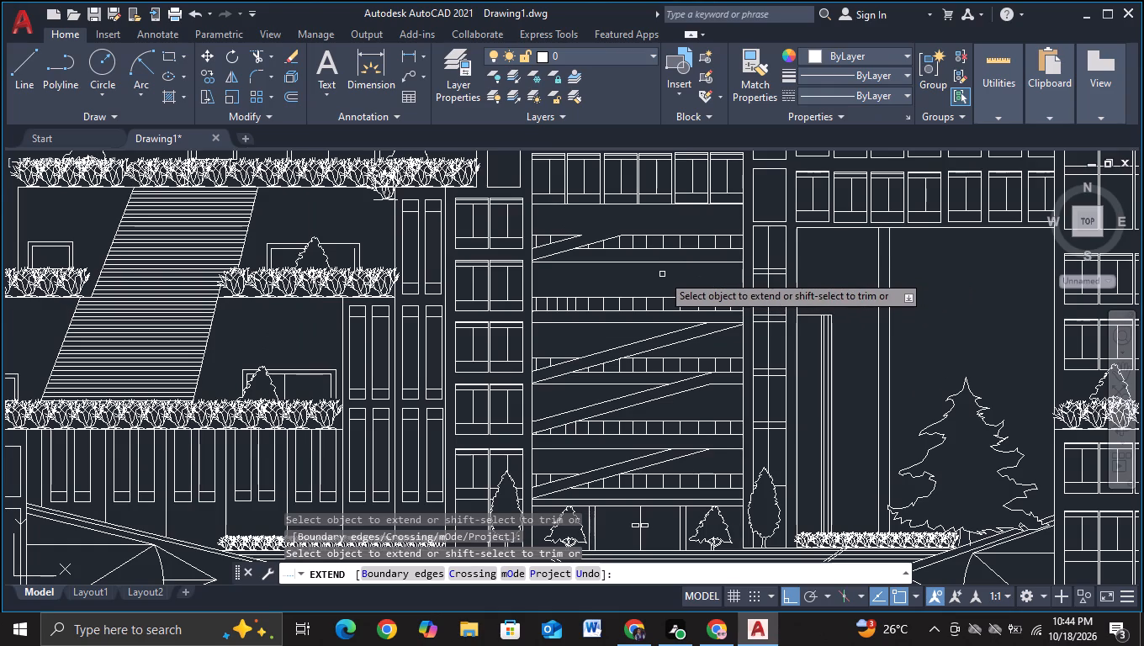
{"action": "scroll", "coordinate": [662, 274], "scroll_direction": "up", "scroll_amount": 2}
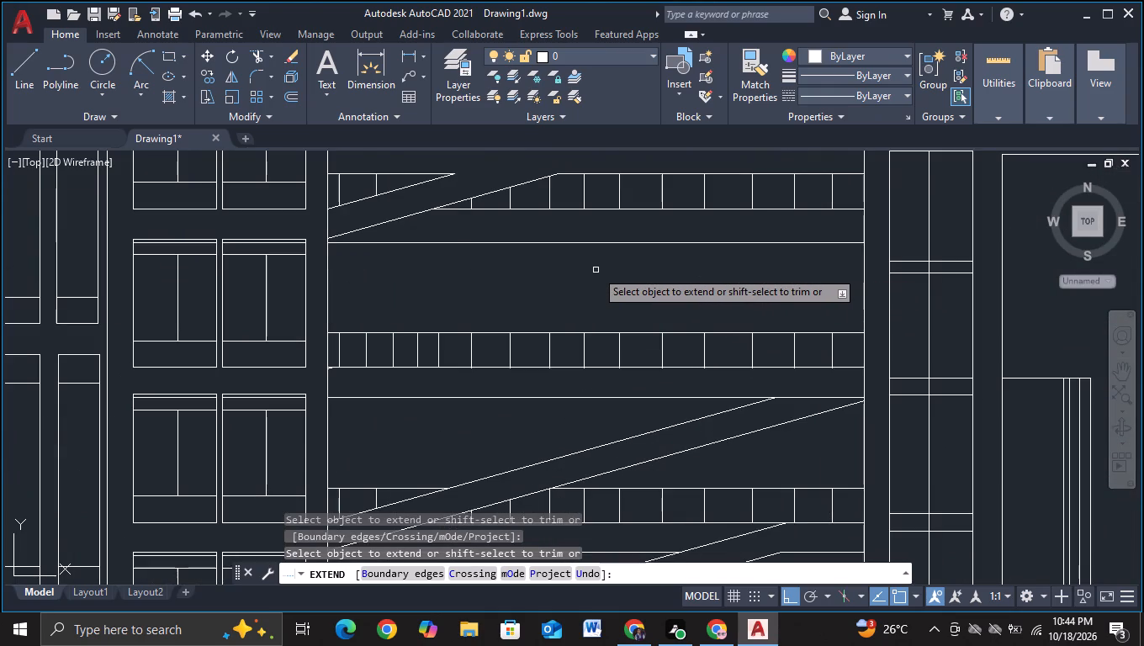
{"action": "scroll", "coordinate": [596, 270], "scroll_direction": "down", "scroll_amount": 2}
Undo the line extension and the earlier second-flight edits back to before its diagonals were trimmed.
{"action": "key", "text": "ctrl+z"}
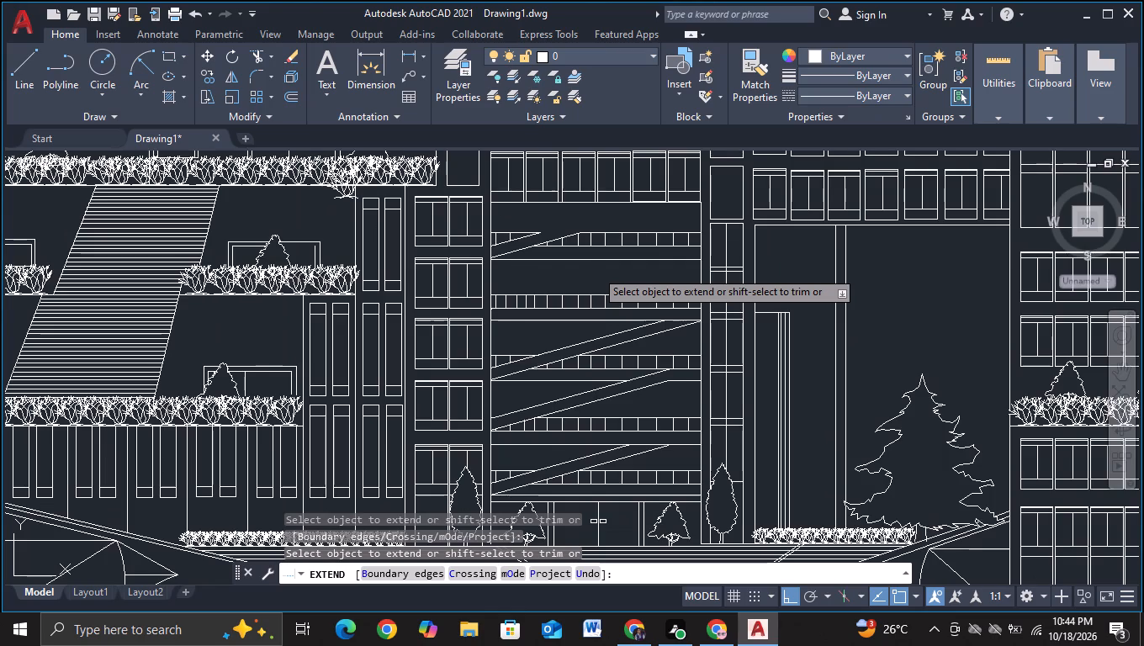
{"action": "key", "text": "z"}
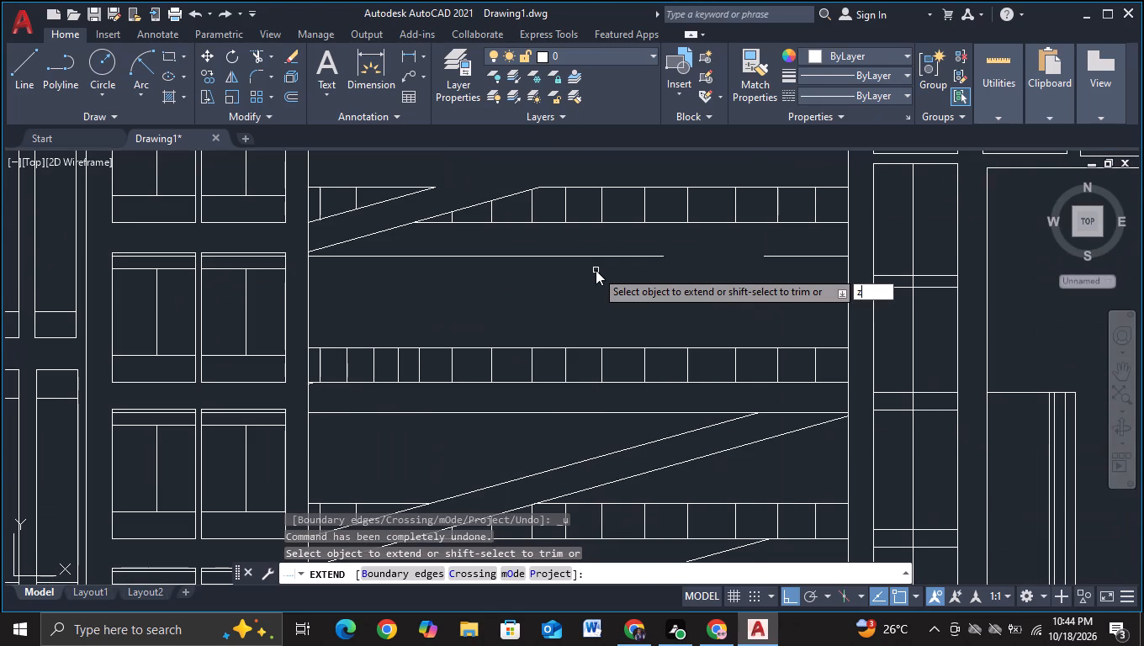
{"action": "scroll", "coordinate": [596, 270], "scroll_direction": "down", "scroll_amount": 1}
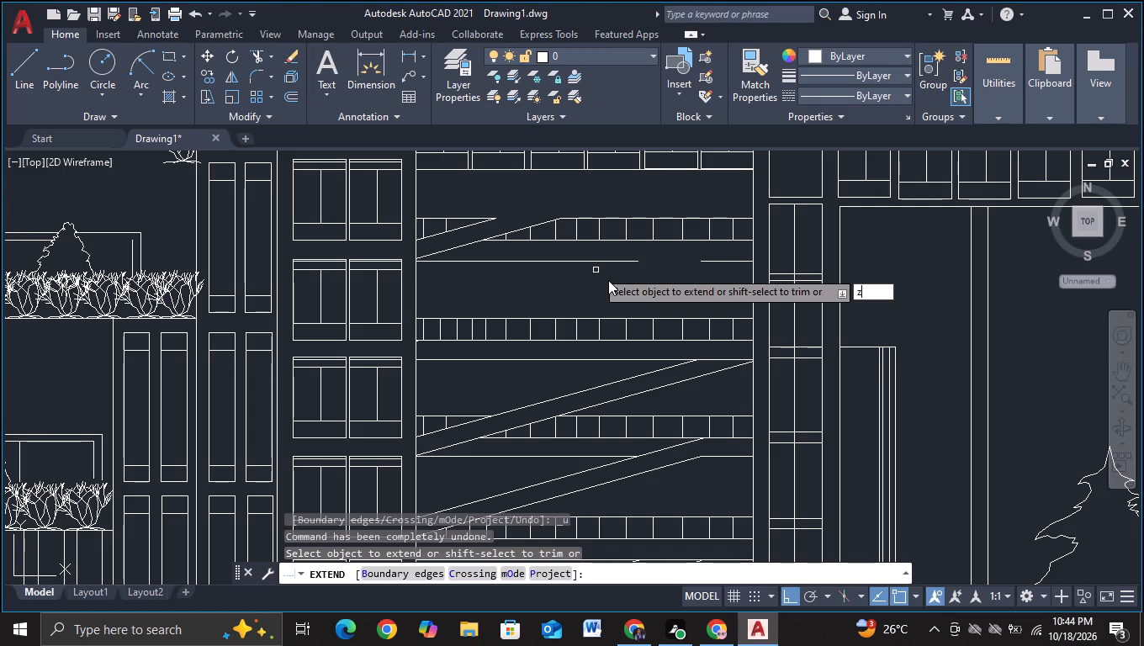
{"action": "key", "text": "ctrl+z"}
{"action": "key", "text": "ctrl+z"}
{"action": "key", "text": "ctrl+z"}
{"action": "key", "text": "Escape"}
{"action": "key", "text": "ctrl+z"}
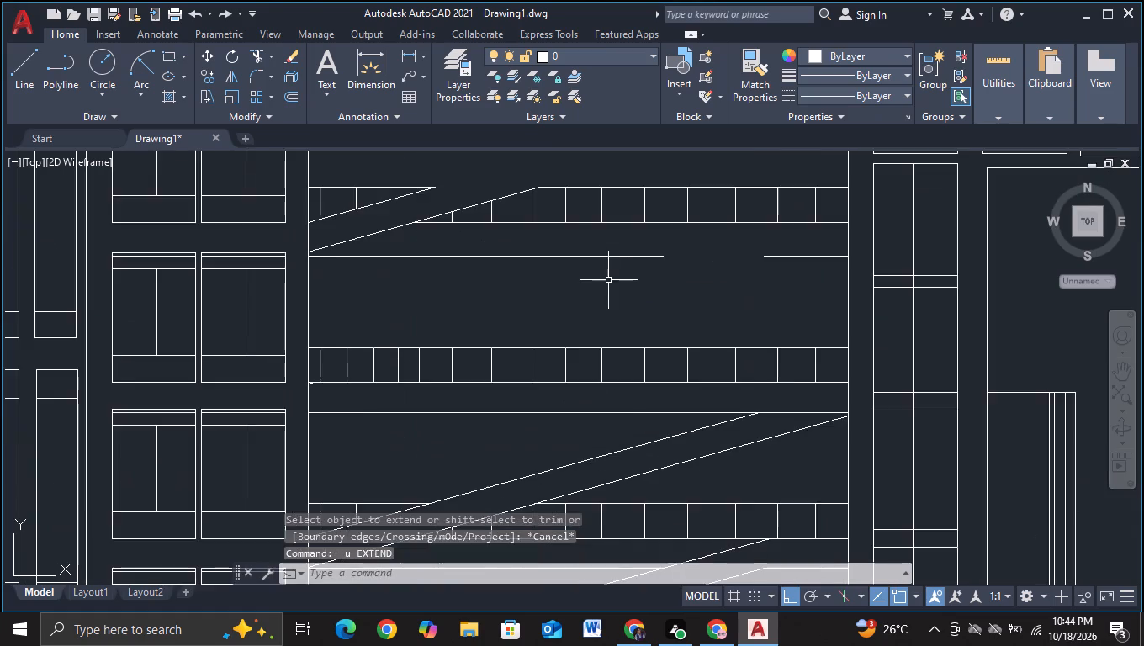
{"action": "key", "text": "ctrl+z"}
{"action": "key", "text": "ctrl+z"}
{"action": "key", "text": "ctrl+z"}
{"action": "key", "text": "ctrl+z"}
{"action": "key", "text": "ctrl+z"}
{"action": "key", "text": "ctrl+z"}
{"action": "key", "text": "ctrl+z"}
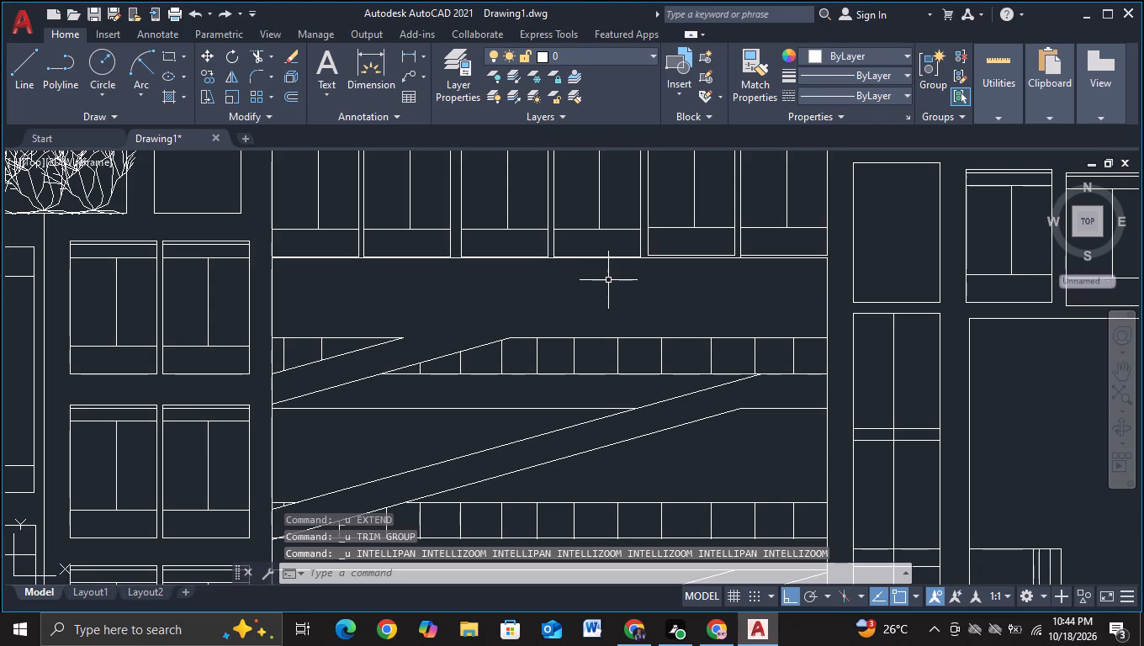
On the top flight, trim away both diagonals, including the lower piece near the left wall and the segments between balusters.
{"action": "scroll", "coordinate": [604, 277], "scroll_direction": "down", "scroll_amount": 3}
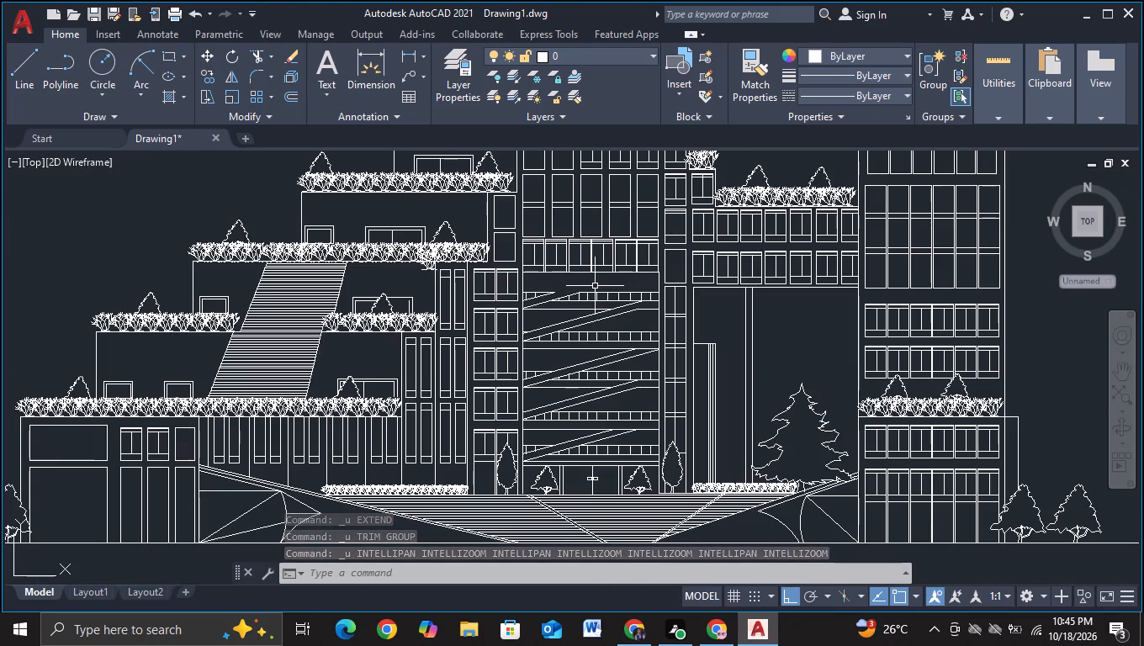
{"action": "scroll", "coordinate": [595, 286], "scroll_direction": "up", "scroll_amount": 3}
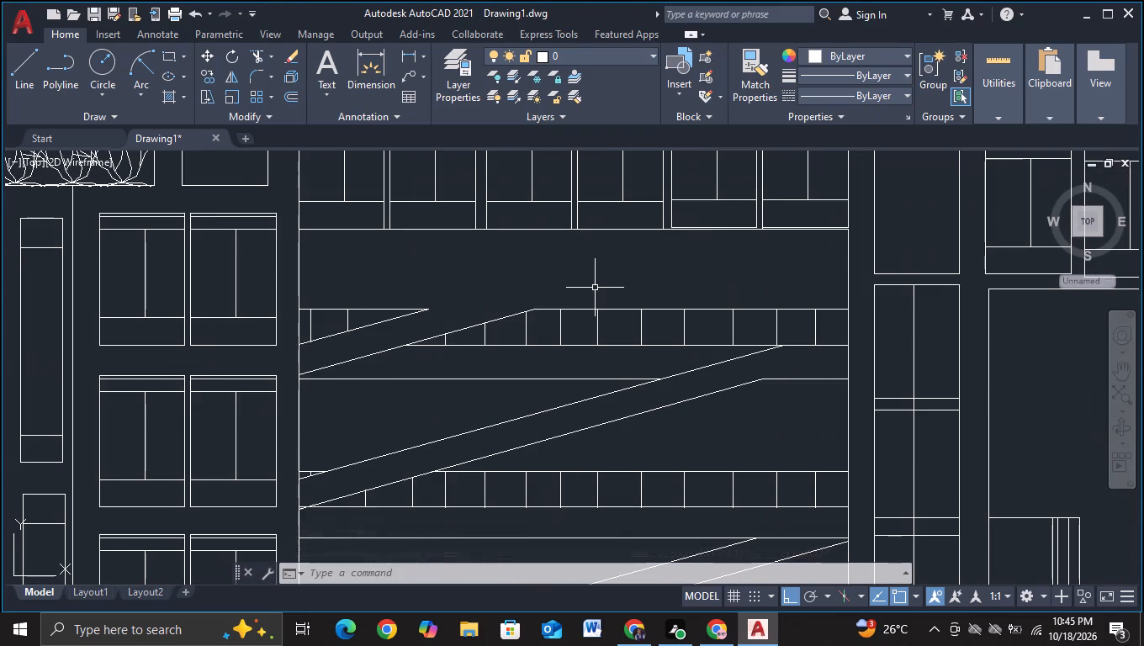
{"action": "middle_click_drag", "start_coordinate": [595, 288], "coordinate": [602, 278]}
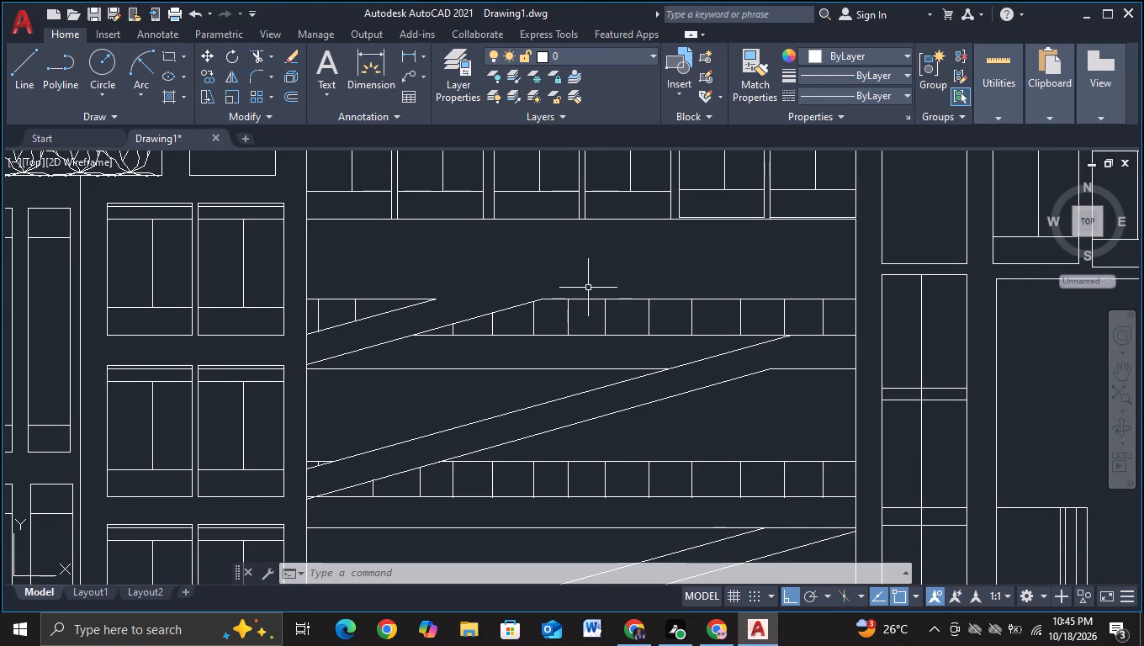
{"action": "middle_click_drag", "start_coordinate": [588, 288], "coordinate": [606, 278]}
{"action": "left_click", "coordinate": [254, 50]}
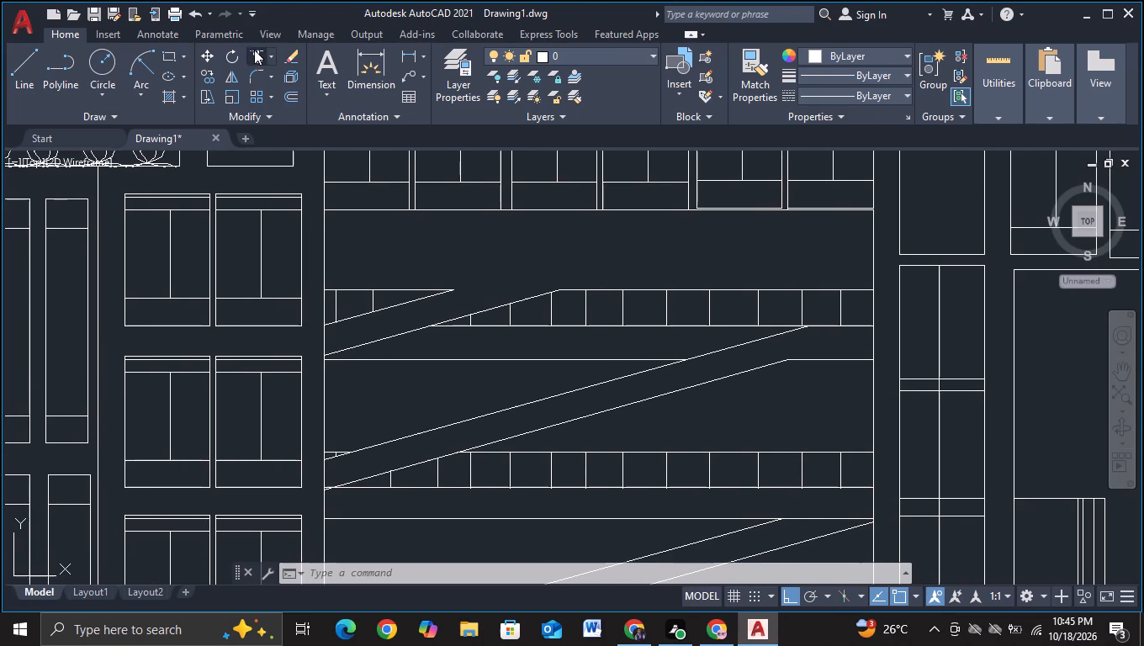
{"action": "scroll", "coordinate": [362, 316], "scroll_direction": "down", "scroll_amount": 2}
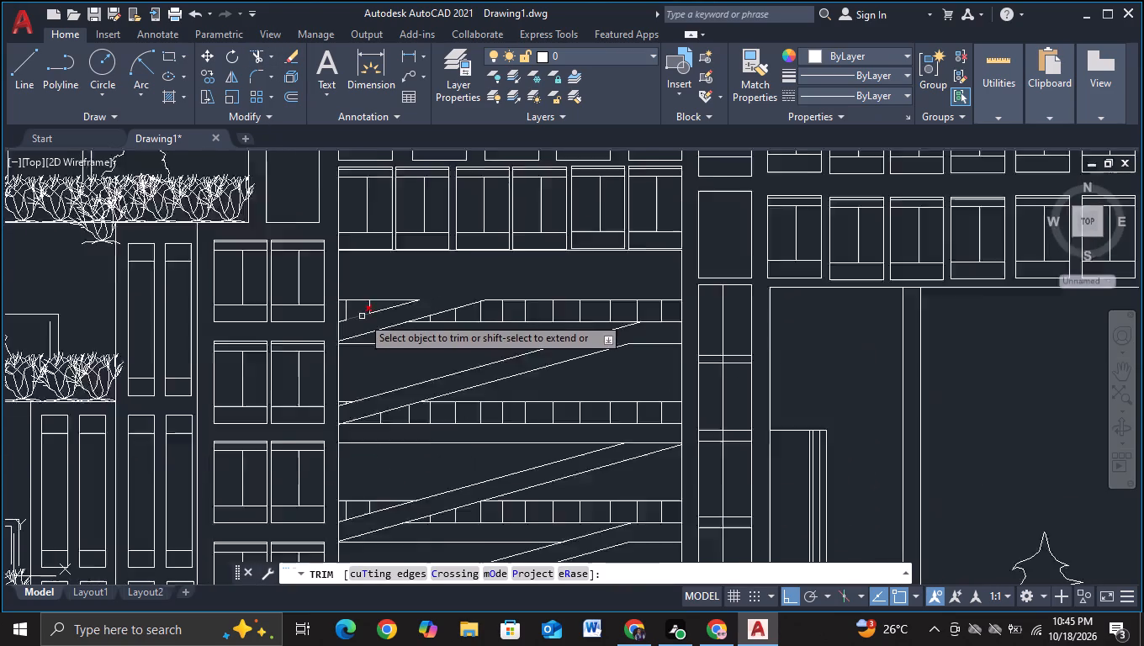
{"action": "middle_click_drag", "start_coordinate": [427, 408], "coordinate": [453, 410]}
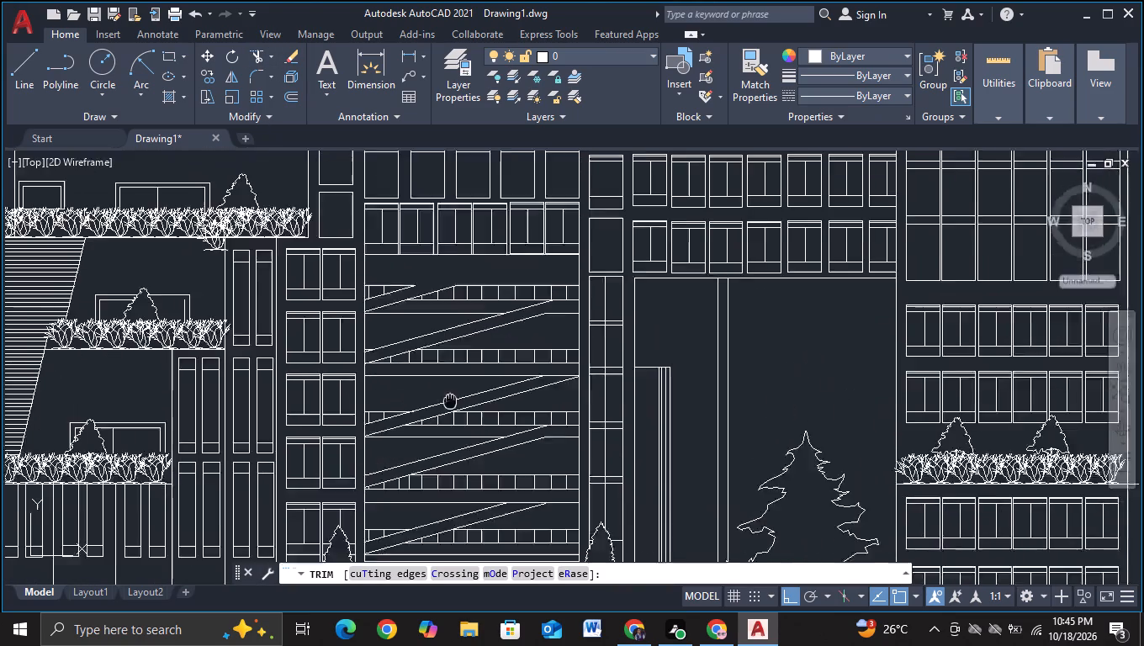
{"action": "middle_click_drag", "start_coordinate": [453, 410], "coordinate": [455, 416]}
{"action": "scroll", "coordinate": [410, 347], "scroll_direction": "up", "scroll_amount": 1}
{"action": "left_click", "coordinate": [408, 319]}
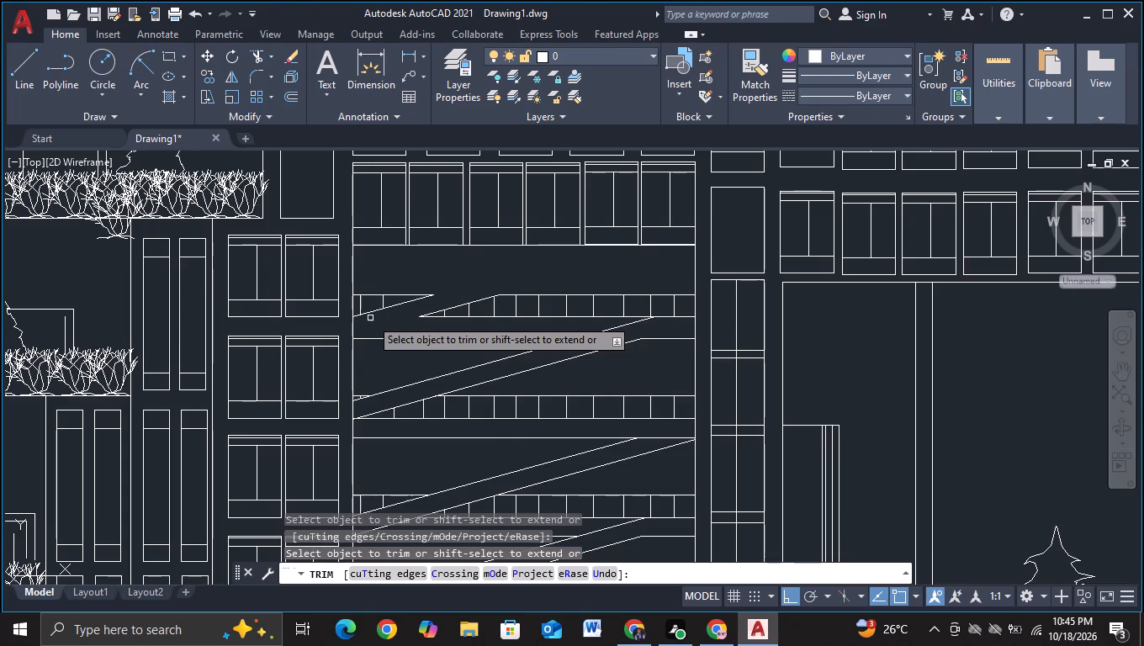
{"action": "scroll", "coordinate": [370, 318], "scroll_direction": "up", "scroll_amount": 2}
{"action": "left_click", "coordinate": [379, 299]}
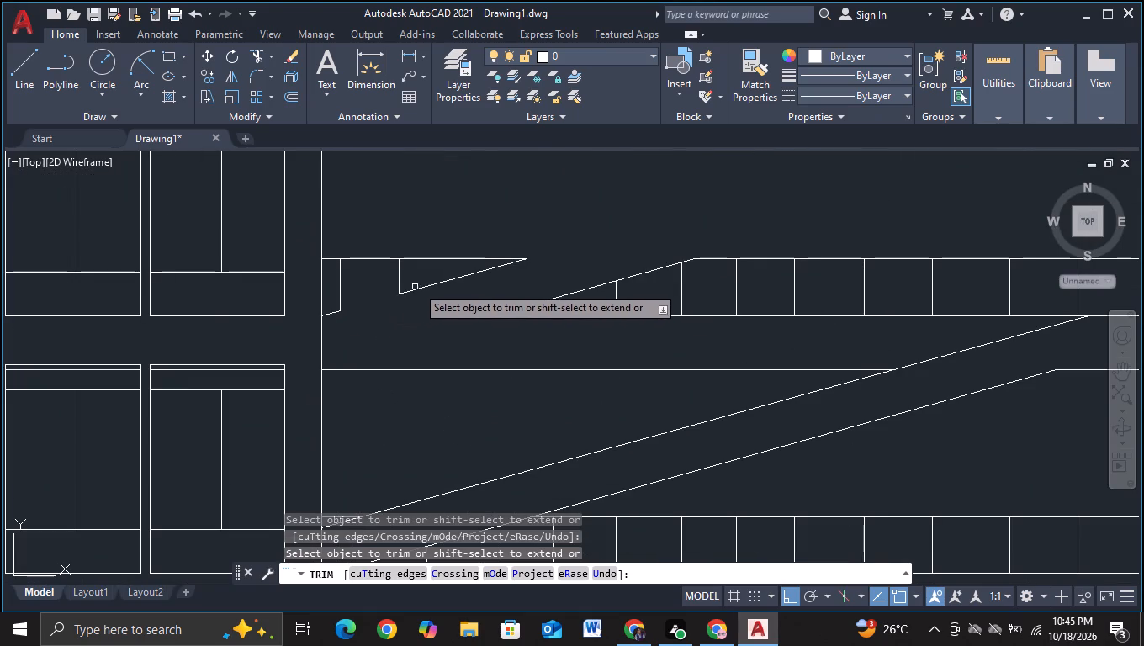
{"action": "left_click", "coordinate": [424, 285]}
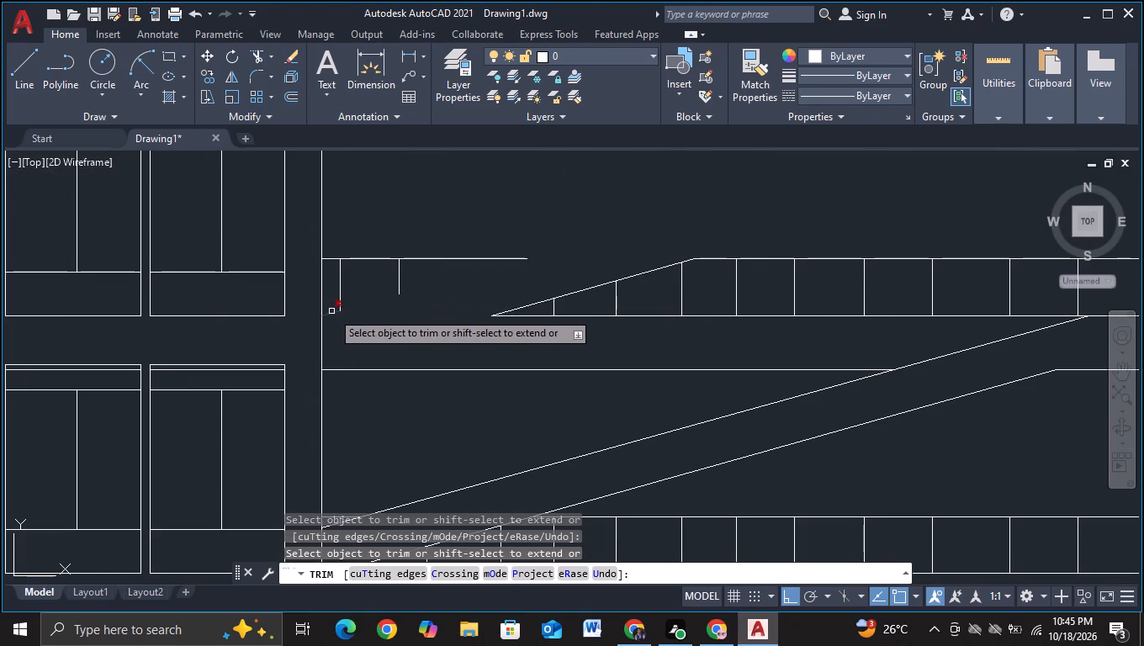
{"action": "left_click", "coordinate": [331, 311]}
{"action": "left_click", "coordinate": [529, 303]}
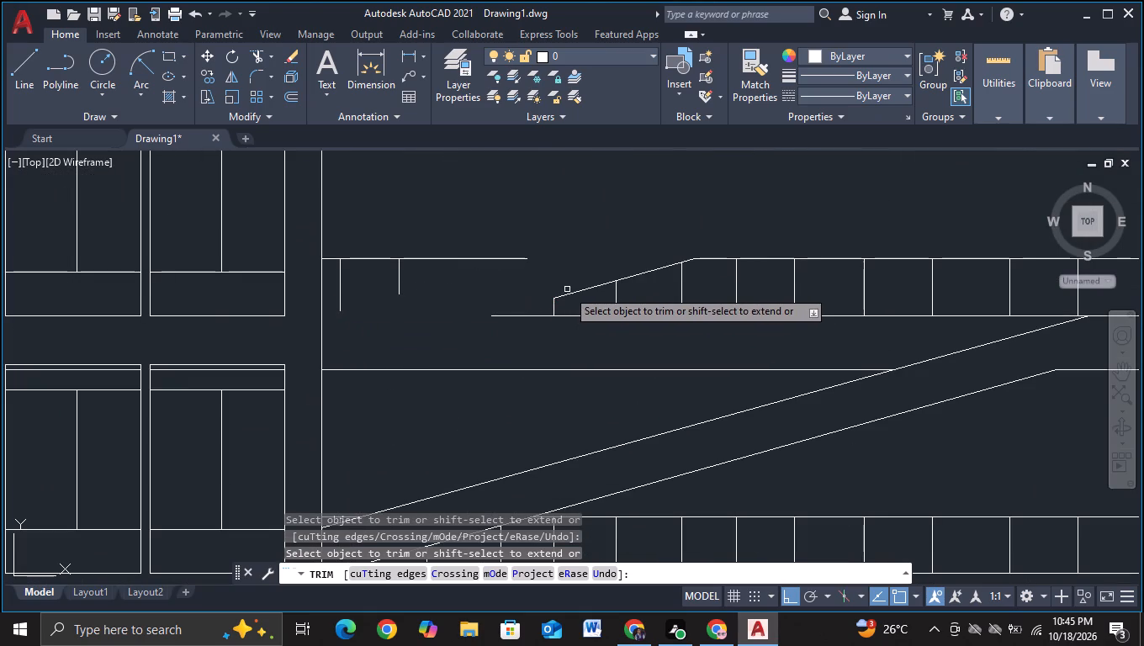
{"action": "left_click", "coordinate": [571, 293]}
{"action": "left_click", "coordinate": [648, 272]}
Remove the two rightmost balusters of the top flight's railing.
{"action": "scroll", "coordinate": [640, 274], "scroll_direction": "down", "scroll_amount": 3}
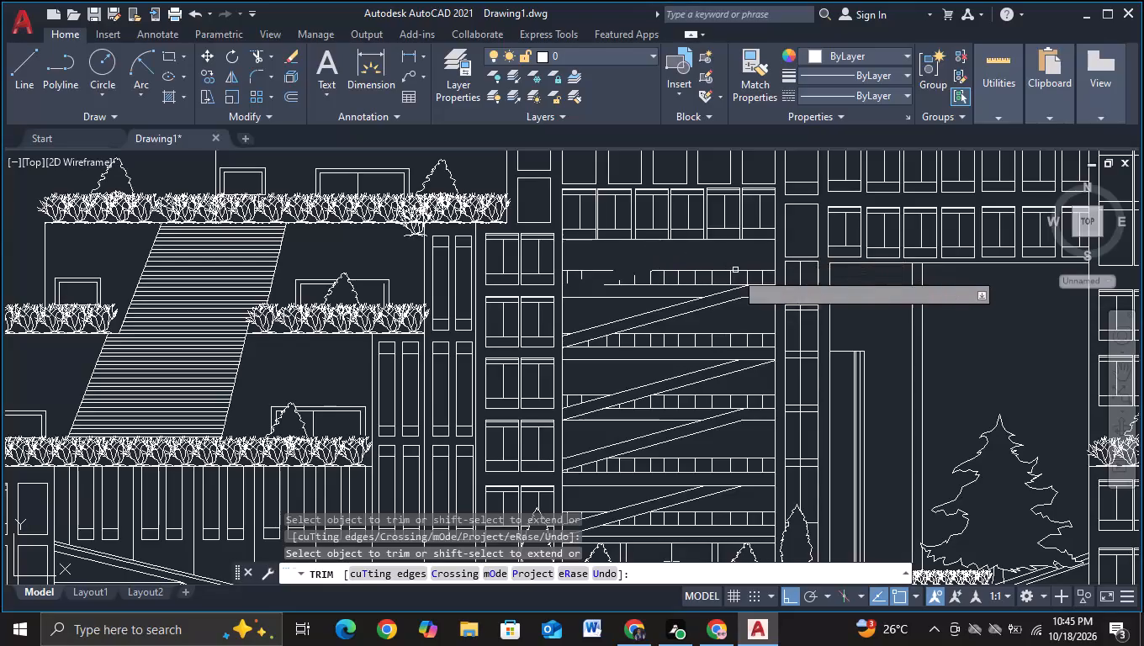
{"action": "scroll", "coordinate": [736, 277], "scroll_direction": "up", "scroll_amount": 2}
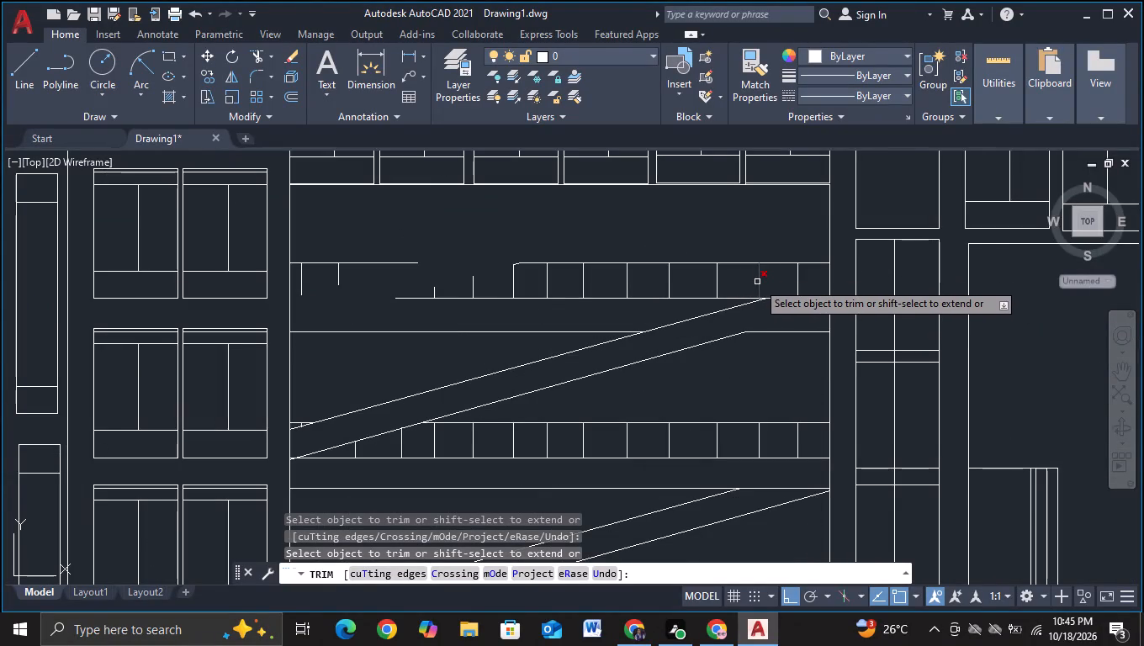
{"action": "left_click", "coordinate": [757, 282]}
{"action": "left_click", "coordinate": [799, 281]}
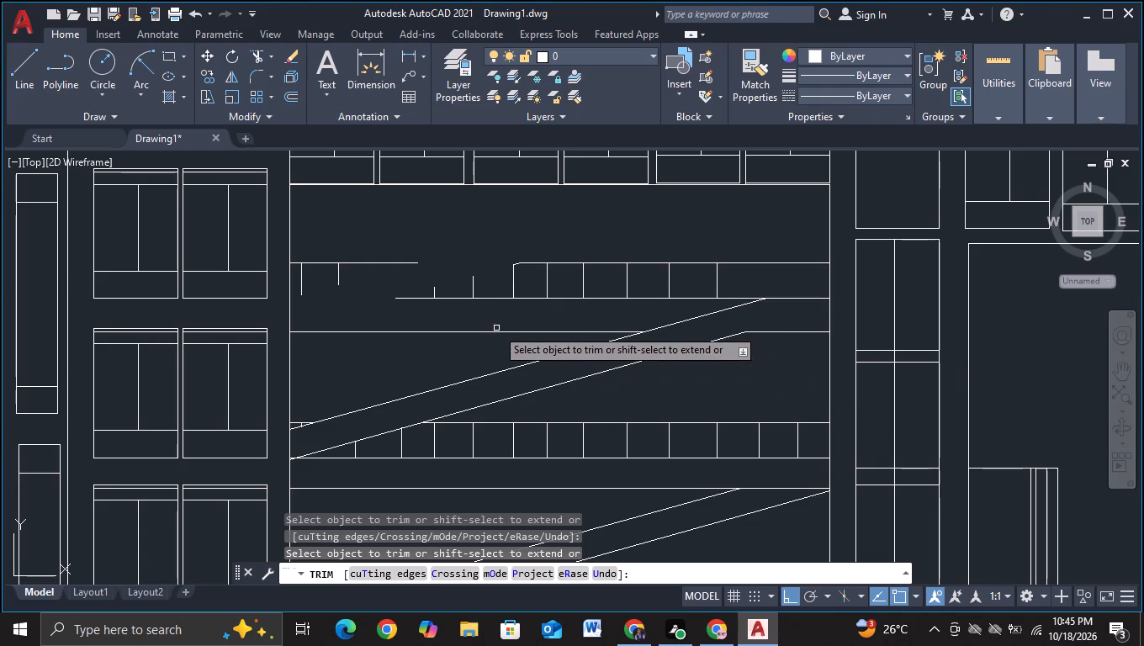
{"action": "key", "text": "Escape"}
Extend both diagonals of the second flight up to the right-hand wall of the bay.
{"action": "key", "text": "e"}
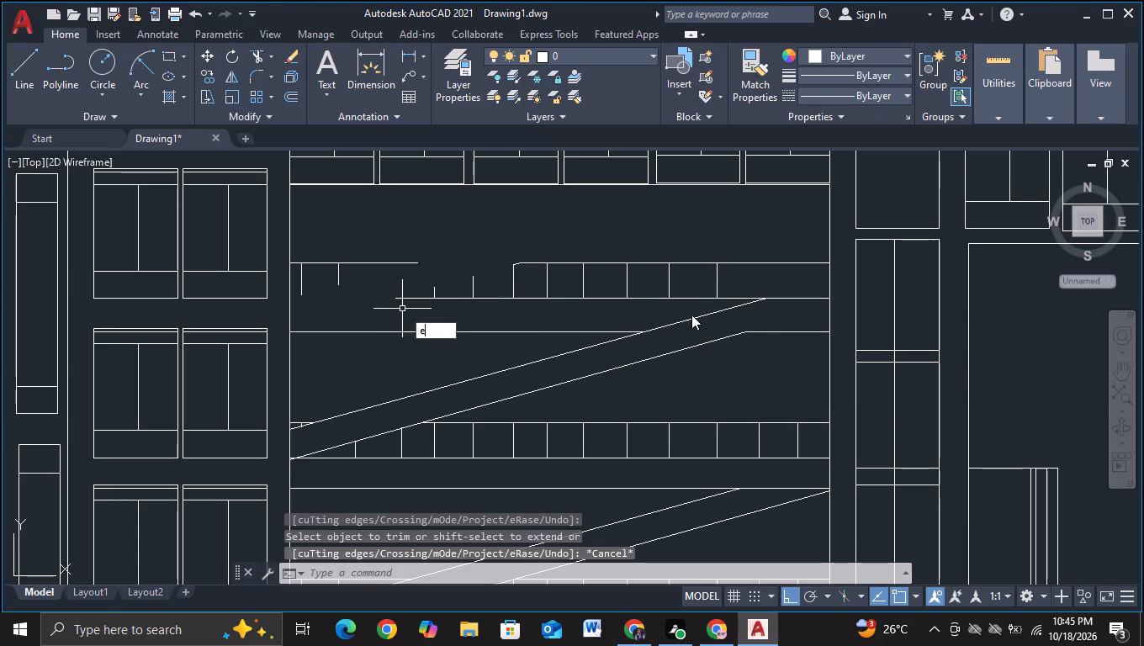
{"action": "left_click", "coordinate": [476, 360]}
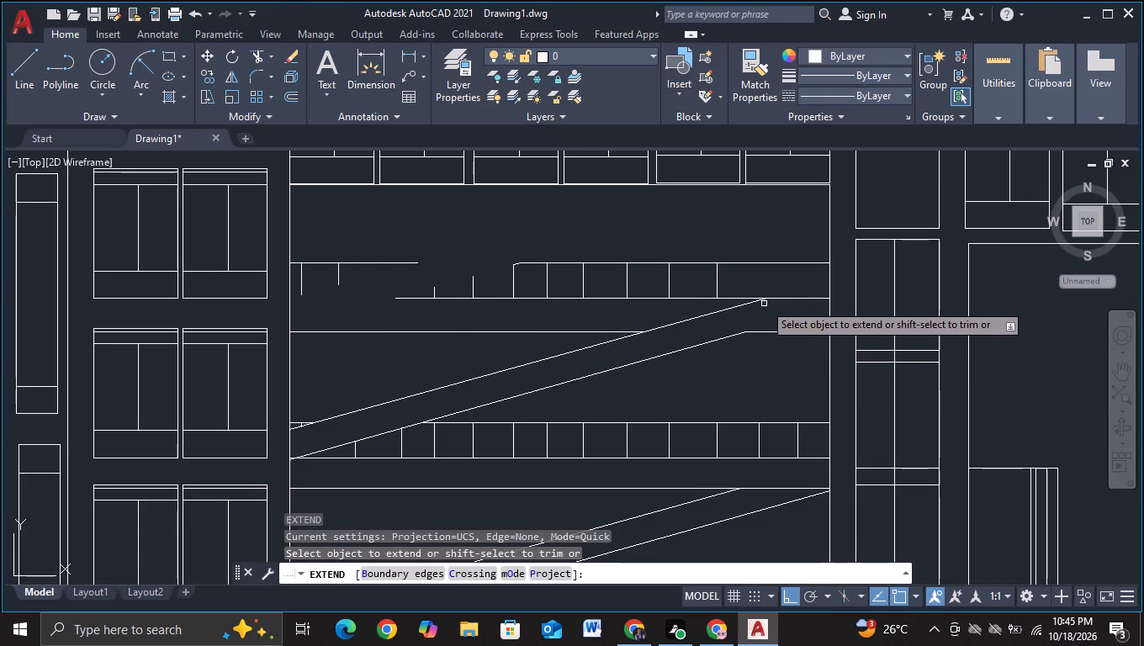
{"action": "left_click", "coordinate": [764, 301]}
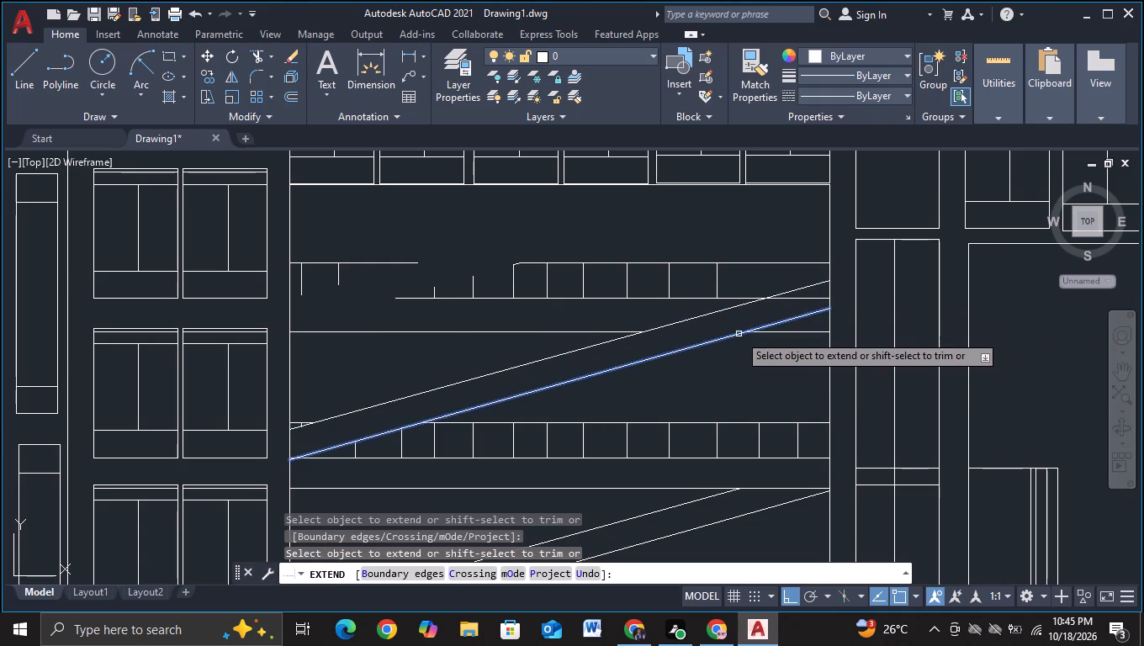
{"action": "left_click", "coordinate": [739, 334]}
{"action": "key", "text": "Escape"}
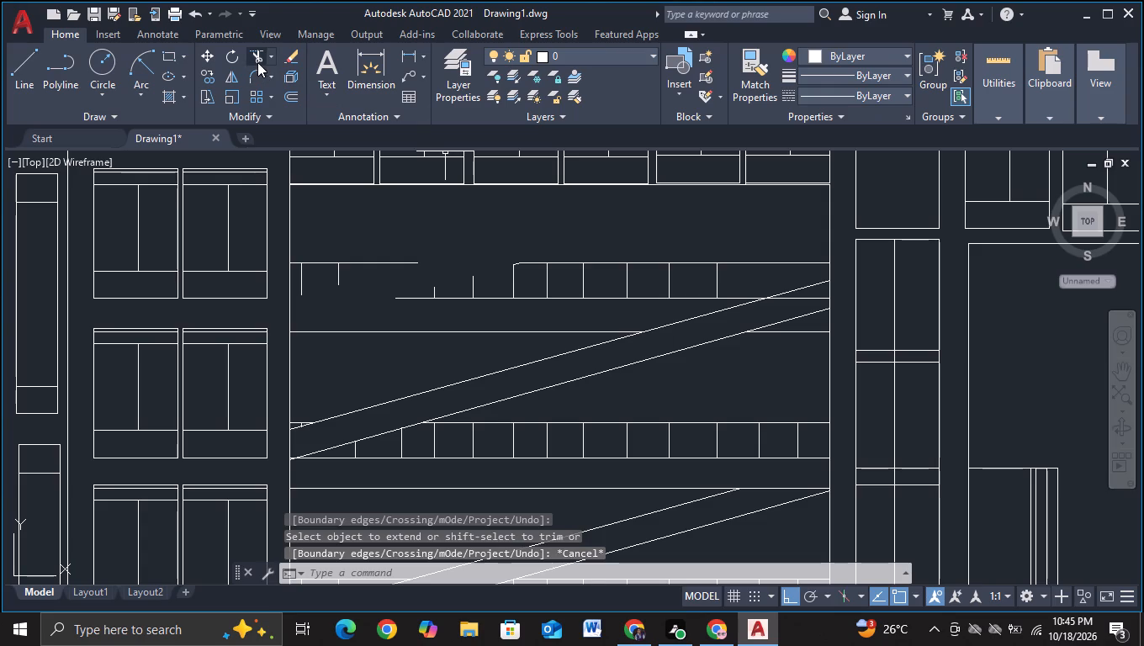
Trim away the top flight's bottom rail between the extended upper diagonal and the right-hand wall.
{"action": "left_click", "coordinate": [257, 61]}
{"action": "left_click", "coordinate": [798, 296]}
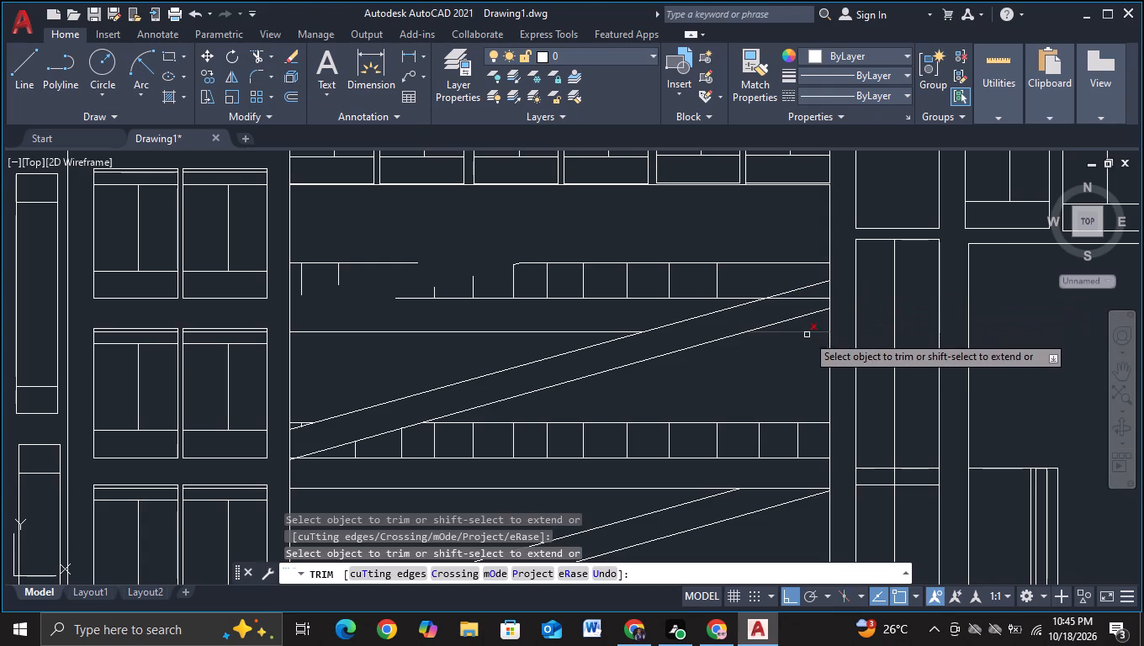
{"action": "left_click", "coordinate": [791, 299]}
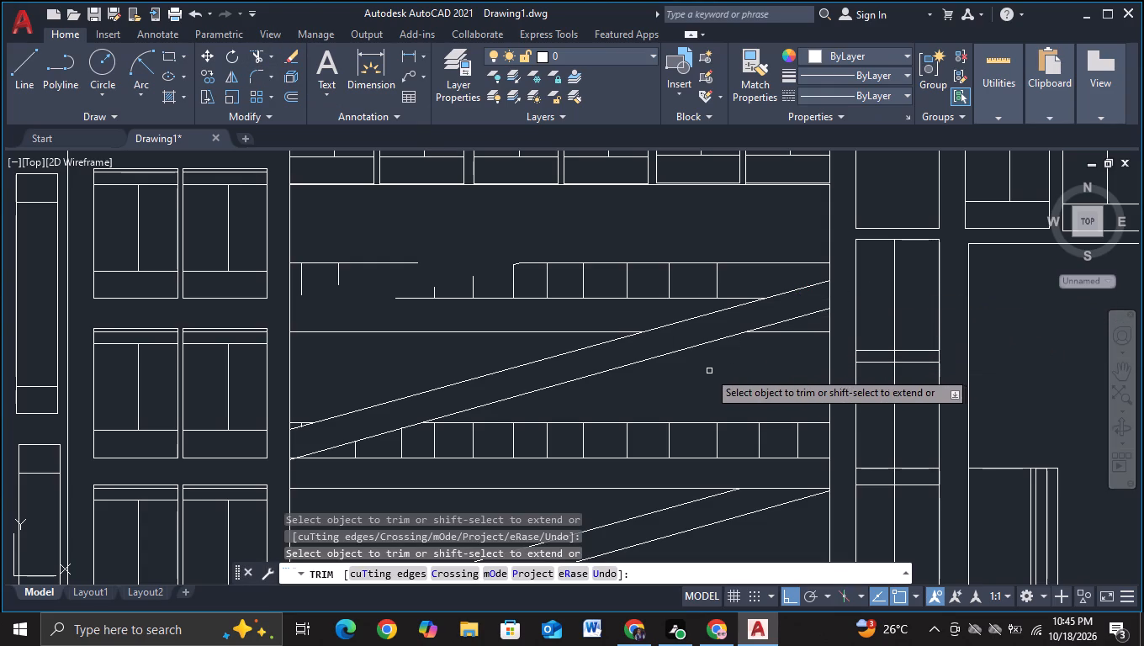
{"action": "key", "text": "Escape"}
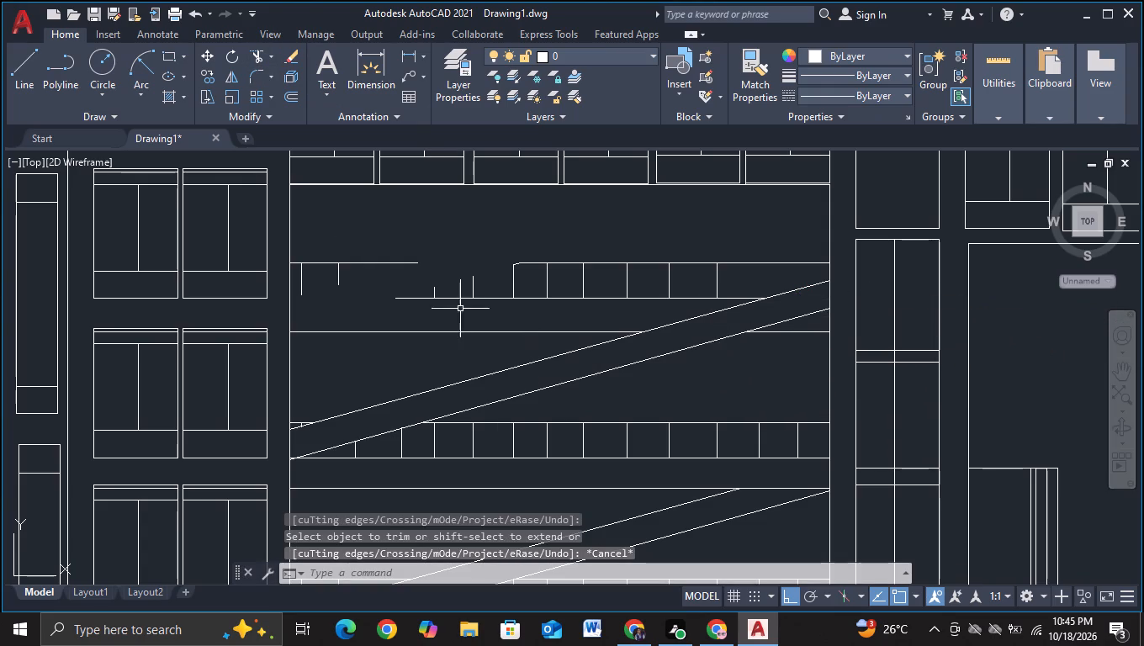
On the top flight, extend both rails to the left-hand wall and lengthen the four cut-off balusters to meet the rails.
{"action": "key", "text": "e"}
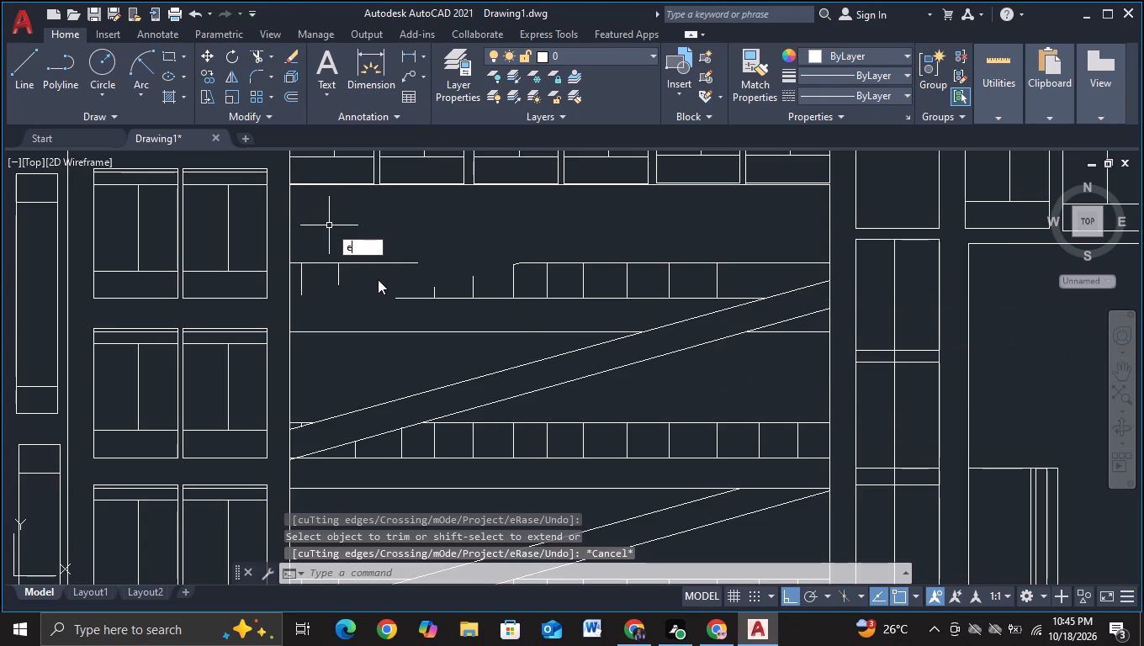
{"action": "left_click", "coordinate": [389, 275]}
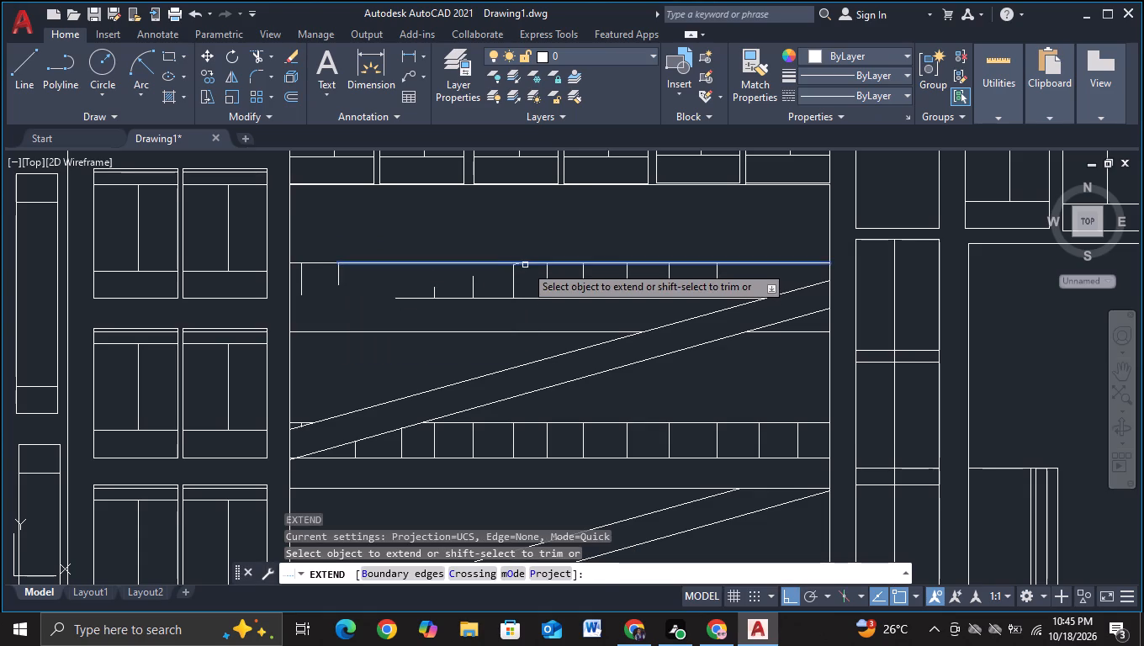
{"action": "left_click", "coordinate": [524, 263]}
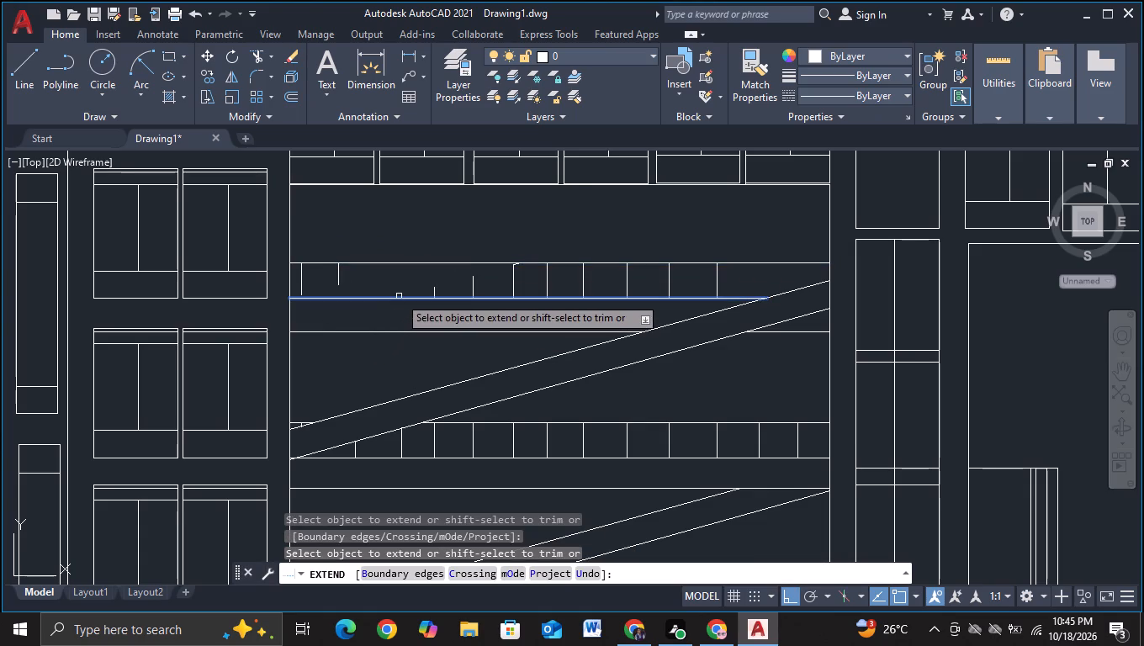
{"action": "left_click", "coordinate": [399, 296]}
{"action": "left_click", "coordinate": [336, 283]}
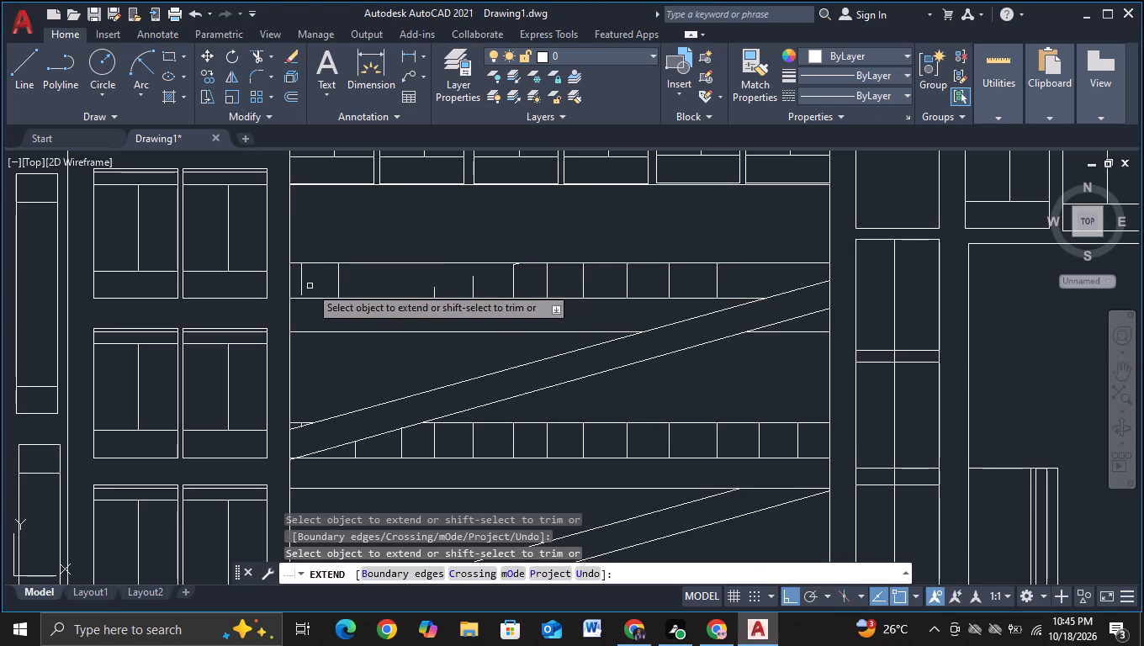
{"action": "left_click", "coordinate": [299, 291]}
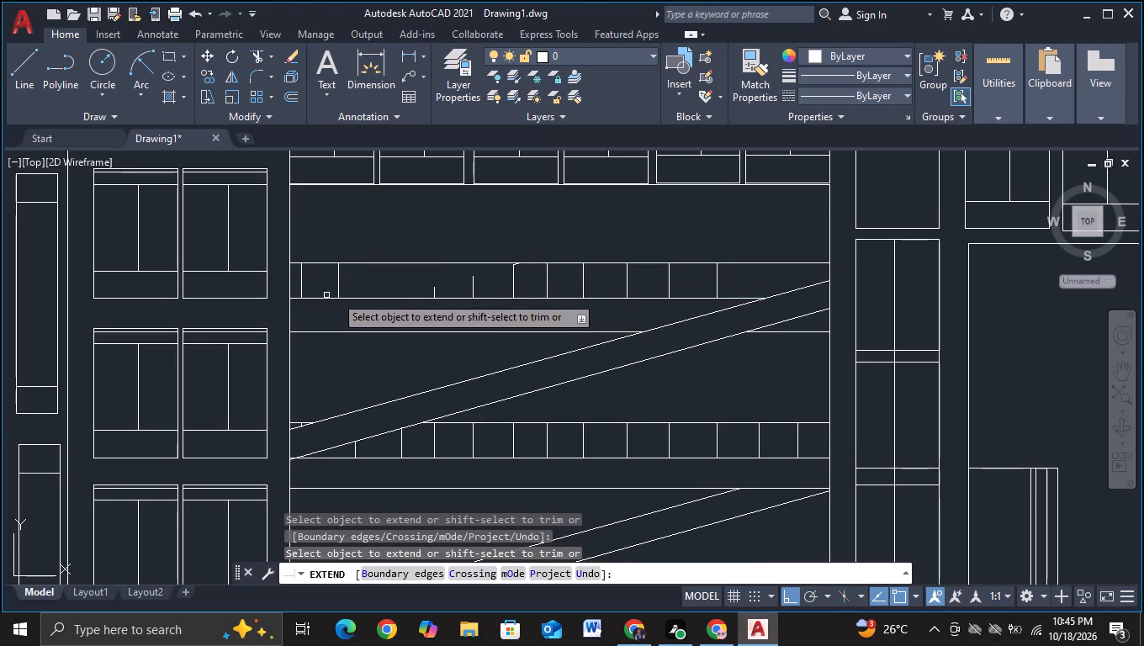
{"action": "left_click", "coordinate": [434, 290]}
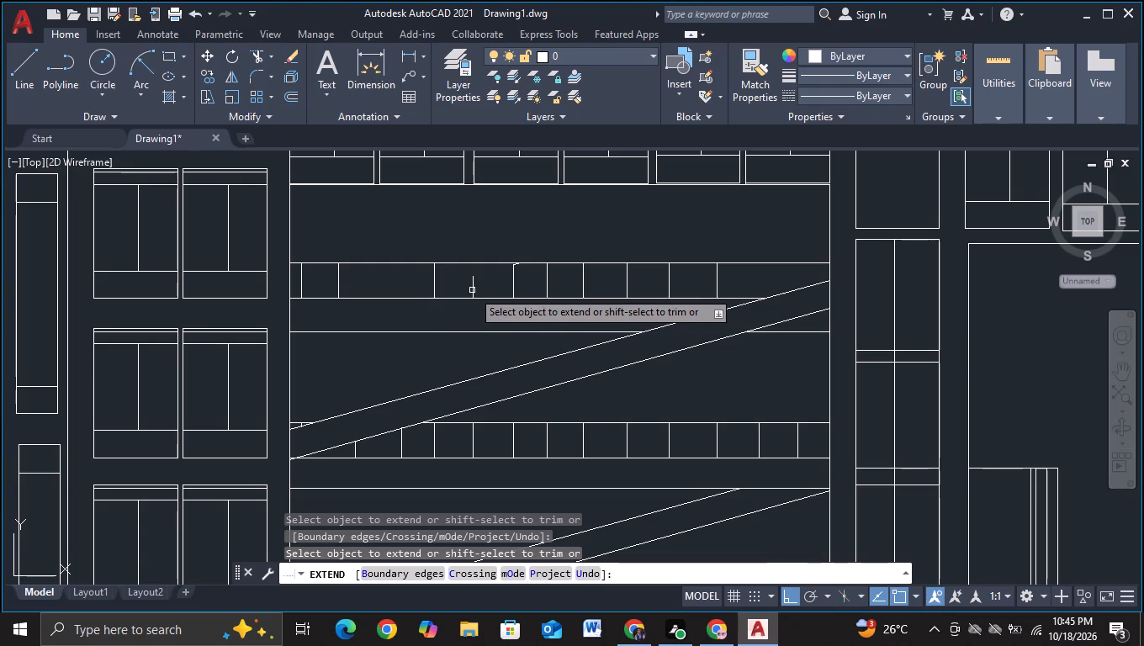
{"action": "left_click", "coordinate": [472, 286]}
{"action": "key", "text": "Escape"}
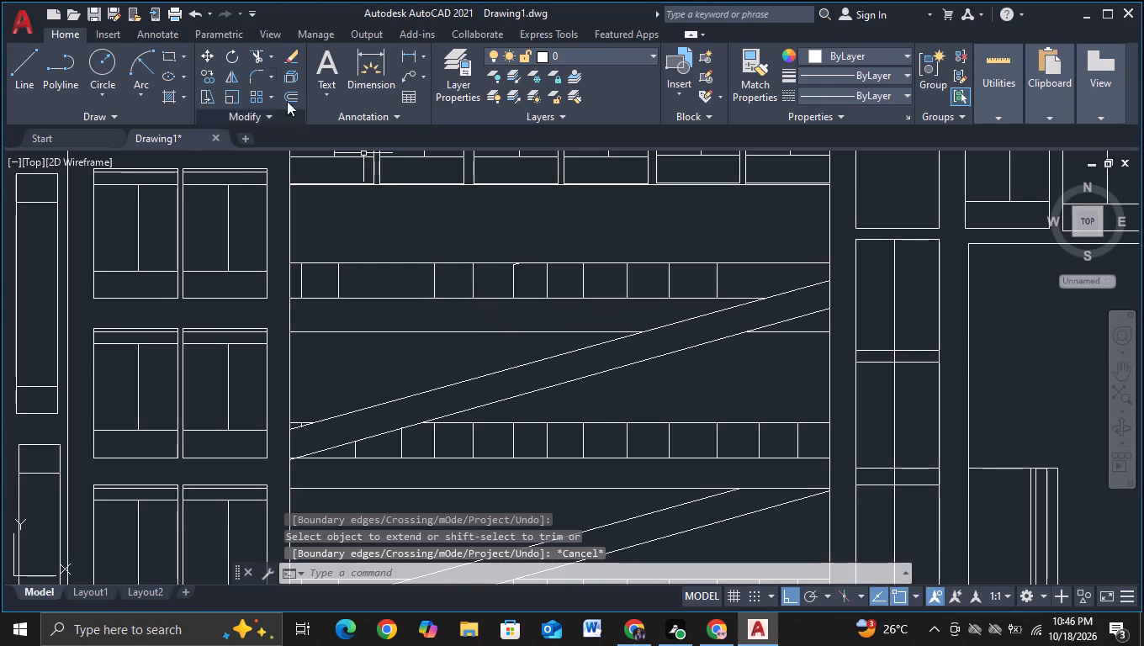
Trim the leftover diagonal sliver under the top flight's upper rail and extend the shortened baluster there up to that rail.
{"action": "left_click", "coordinate": [252, 50]}
{"action": "scroll", "coordinate": [543, 236], "scroll_direction": "up", "scroll_amount": 2}
{"action": "scroll", "coordinate": [496, 309], "scroll_direction": "up", "scroll_amount": 2}
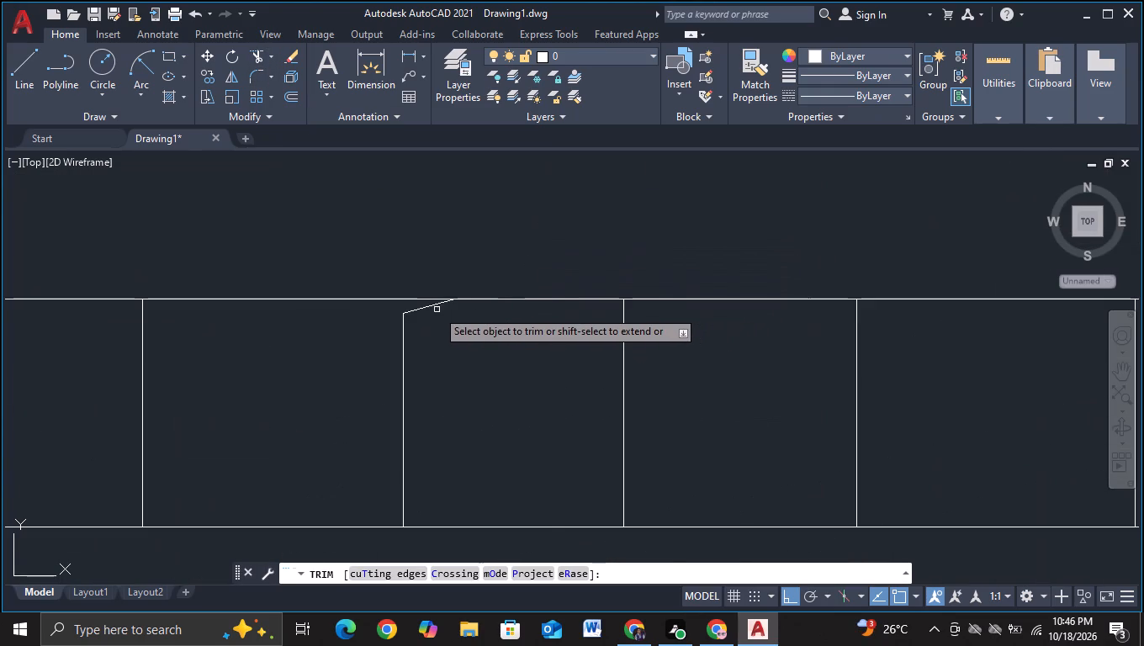
{"action": "left_click", "coordinate": [433, 304]}
{"action": "key", "text": "Escape"}
{"action": "key", "text": "e"}
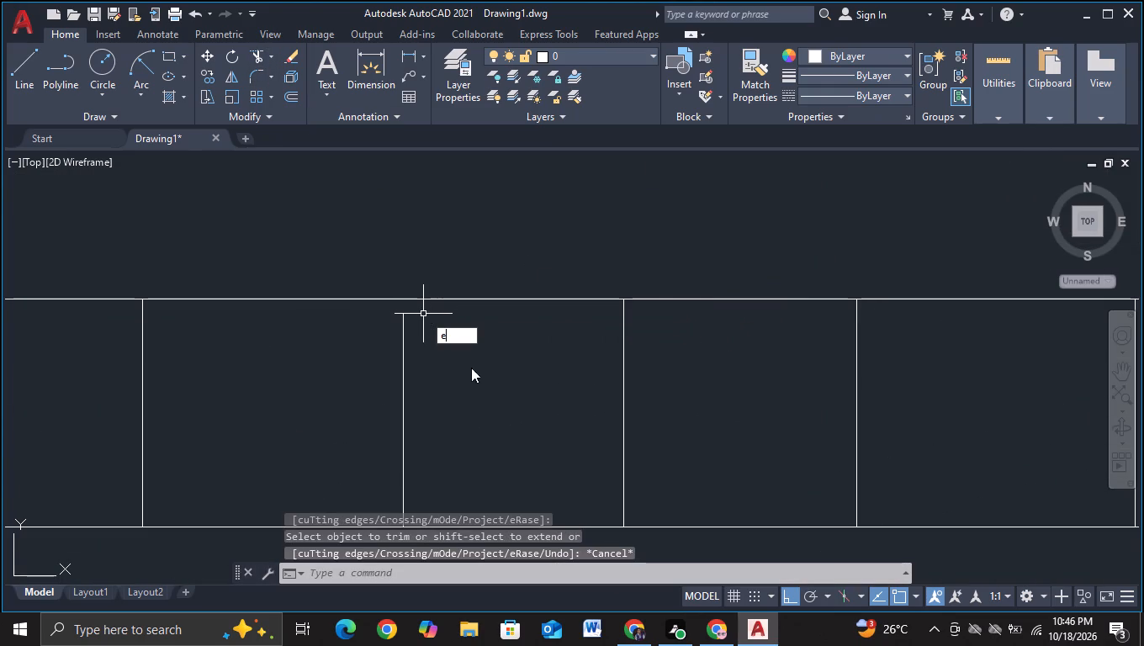
{"action": "left_click", "coordinate": [485, 370]}
{"action": "left_click", "coordinate": [404, 320]}
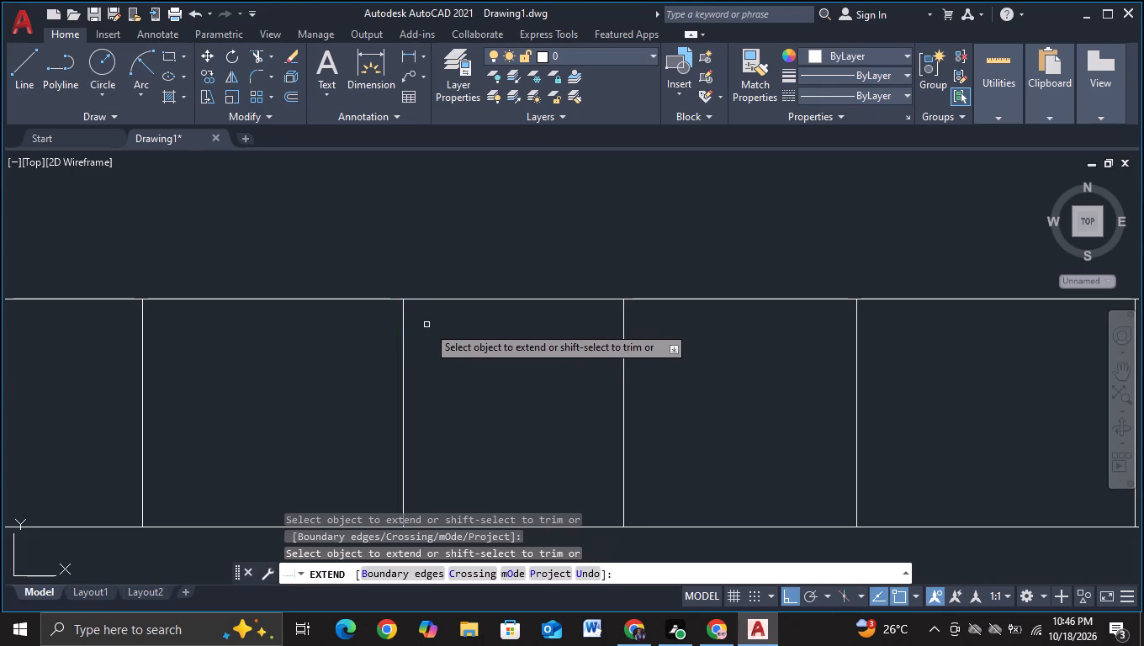
{"action": "scroll", "coordinate": [430, 326], "scroll_direction": "down", "scroll_amount": 3}
{"action": "key", "text": "Escape"}
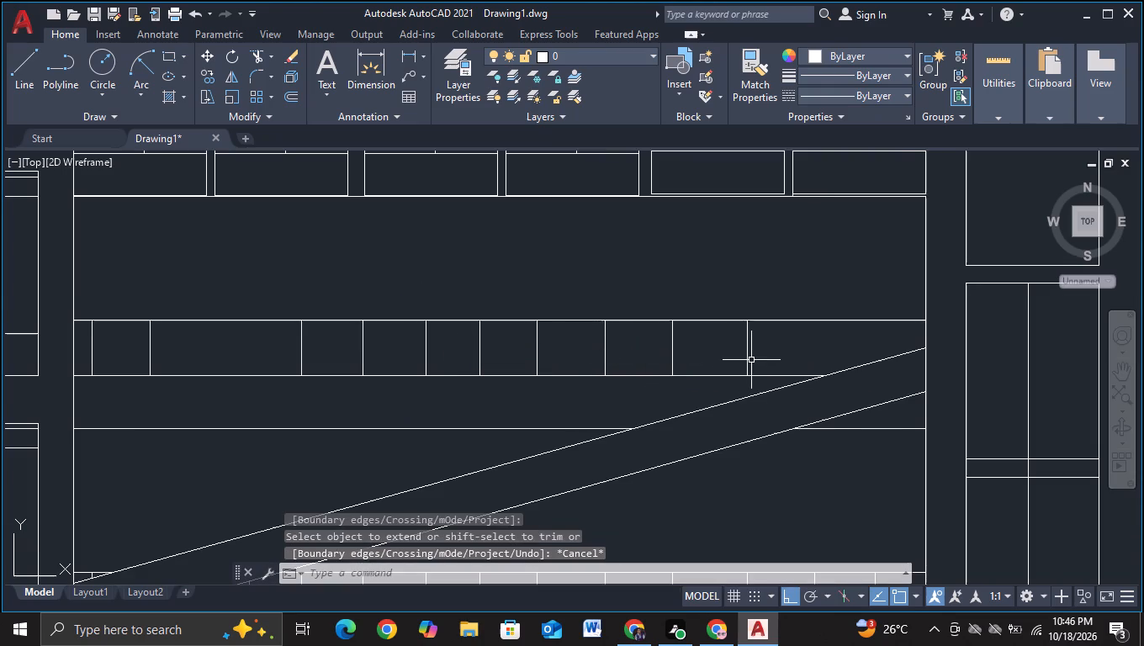
Copy the top flight's rightmost baluster into the wide gap near the left wall and to where the bottom rail meets the diagonal.
{"action": "left_click", "coordinate": [748, 359]}
{"action": "key", "text": "c"}
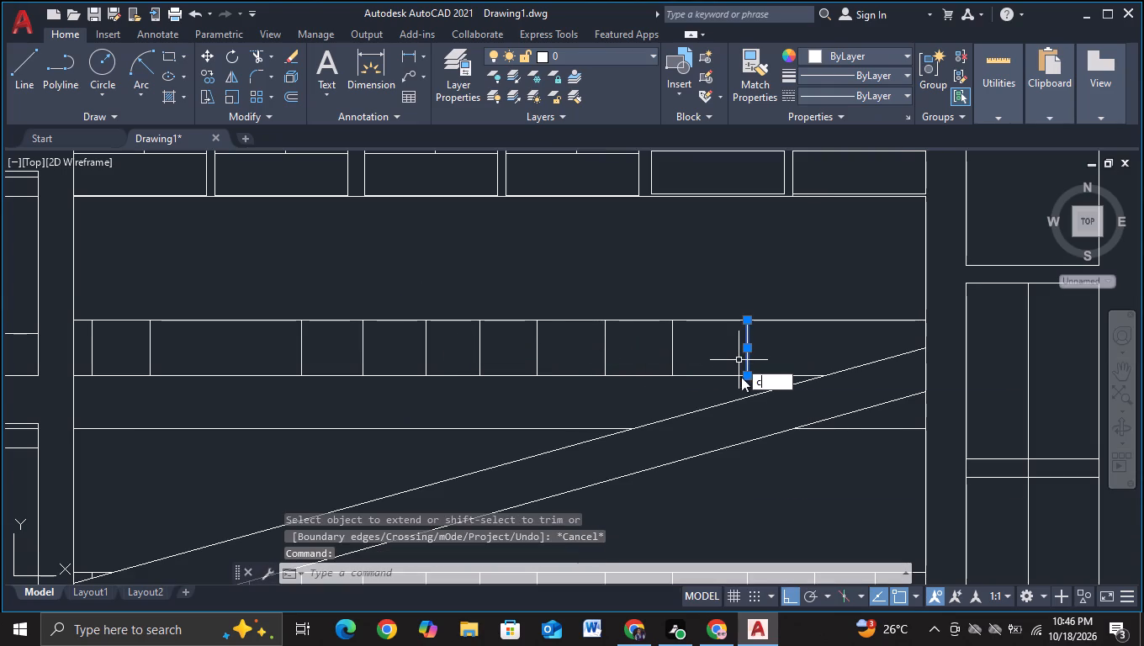
{"action": "left_click", "coordinate": [775, 408]}
{"action": "left_click", "coordinate": [745, 364]}
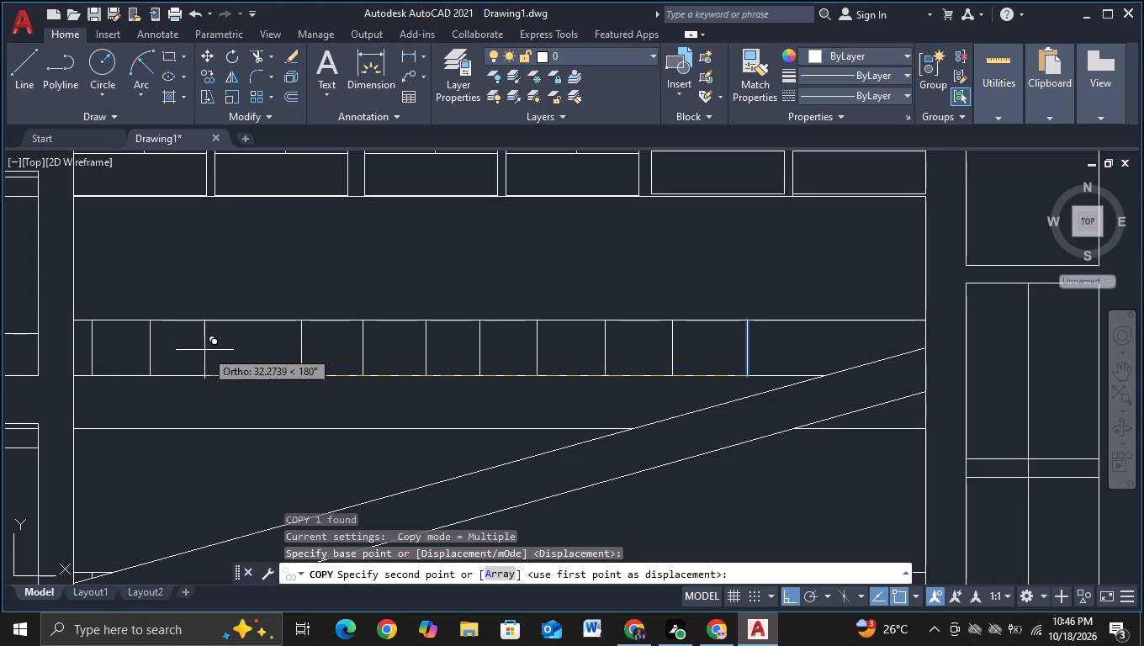
{"action": "left_click", "coordinate": [227, 348]}
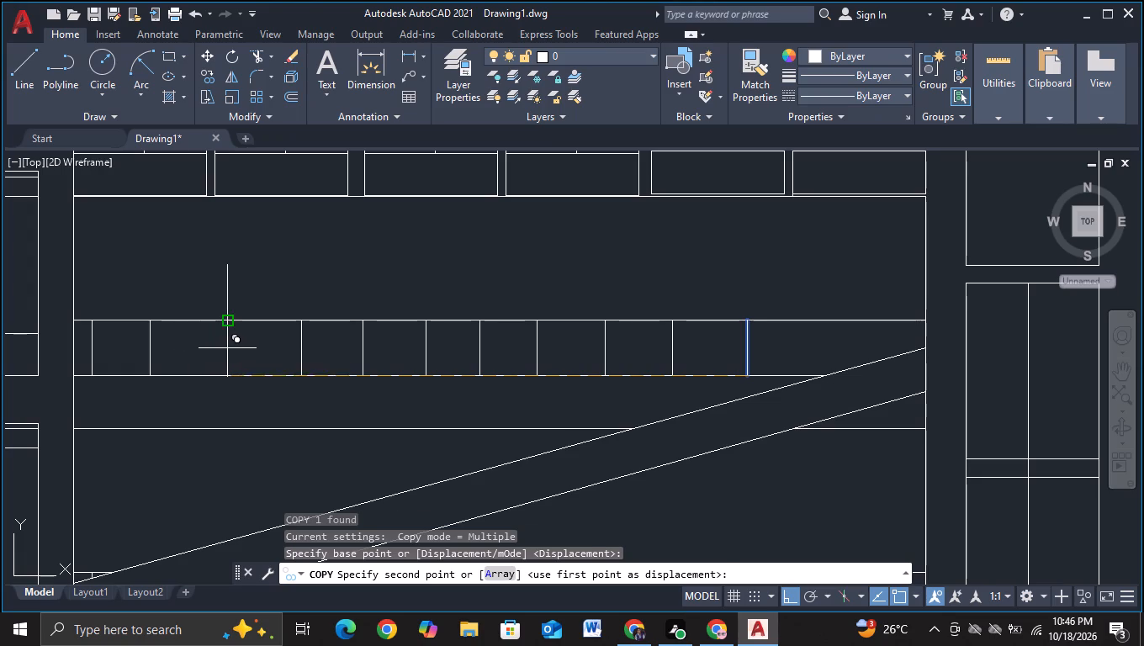
{"action": "left_click", "coordinate": [824, 361]}
{"action": "key", "text": "Escape"}
Trim away the top flight's upper rail between the new rightmost baluster and the right-hand wall.
{"action": "scroll", "coordinate": [522, 389], "scroll_direction": "down", "scroll_amount": 2}
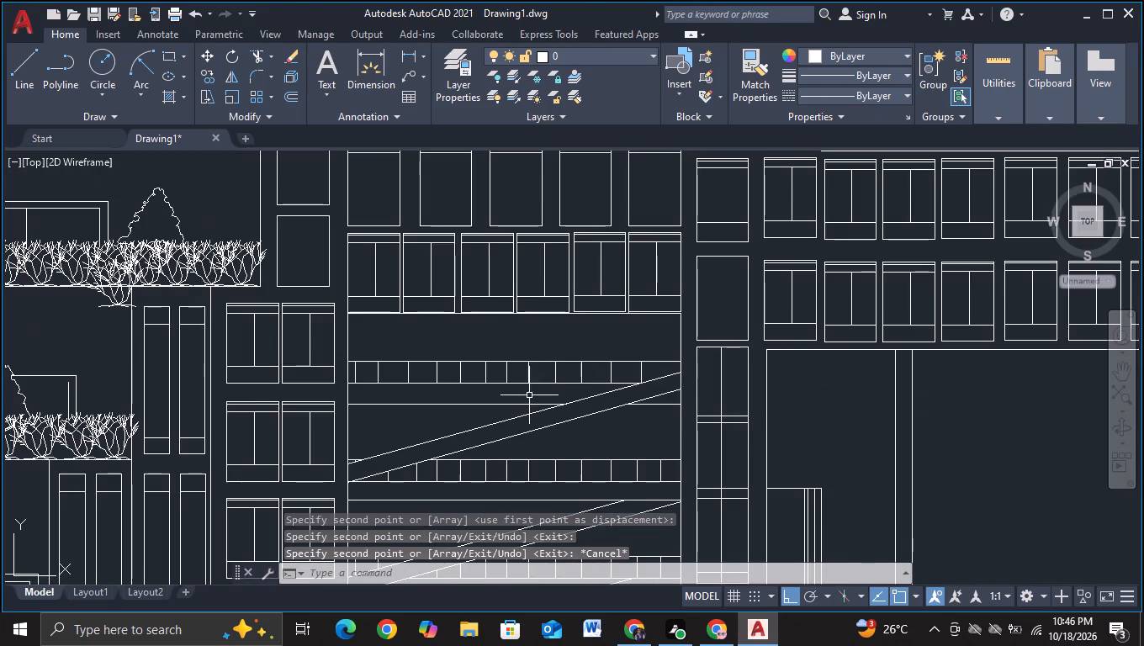
{"action": "middle_click_drag", "start_coordinate": [530, 395], "coordinate": [558, 307]}
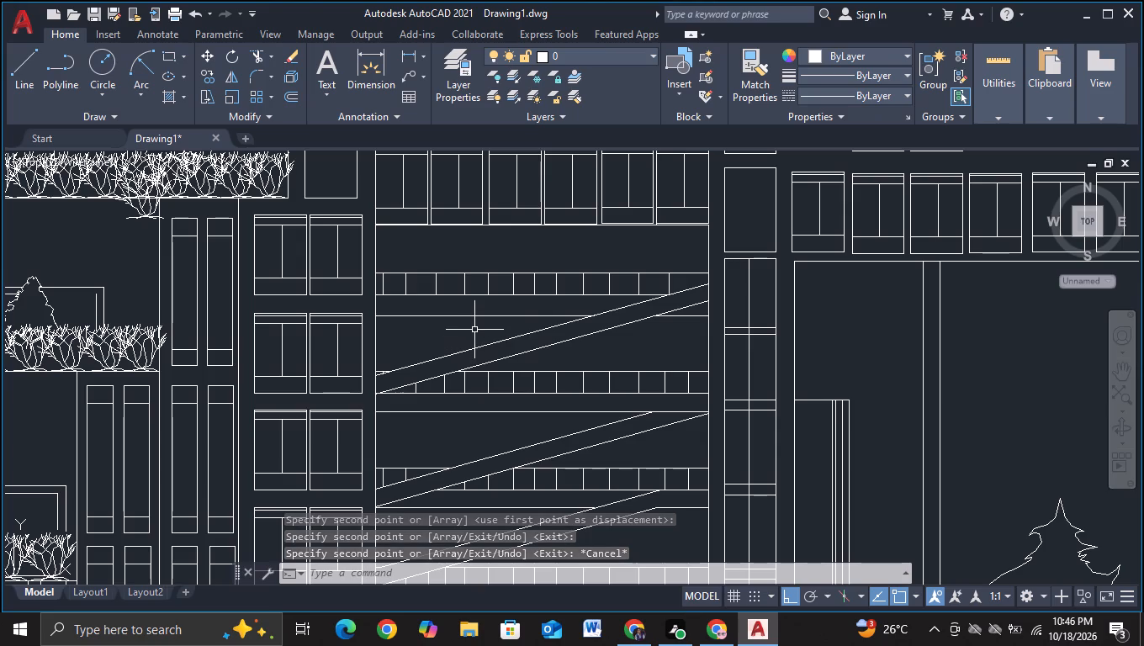
{"action": "scroll", "coordinate": [581, 326], "scroll_direction": "down", "scroll_amount": 1}
{"action": "middle_click_drag", "start_coordinate": [638, 350], "coordinate": [640, 331]}
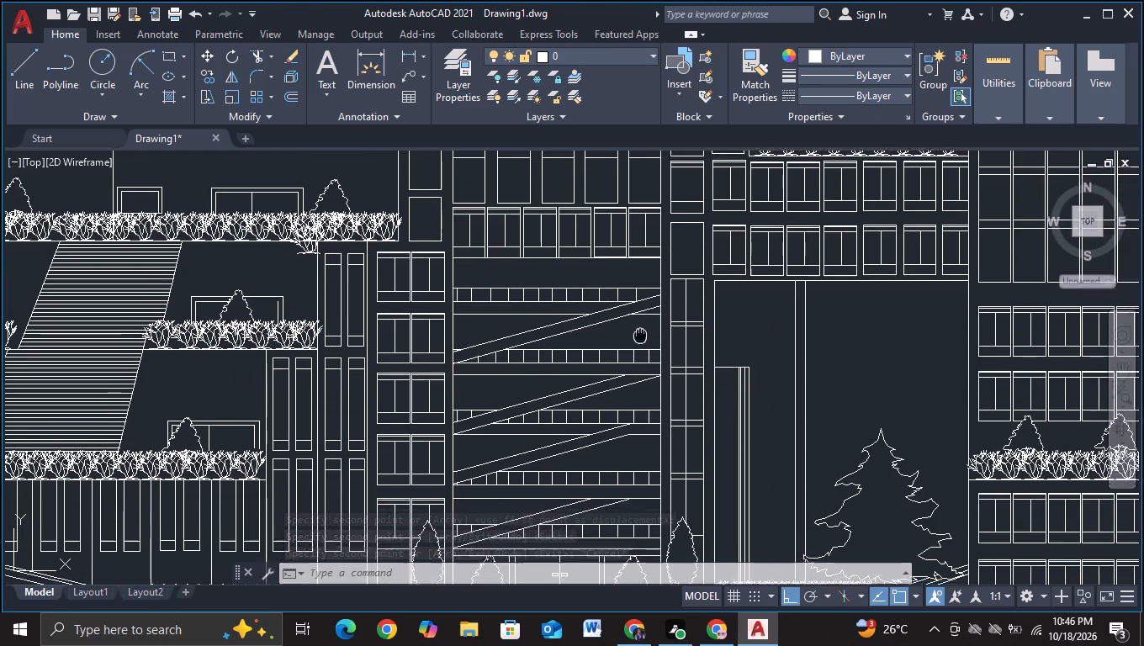
{"action": "middle_click_drag", "start_coordinate": [640, 331], "coordinate": [641, 326]}
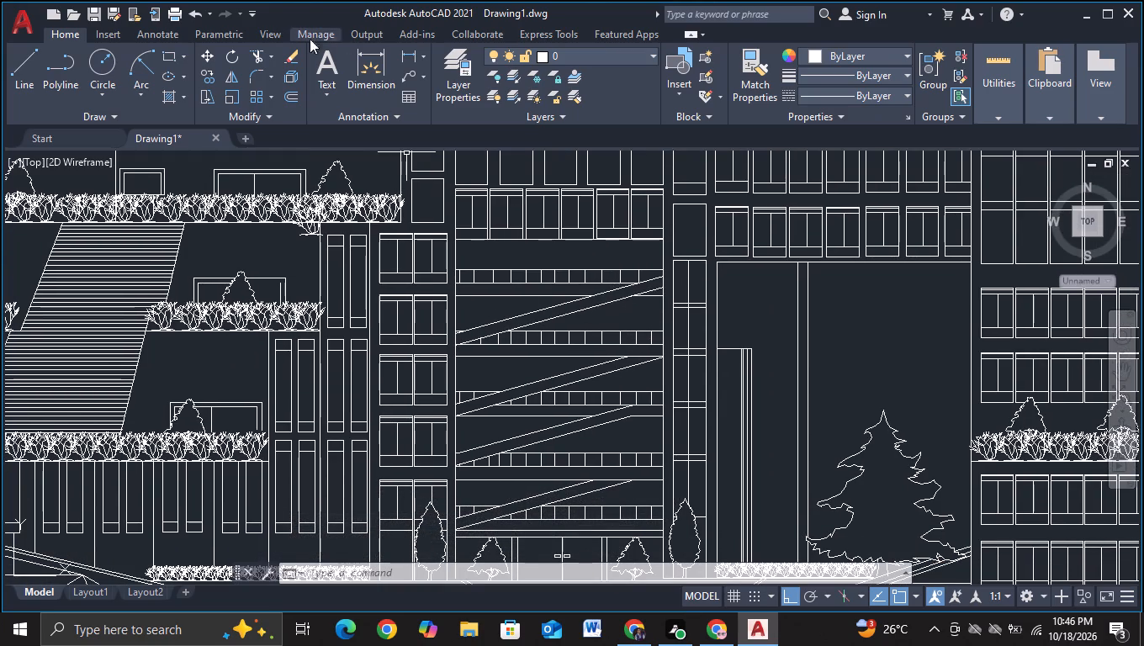
{"action": "left_click", "coordinate": [257, 53]}
{"action": "scroll", "coordinate": [660, 253], "scroll_direction": "up", "scroll_amount": 1}
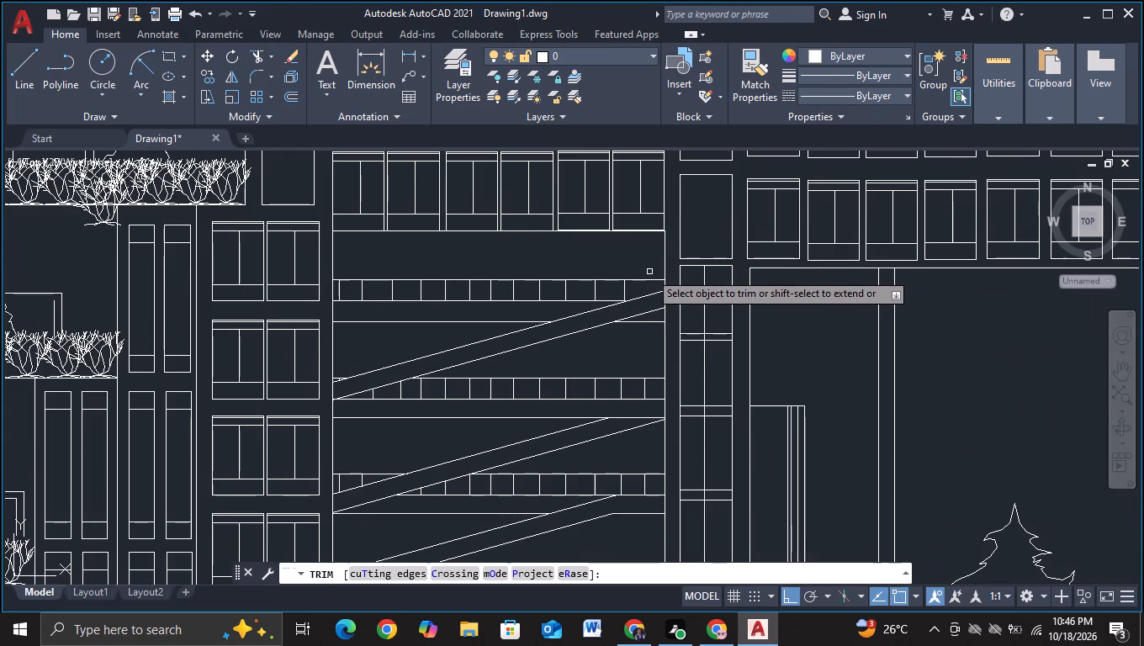
{"action": "left_click_drag", "start_coordinate": [649, 272], "coordinate": [634, 288]}
{"action": "scroll", "coordinate": [649, 288], "scroll_direction": "down", "scroll_amount": 1}
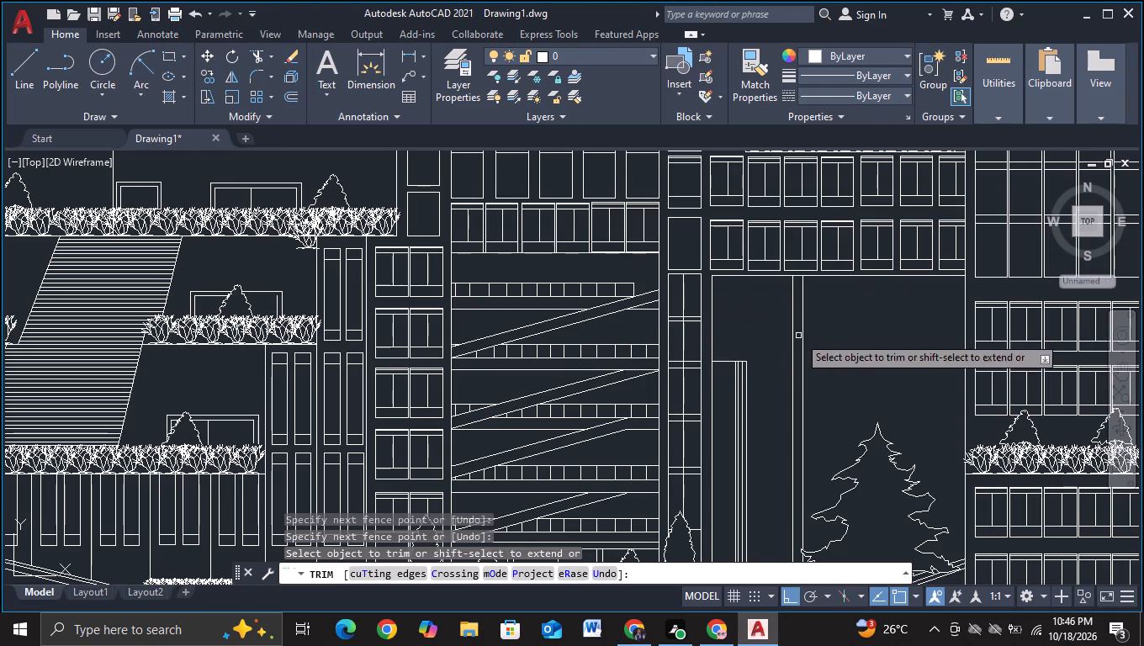
{"action": "scroll", "coordinate": [643, 286], "scroll_direction": "up", "scroll_amount": 2}
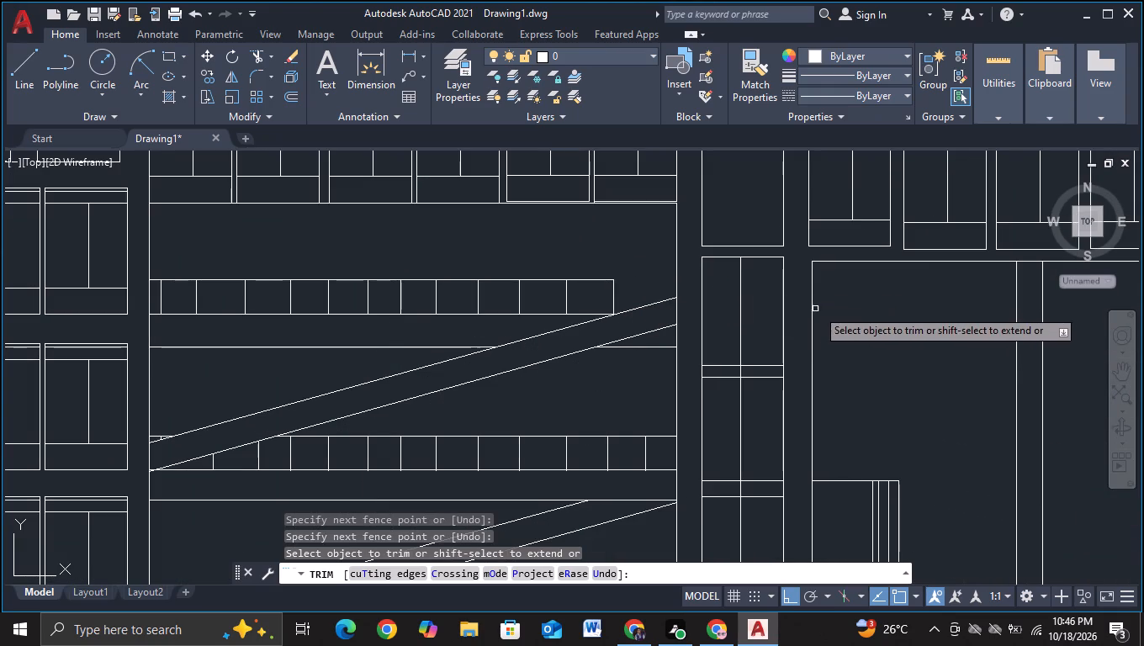
{"action": "key", "text": "Escape"}
Examine the elevation from the central-bay ramp flights down to the entrance stairs and sloping ground edges.
{"action": "scroll", "coordinate": [852, 314], "scroll_direction": "down", "scroll_amount": 2}
{"action": "middle_click_drag", "start_coordinate": [892, 320], "coordinate": [864, 283]}
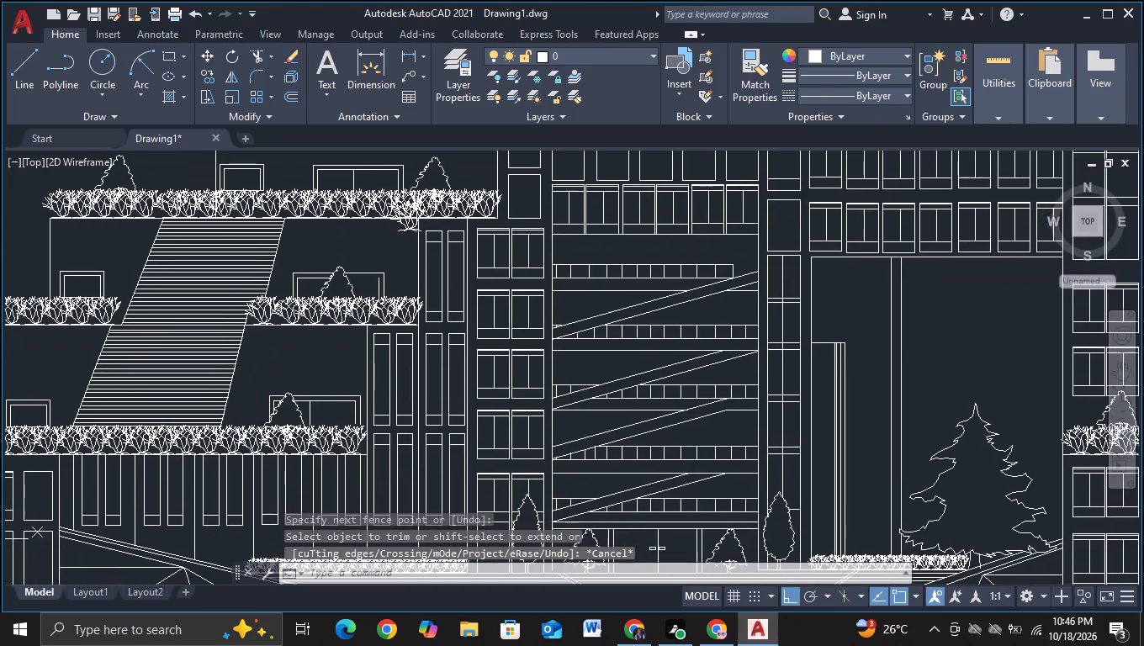
{"action": "middle_click_drag", "start_coordinate": [983, 337], "coordinate": [918, 305]}
{"action": "key", "text": "Escape"}
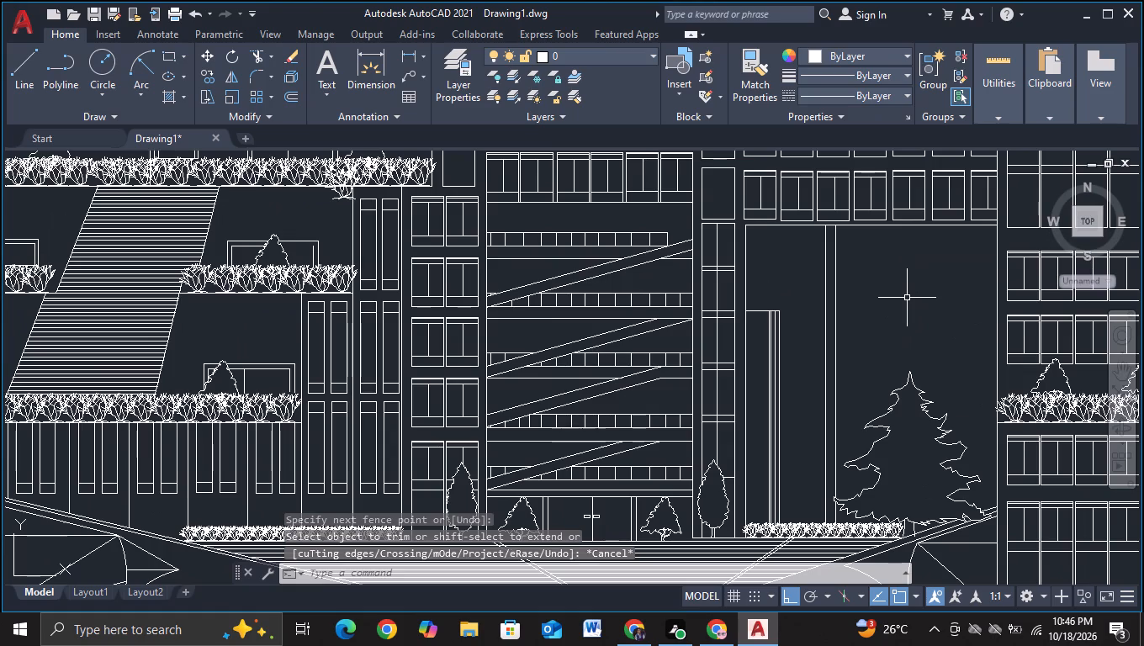
{"action": "middle_click_drag", "start_coordinate": [879, 325], "coordinate": [871, 271]}
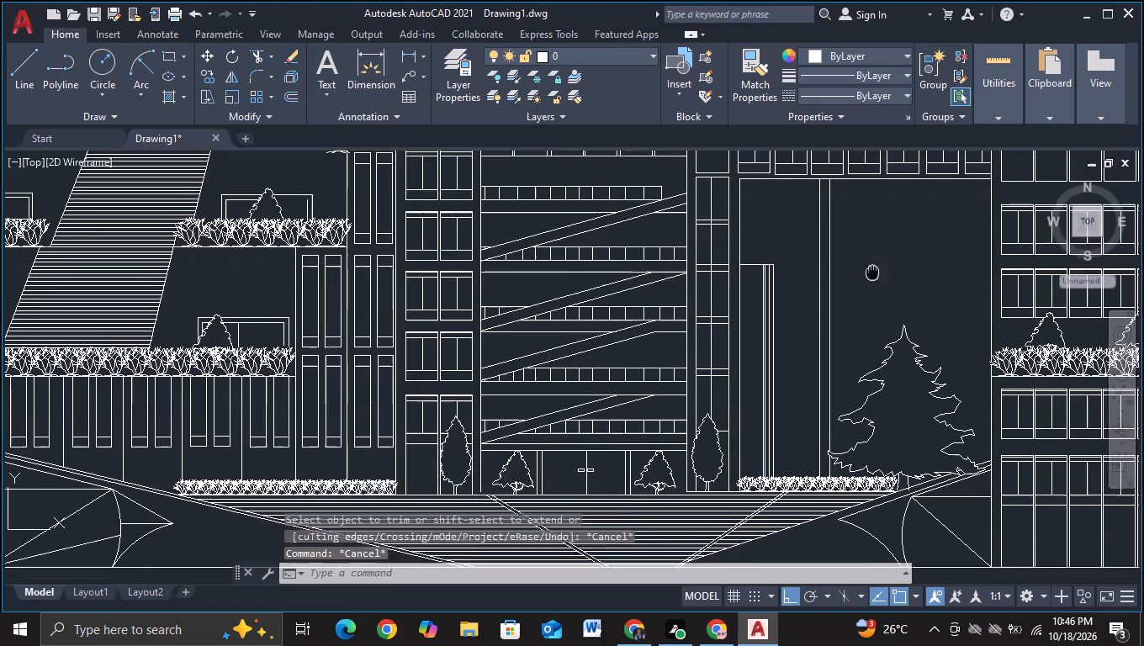
{"action": "middle_click_drag", "start_coordinate": [871, 271], "coordinate": [871, 270]}
{"action": "middle_click_drag", "start_coordinate": [874, 299], "coordinate": [872, 263]}
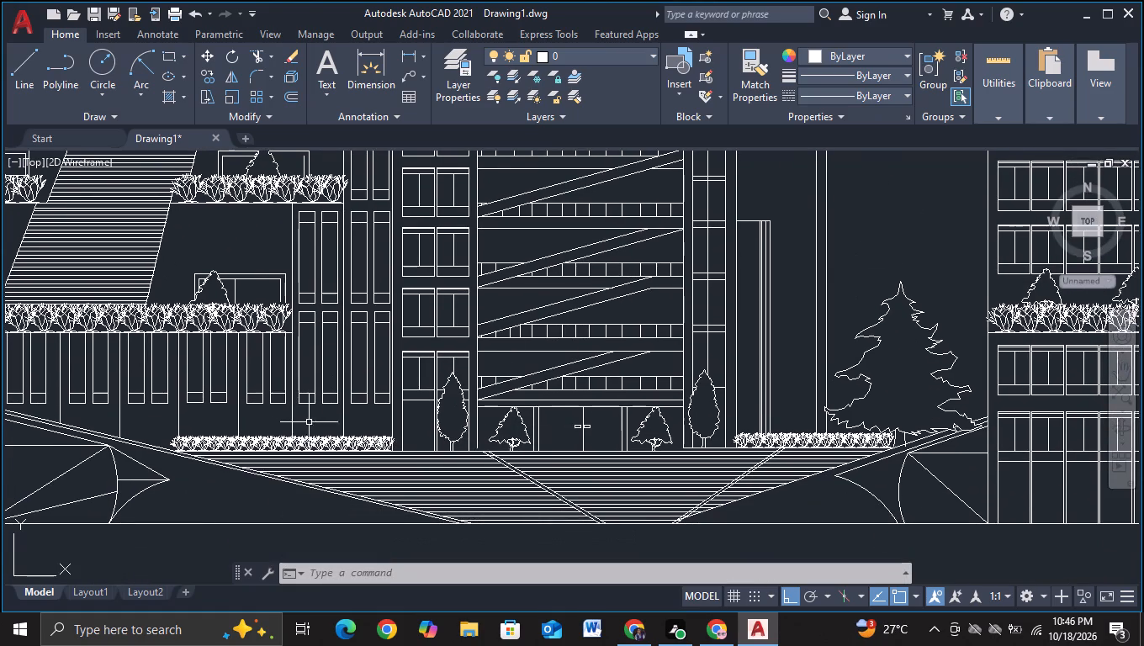
{"action": "middle_click_drag", "start_coordinate": [310, 422], "coordinate": [389, 303]}
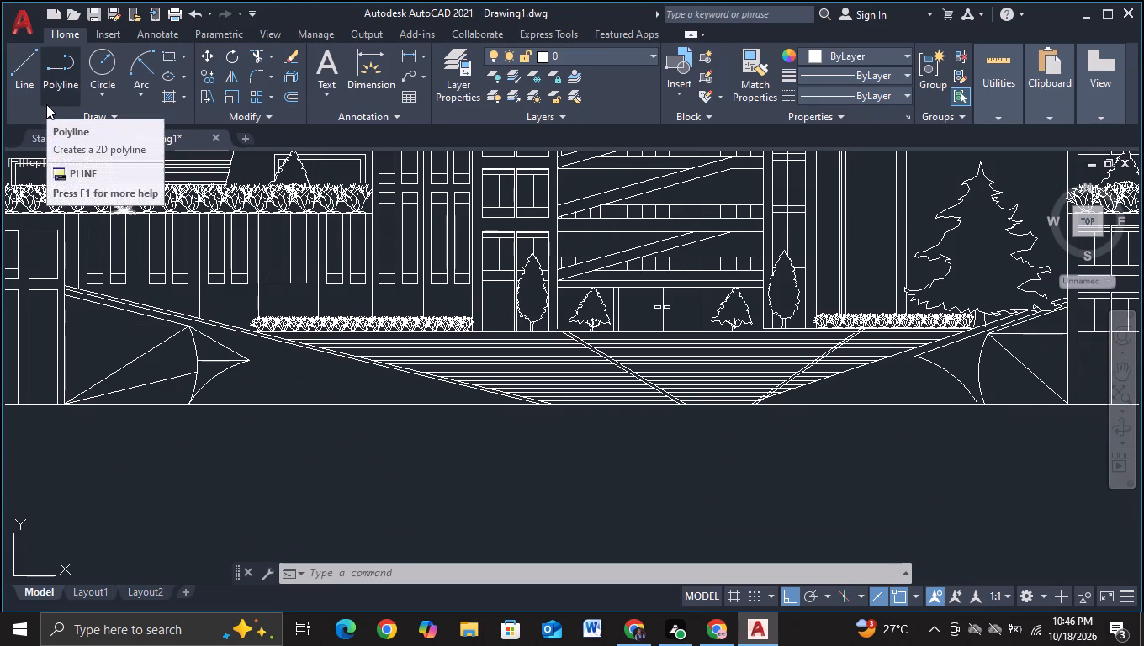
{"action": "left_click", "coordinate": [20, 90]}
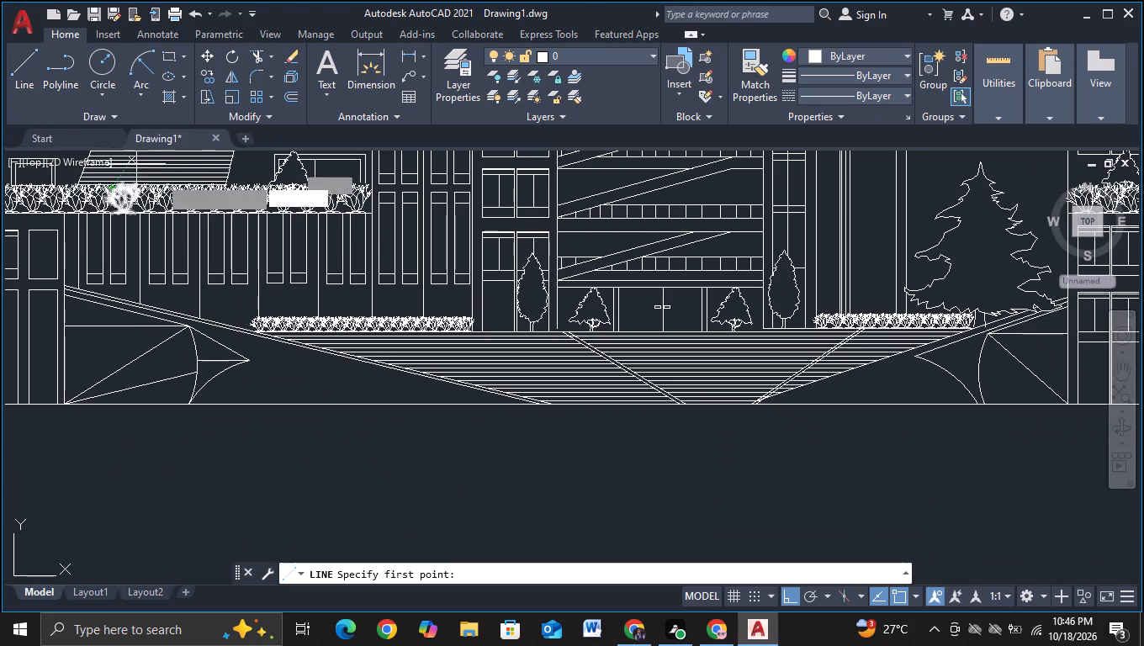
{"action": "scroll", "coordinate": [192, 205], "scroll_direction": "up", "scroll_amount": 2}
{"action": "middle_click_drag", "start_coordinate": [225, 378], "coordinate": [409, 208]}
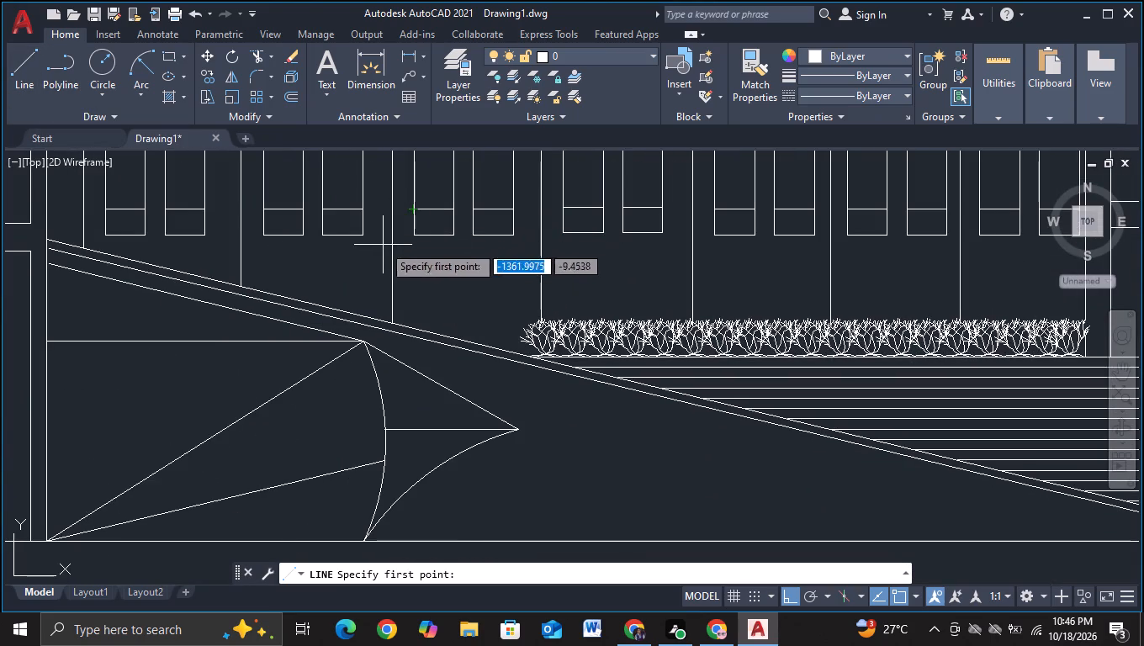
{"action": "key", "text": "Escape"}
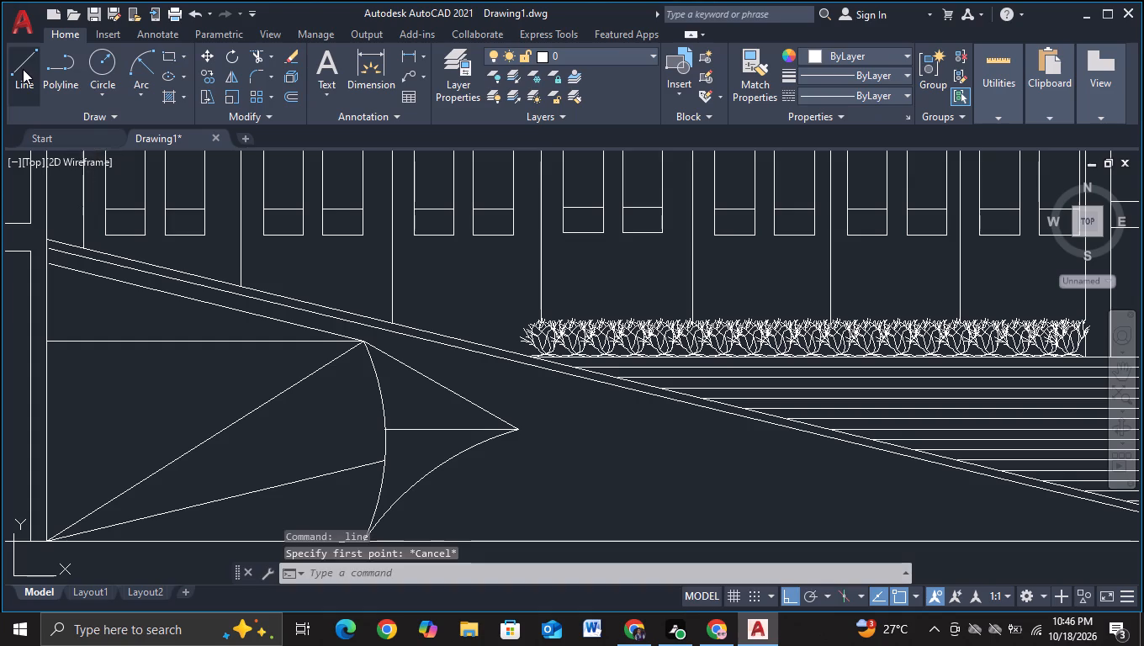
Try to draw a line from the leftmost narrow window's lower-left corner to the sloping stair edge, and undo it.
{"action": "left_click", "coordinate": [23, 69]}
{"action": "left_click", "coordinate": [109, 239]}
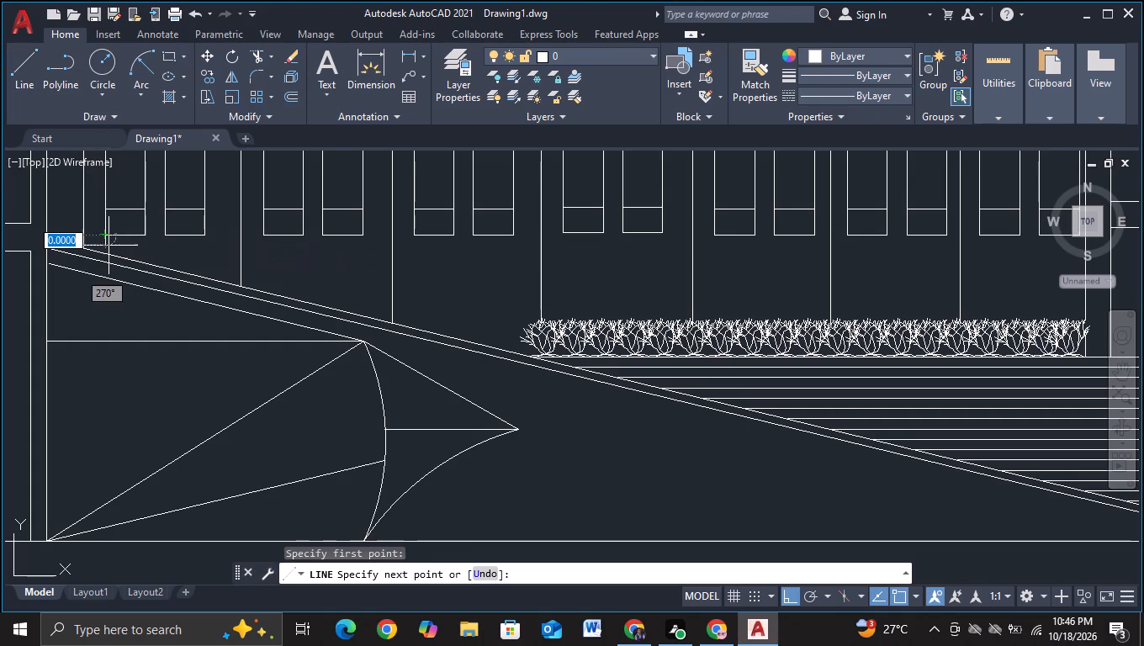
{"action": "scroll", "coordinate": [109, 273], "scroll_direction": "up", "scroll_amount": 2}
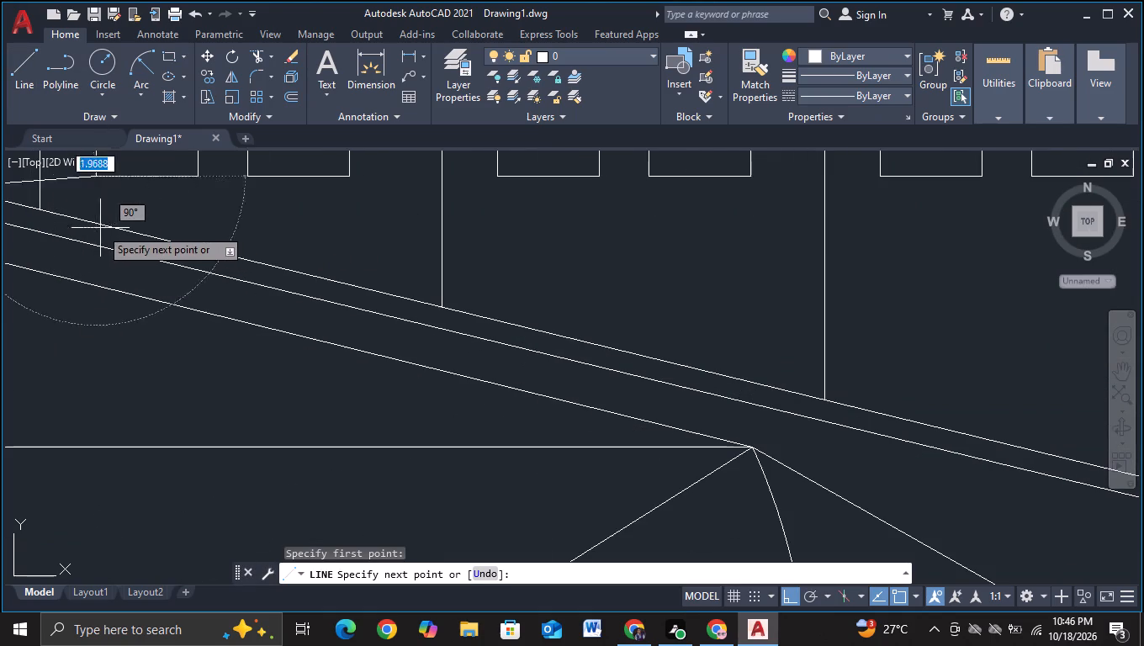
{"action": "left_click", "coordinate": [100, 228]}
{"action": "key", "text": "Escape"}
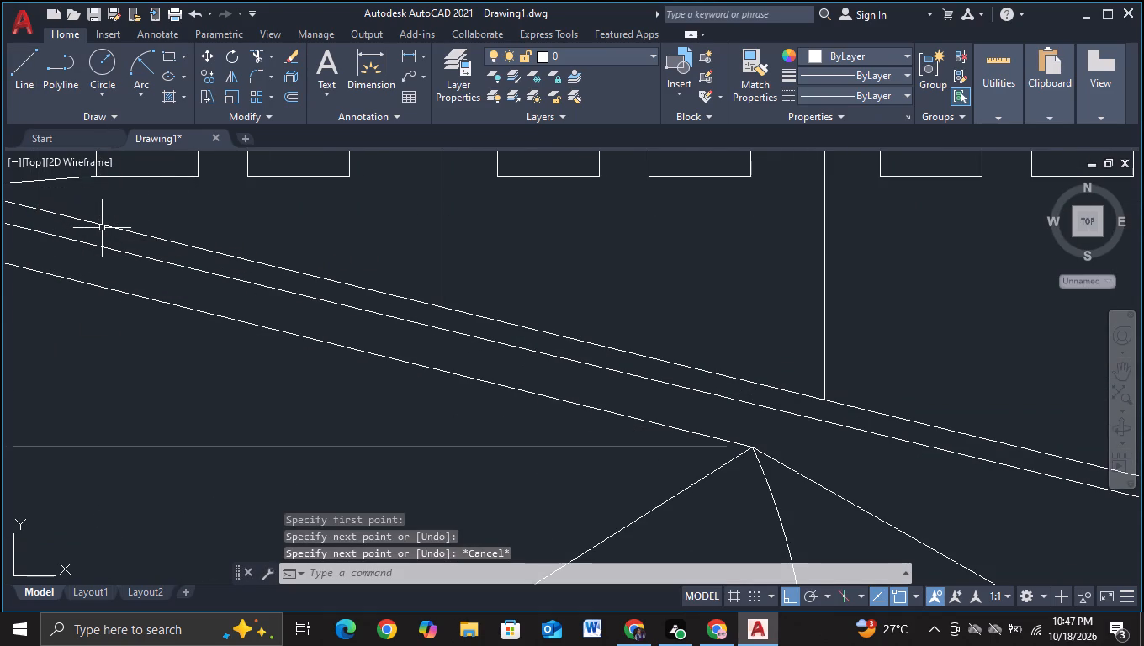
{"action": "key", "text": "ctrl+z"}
Draw a line along the bottoms of the leftmost narrow window pair, continuing about 6.2 units down from its lower-right corner past the sloping stair edge.
{"action": "left_click", "coordinate": [23, 86]}
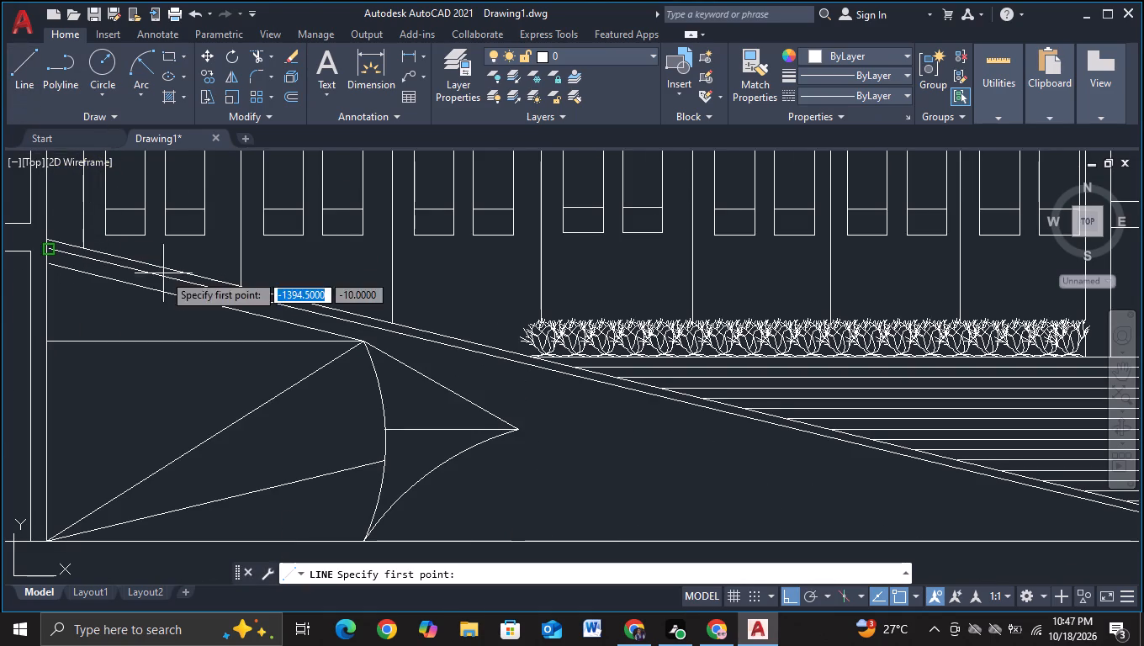
{"action": "left_click", "coordinate": [109, 235]}
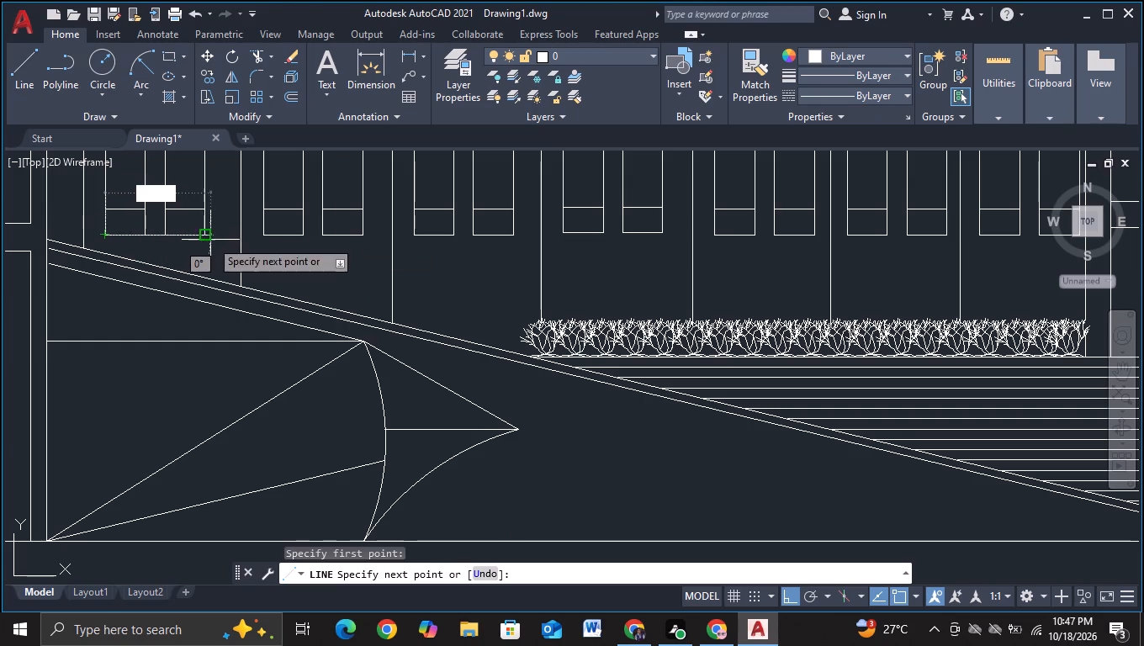
{"action": "left_click", "coordinate": [210, 240]}
{"action": "scroll", "coordinate": [205, 302], "scroll_direction": "up", "scroll_amount": 2}
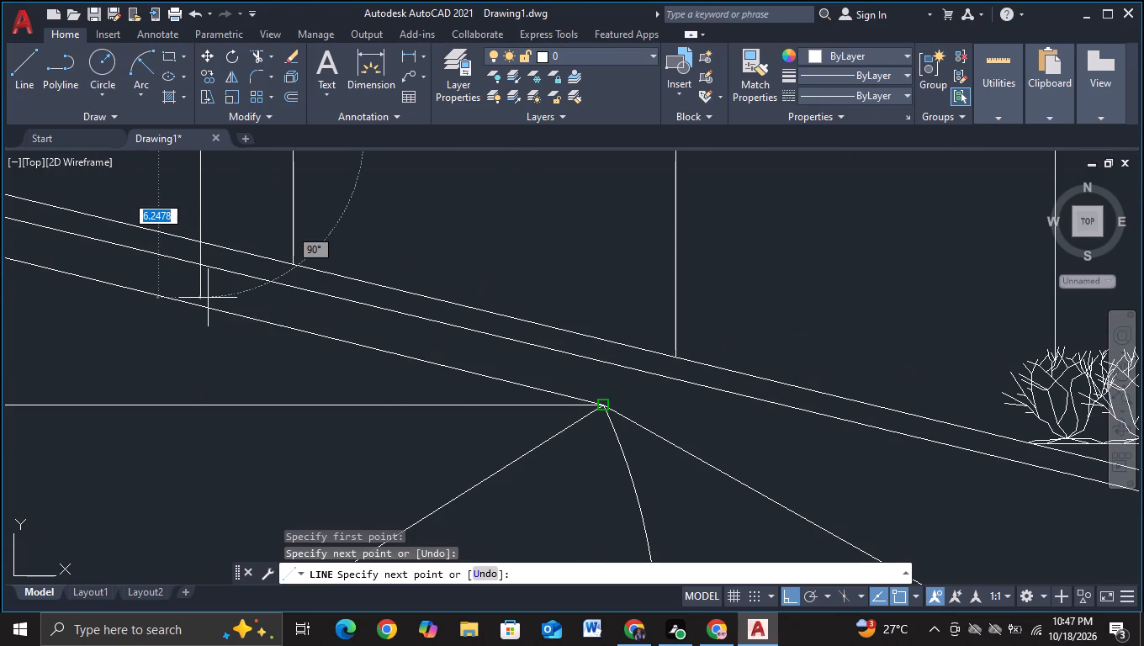
{"action": "key", "text": "F3"}
{"action": "left_click", "coordinate": [207, 298]}
{"action": "key", "text": "Escape"}
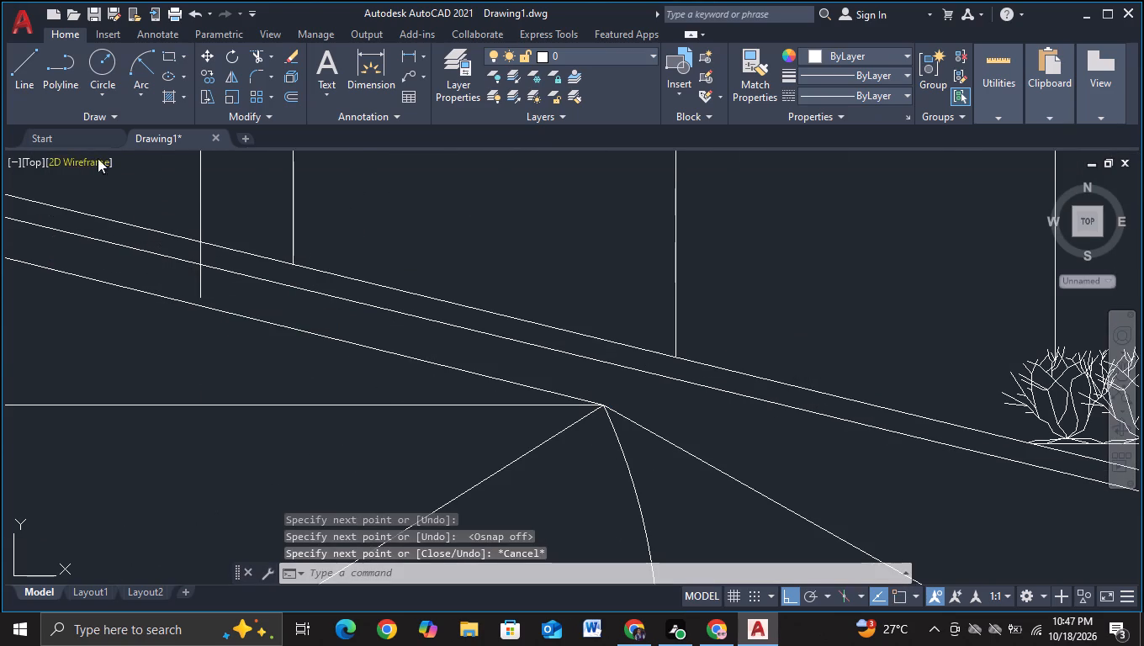
Draw a vertical line from the leftmost window pair's lower-left corner down past the sloping stair edges.
{"action": "scroll", "coordinate": [143, 182], "scroll_direction": "down", "scroll_amount": 2}
{"action": "middle_click_drag", "start_coordinate": [151, 185], "coordinate": [304, 169]}
{"action": "left_click", "coordinate": [19, 87]}
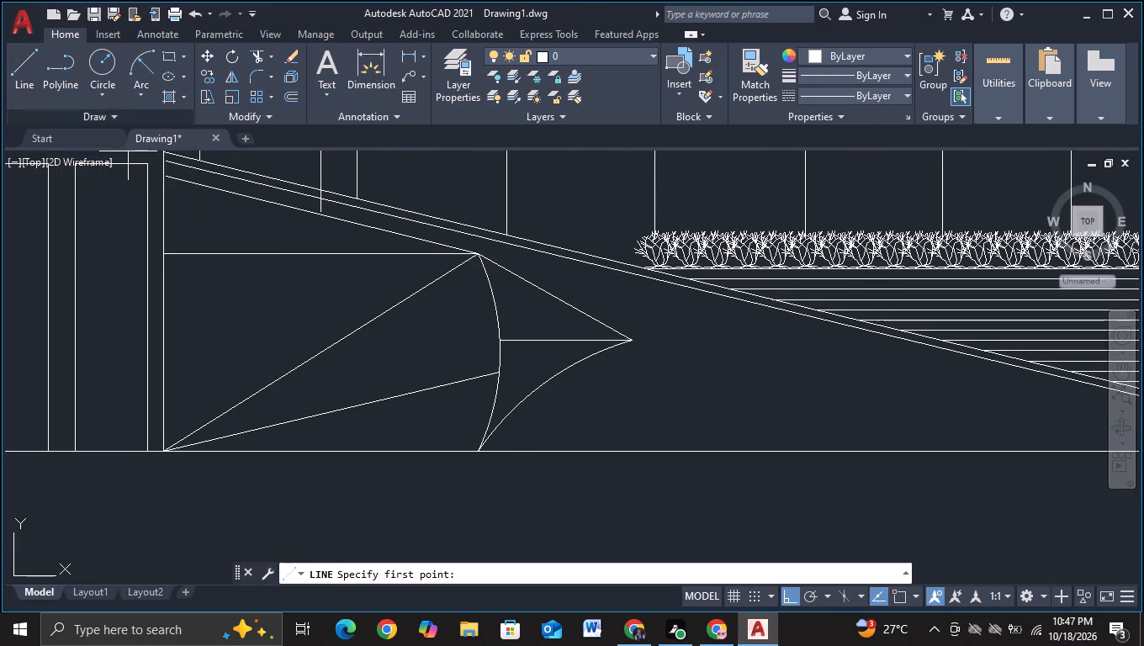
{"action": "middle_click_drag", "start_coordinate": [214, 223], "coordinate": [221, 285]}
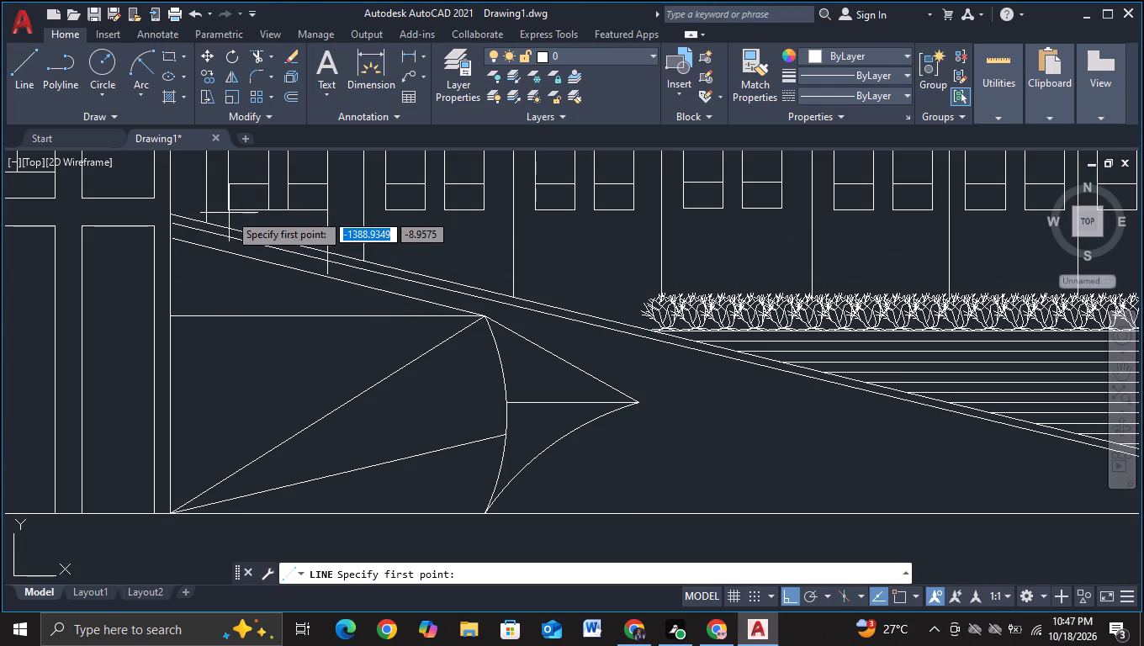
{"action": "key", "text": "F3"}
{"action": "left_click", "coordinate": [229, 213]}
{"action": "left_click", "coordinate": [217, 288]}
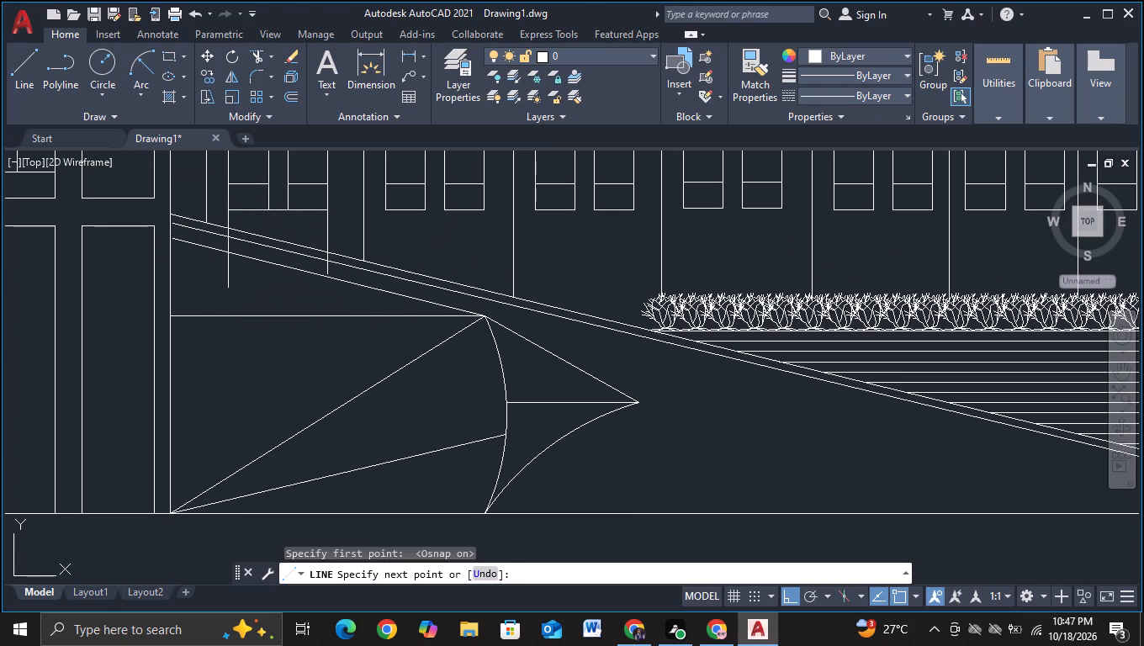
{"action": "key", "text": "Escape"}
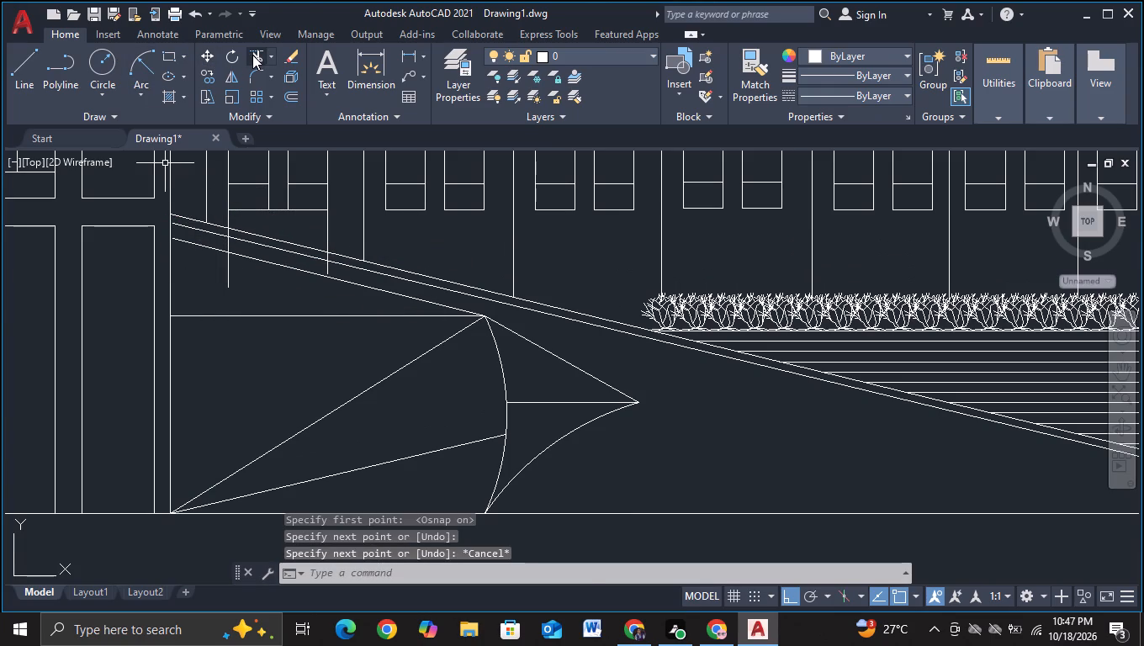
Trim the leftmost pair's two vertical lines at the upper sloping edge and erase the leftover pieces below it.
{"action": "left_click", "coordinate": [252, 55]}
{"action": "scroll", "coordinate": [239, 242], "scroll_direction": "up", "scroll_amount": 1}
{"action": "left_click", "coordinate": [222, 227]}
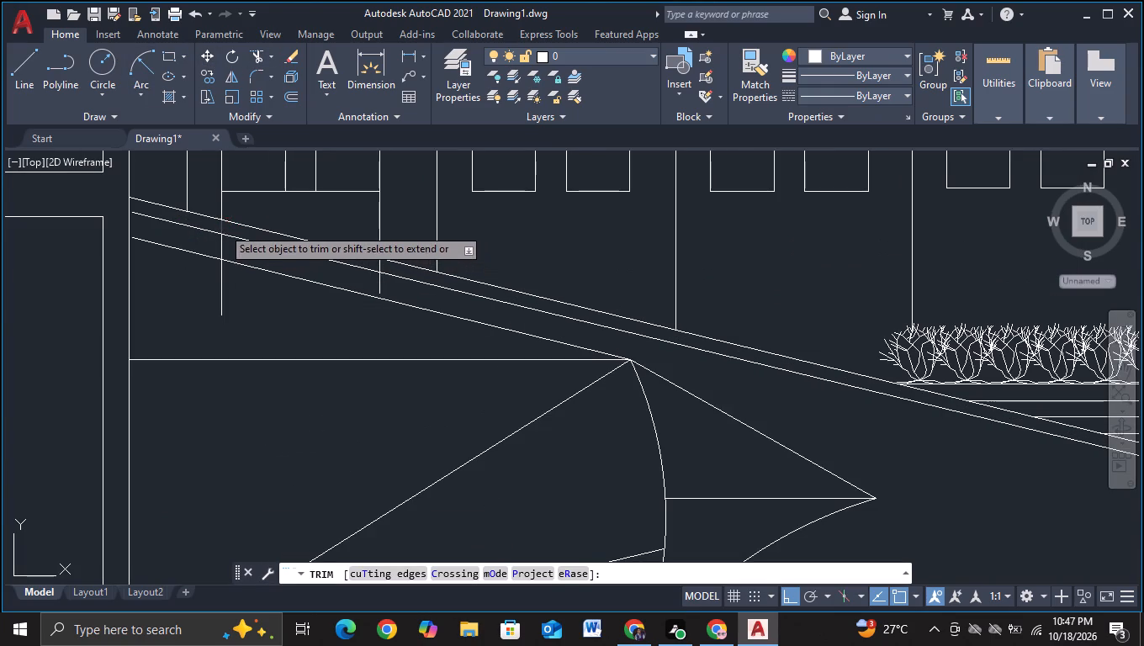
{"action": "left_click", "coordinate": [379, 268]}
{"action": "key", "text": "Escape"}
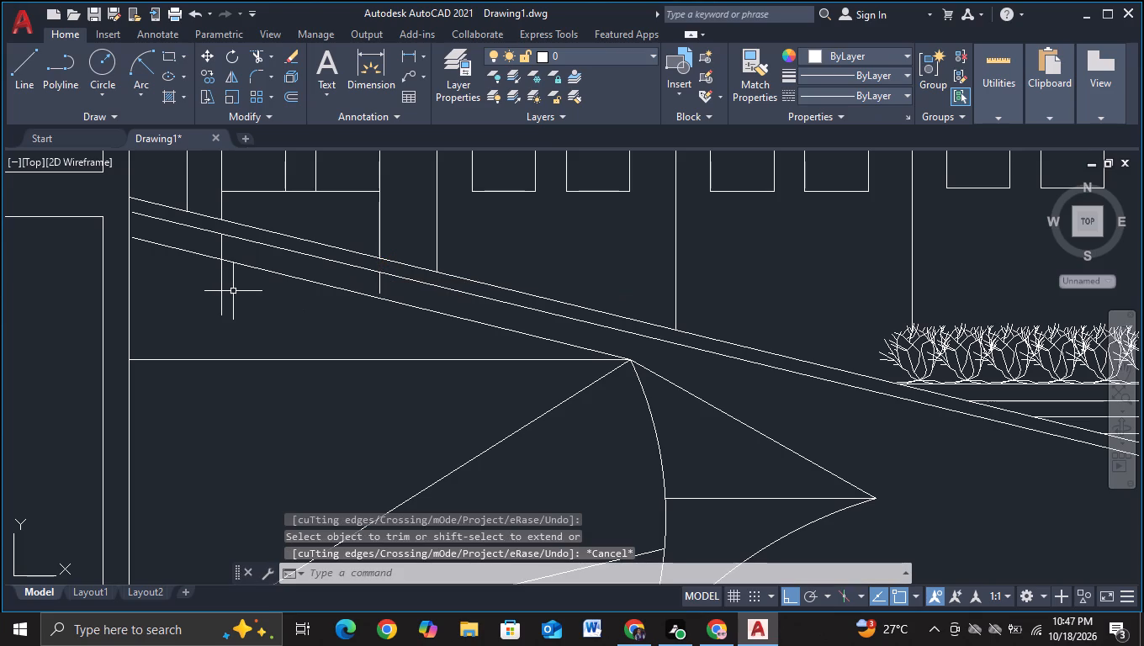
{"action": "left_click", "coordinate": [220, 289]}
{"action": "key", "text": "Delete"}
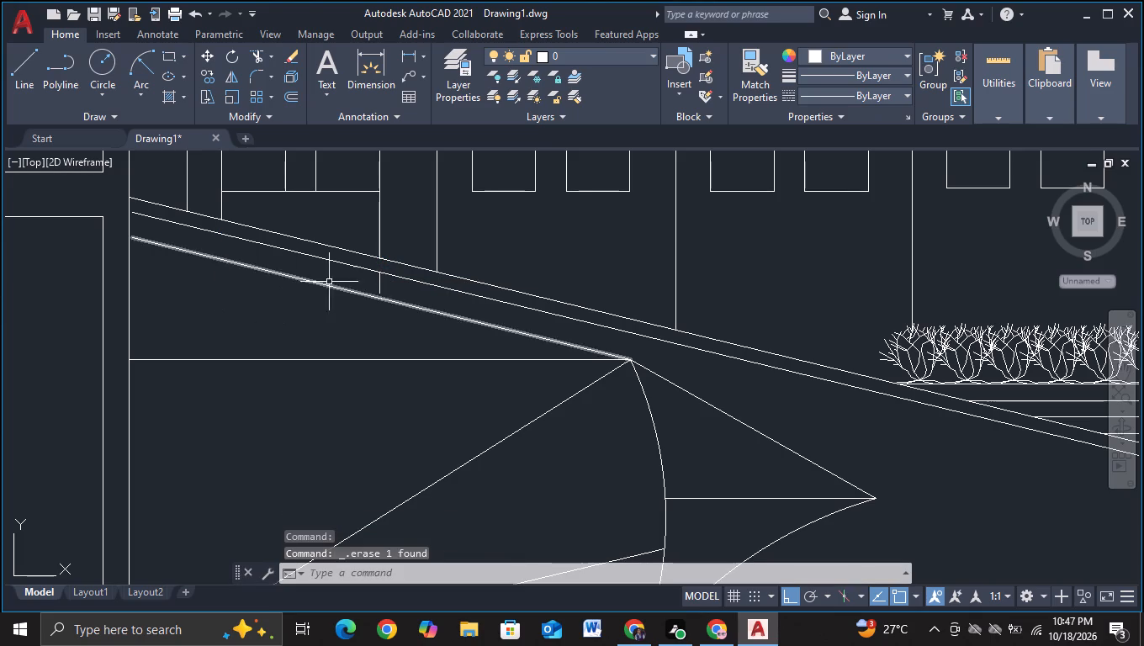
{"action": "left_click", "coordinate": [377, 288]}
{"action": "key", "text": "Delete"}
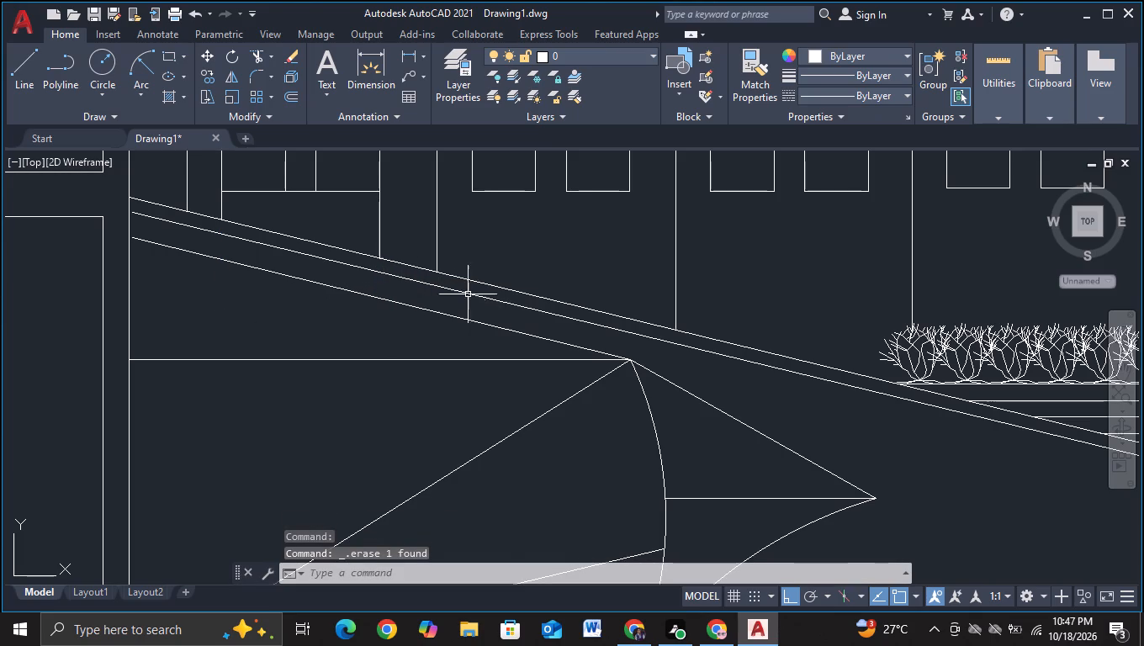
Draw a line along the second window pair's bottoms, continuing about 10.3 units down from its lower-right corner to the vertex below the slope.
{"action": "scroll", "coordinate": [553, 250], "scroll_direction": "down", "scroll_amount": 1}
{"action": "middle_click_drag", "start_coordinate": [553, 250], "coordinate": [394, 297]}
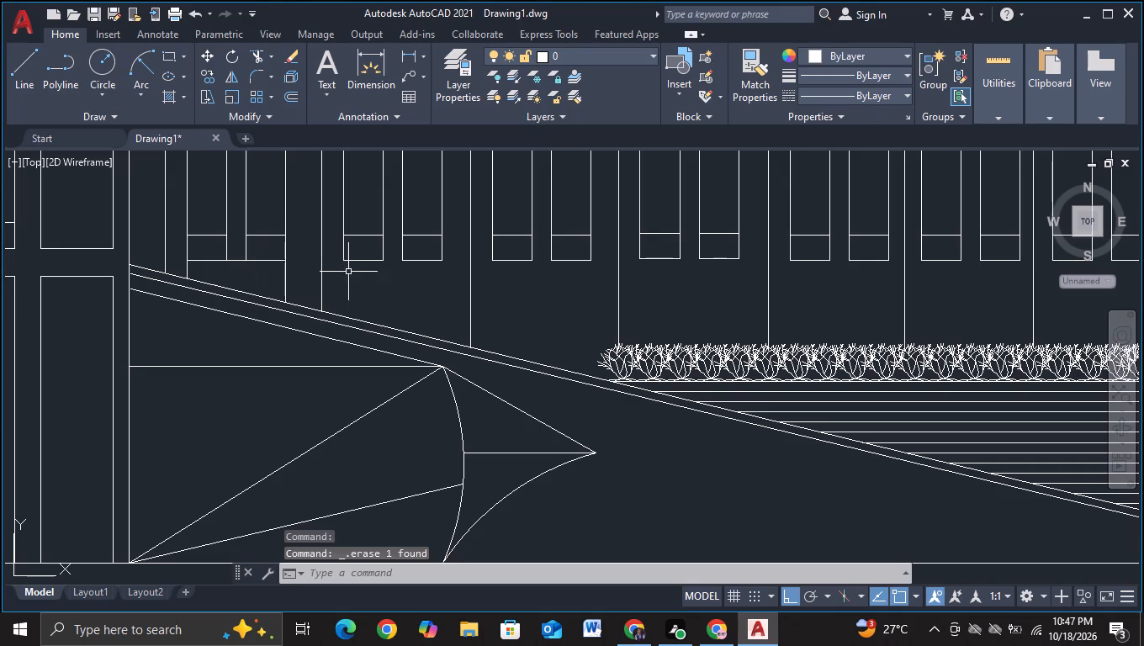
{"action": "scroll", "coordinate": [357, 270], "scroll_direction": "down", "scroll_amount": 1}
{"action": "left_click", "coordinate": [24, 77]}
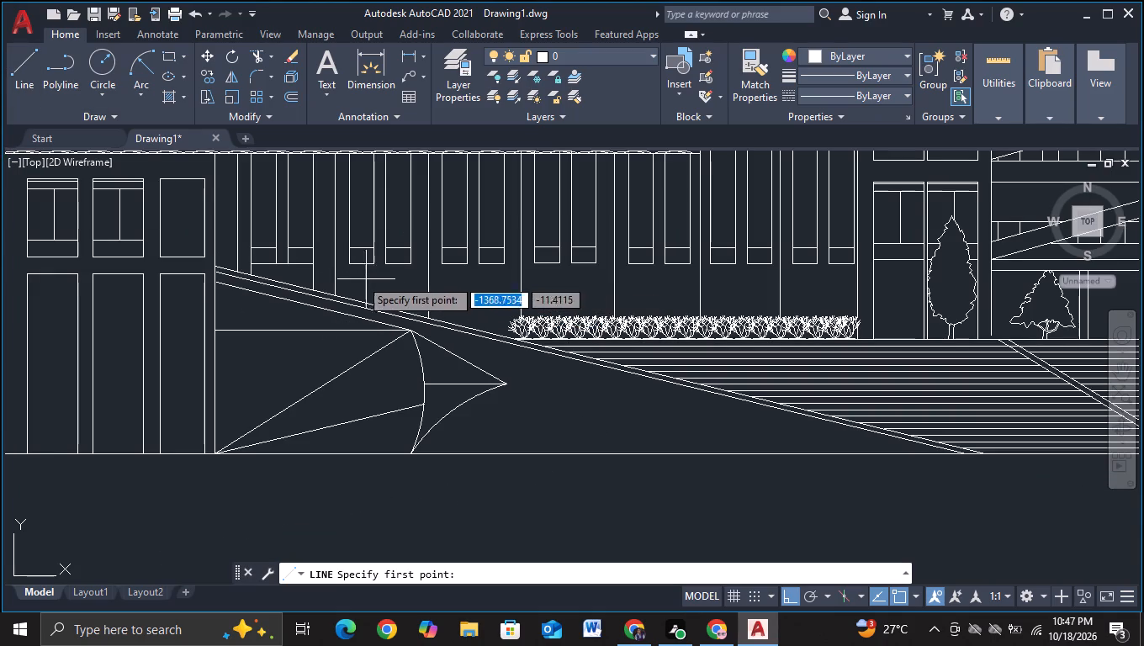
{"action": "left_click_drag", "start_coordinate": [347, 269], "coordinate": [357, 271]}
{"action": "left_click", "coordinate": [412, 269]}
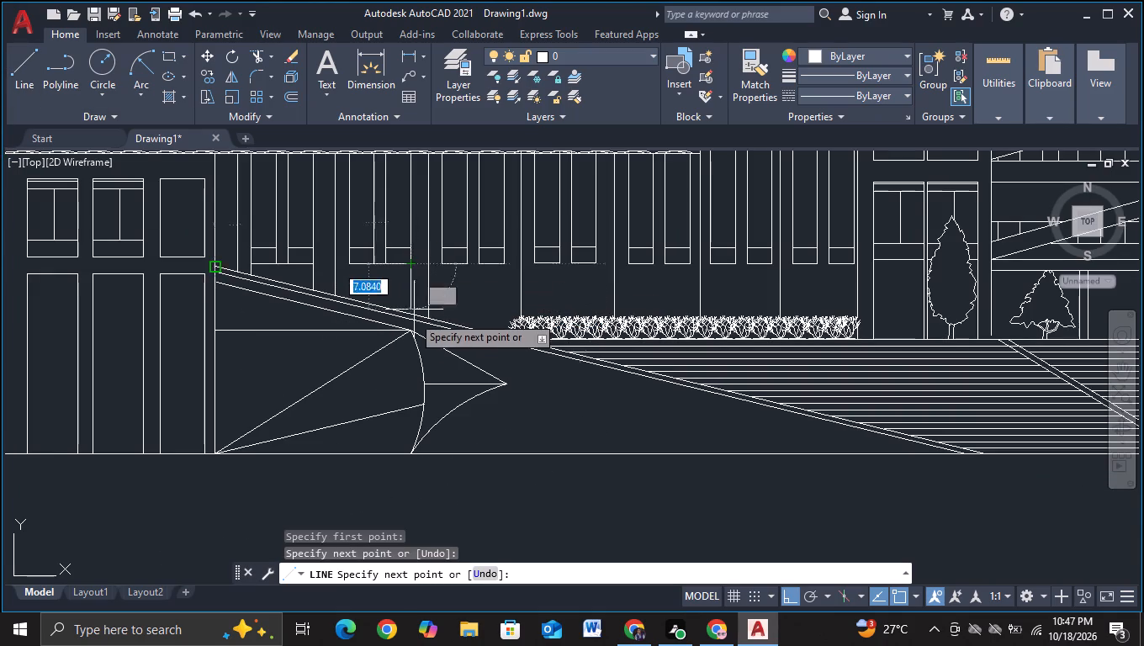
{"action": "scroll", "coordinate": [411, 322], "scroll_direction": "up", "scroll_amount": 2}
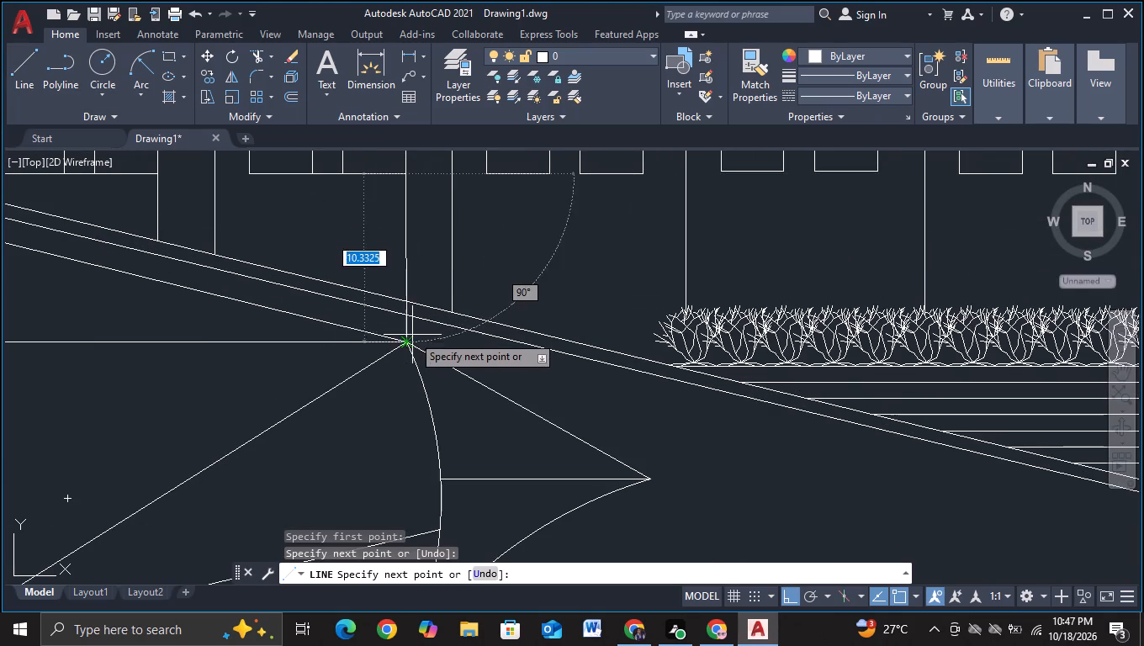
{"action": "left_click", "coordinate": [410, 337]}
{"action": "key", "text": "Escape"}
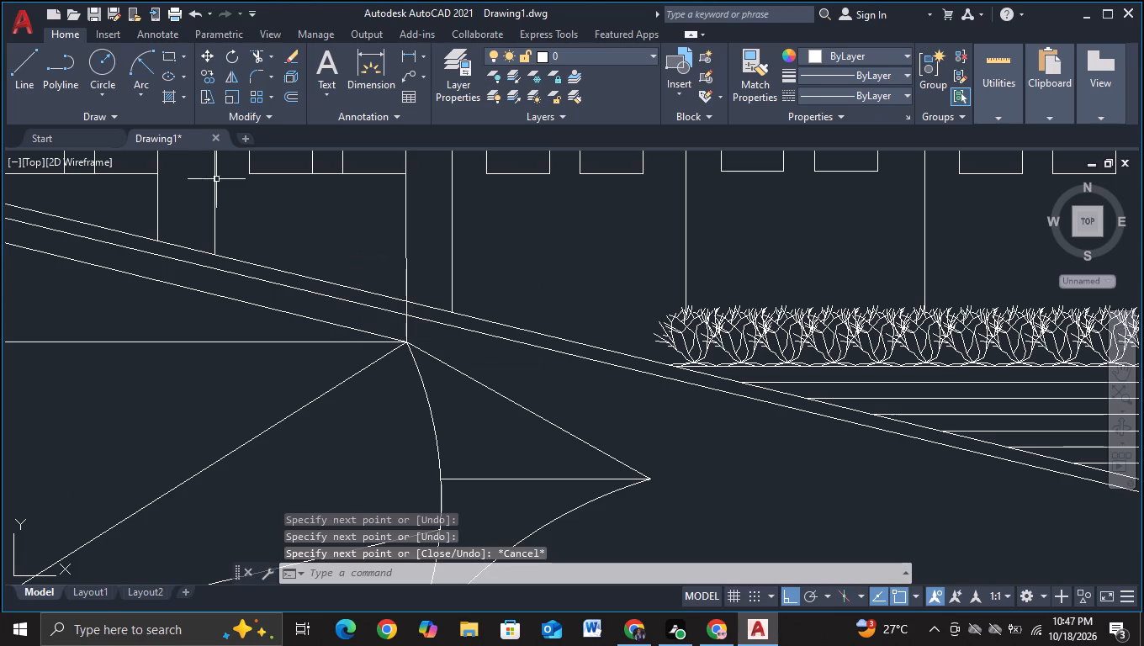
Draw a vertical line about 9.2 units long from the second window pair's lower-left corner down past the sloping edges.
{"action": "left_click", "coordinate": [21, 87]}
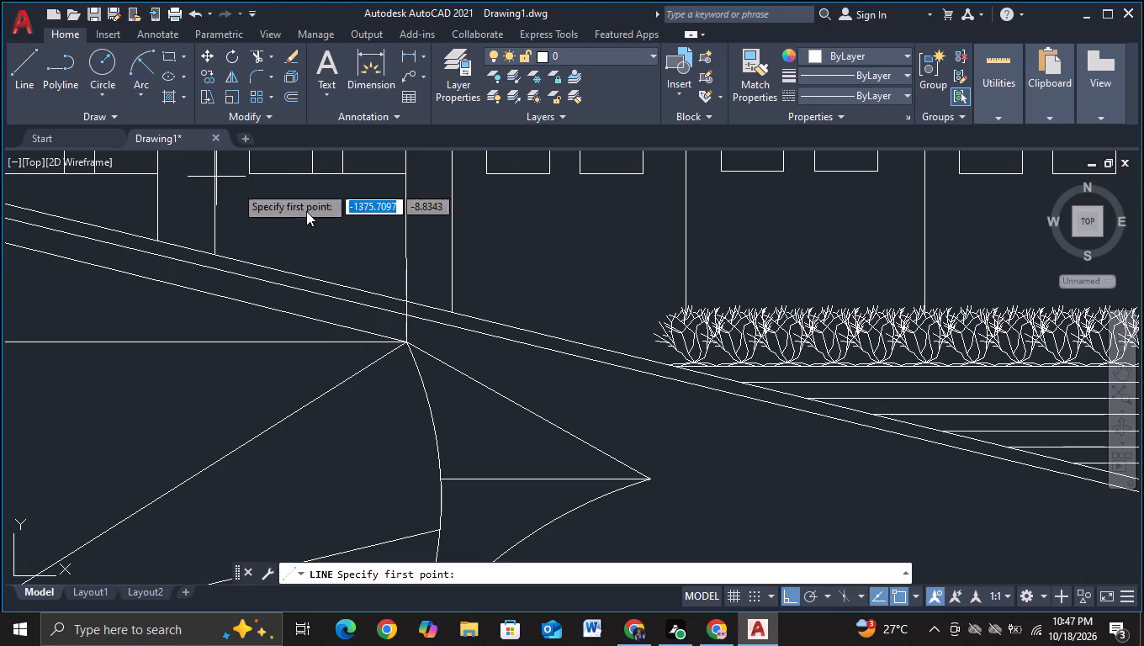
{"action": "left_click", "coordinate": [252, 177]}
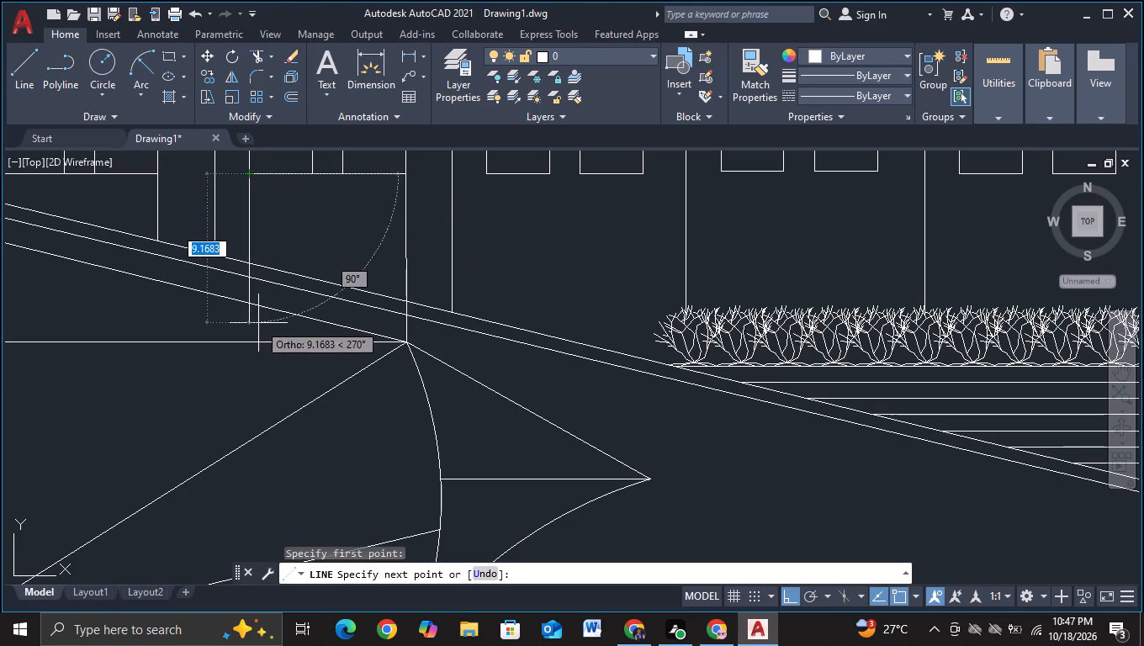
{"action": "left_click", "coordinate": [258, 323]}
{"action": "key", "text": "Escape"}
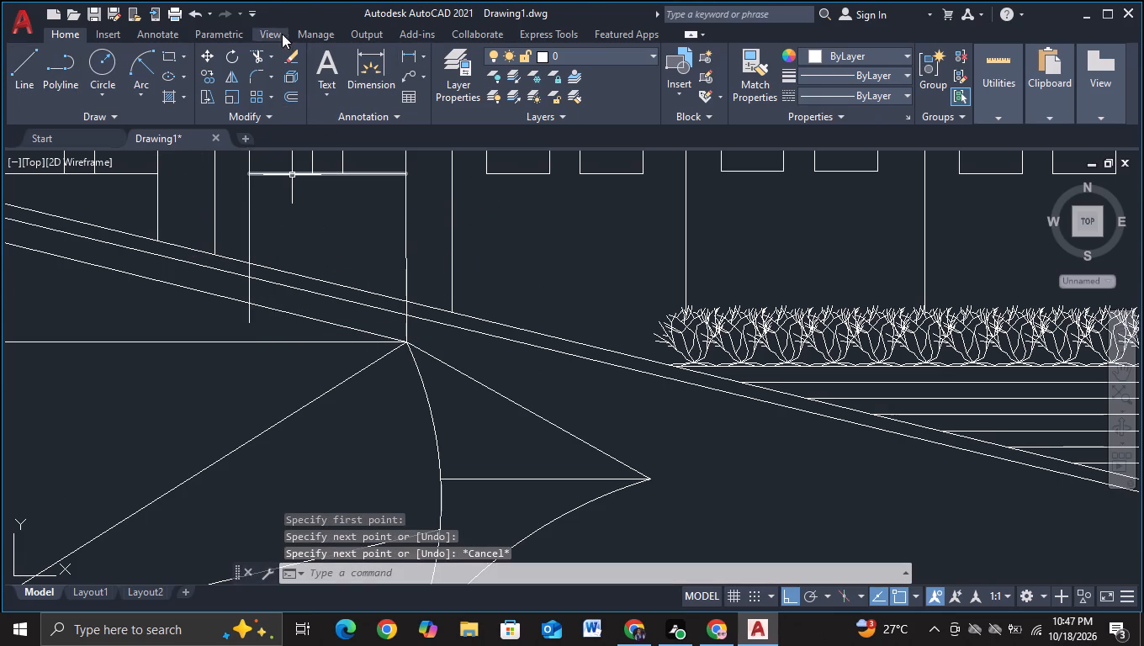
Trim the second pair's two vertical lines at the upper sloping edge and erase the leftover pieces below it.
{"action": "left_click", "coordinate": [257, 56]}
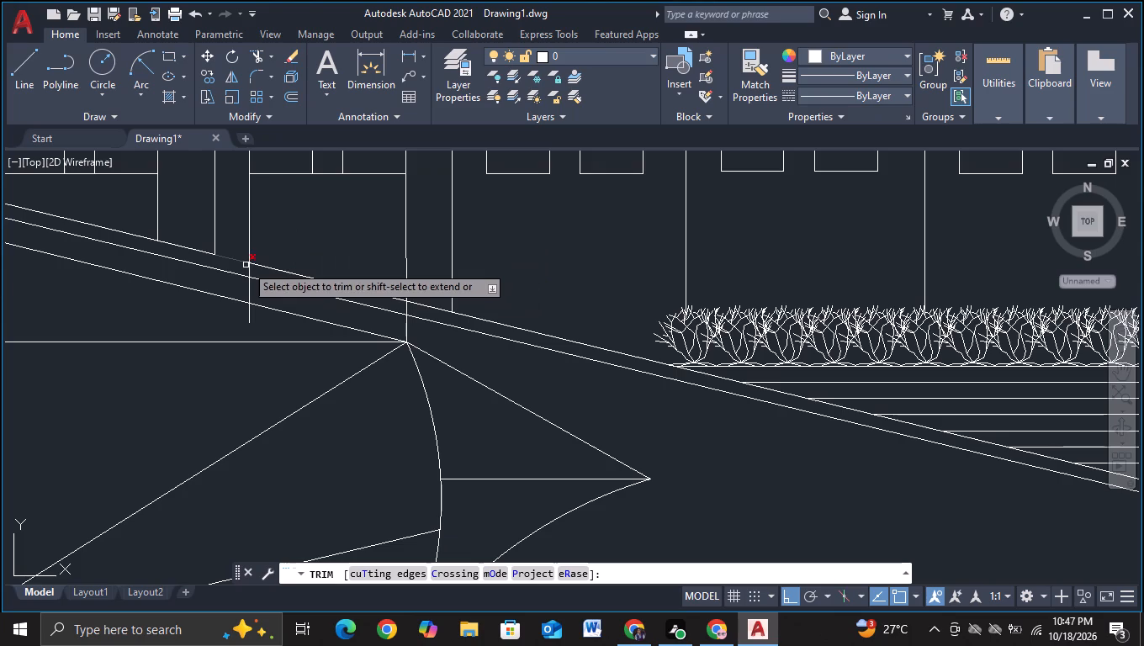
{"action": "left_click", "coordinate": [250, 268]}
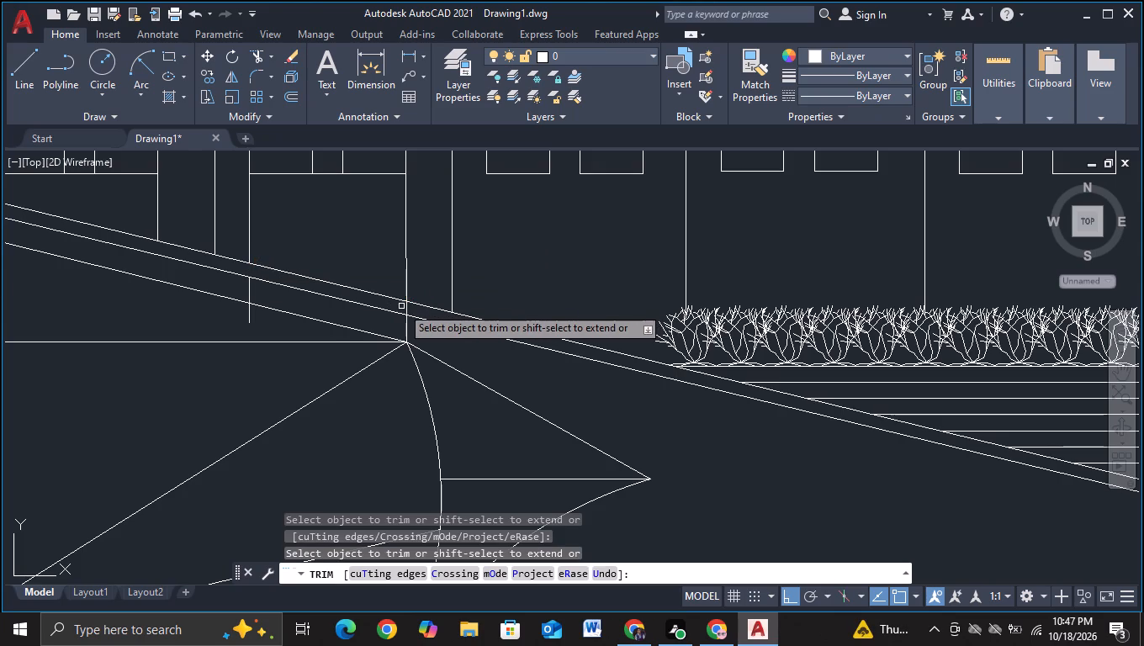
{"action": "left_click", "coordinate": [405, 307]}
{"action": "key", "text": "Escape"}
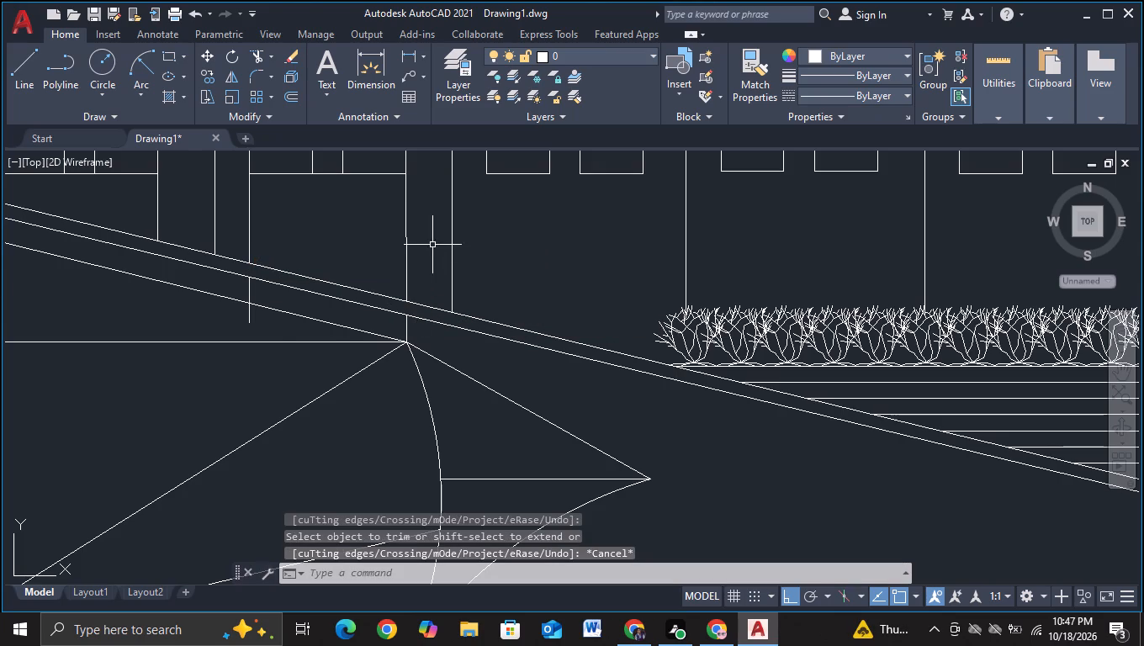
{"action": "left_click", "coordinate": [251, 300]}
{"action": "key", "text": "Delete"}
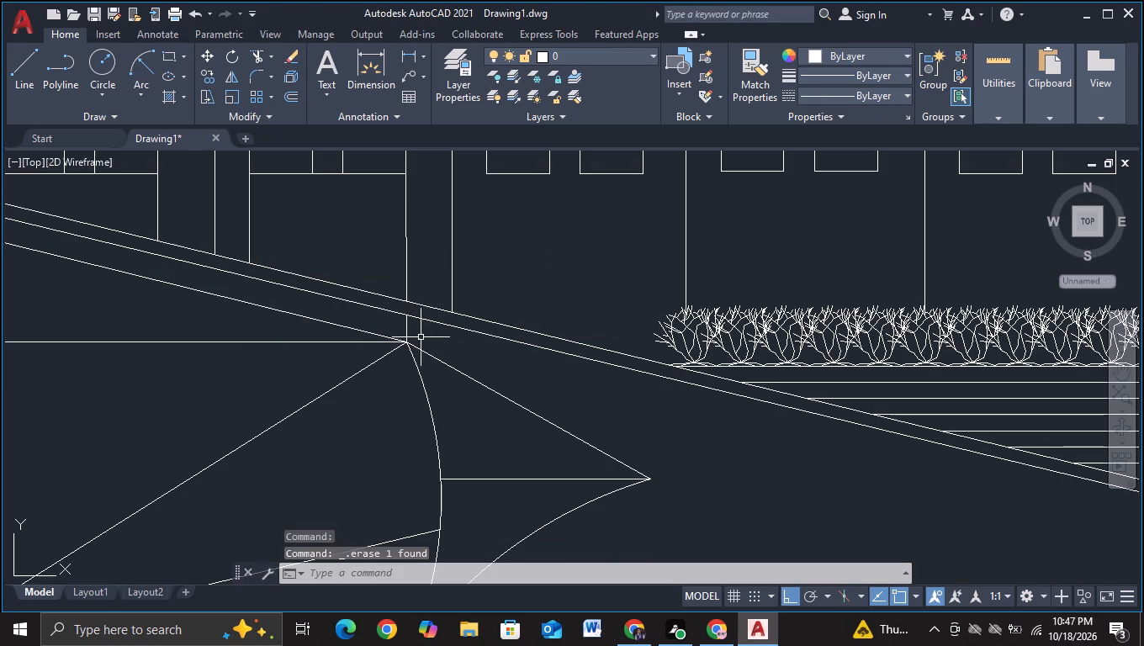
{"action": "left_click", "coordinate": [407, 336]}
{"action": "key", "text": "Delete"}
Draw a line along the third window pair's bottoms, continuing about 14.7 units down from its lower-right corner past the sloping edges.
{"action": "scroll", "coordinate": [496, 349], "scroll_direction": "down", "scroll_amount": 2}
{"action": "middle_click_drag", "start_coordinate": [532, 373], "coordinate": [476, 357]}
{"action": "left_click", "coordinate": [29, 83]}
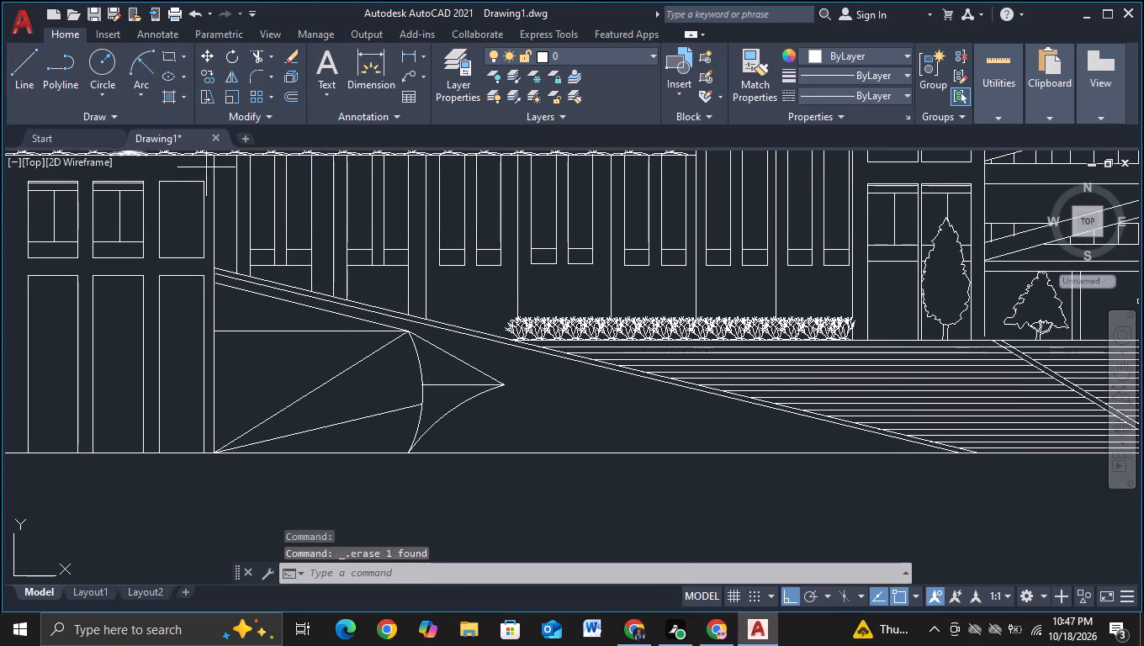
{"action": "left_click", "coordinate": [441, 269]}
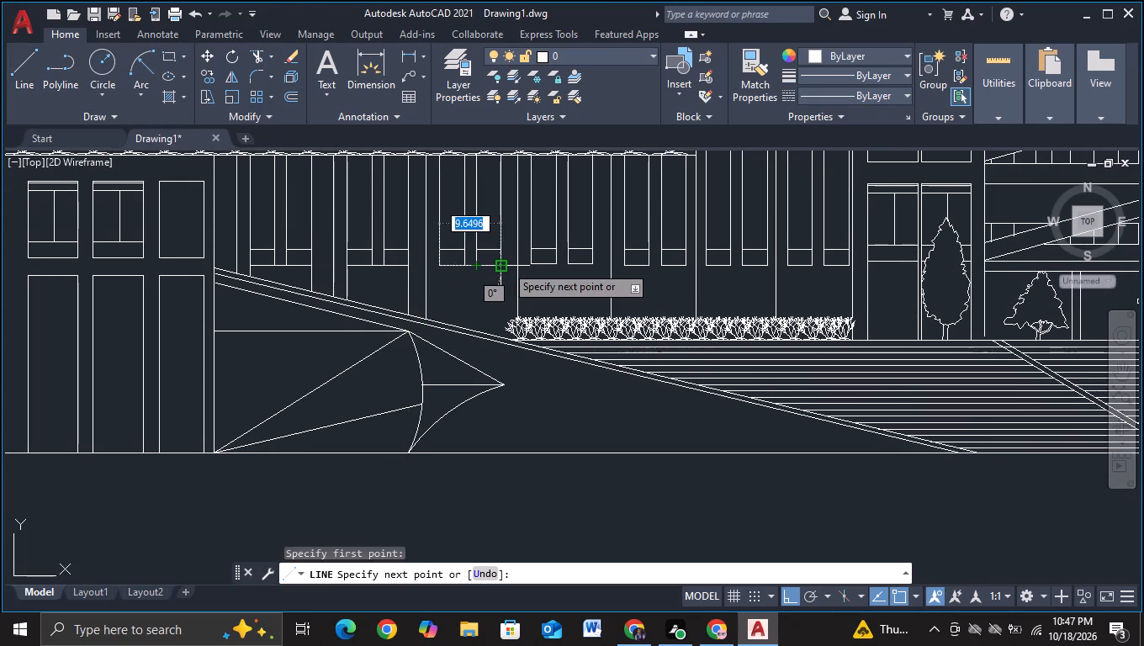
{"action": "left_click", "coordinate": [506, 265]}
{"action": "scroll", "coordinate": [498, 358], "scroll_direction": "up", "scroll_amount": 1}
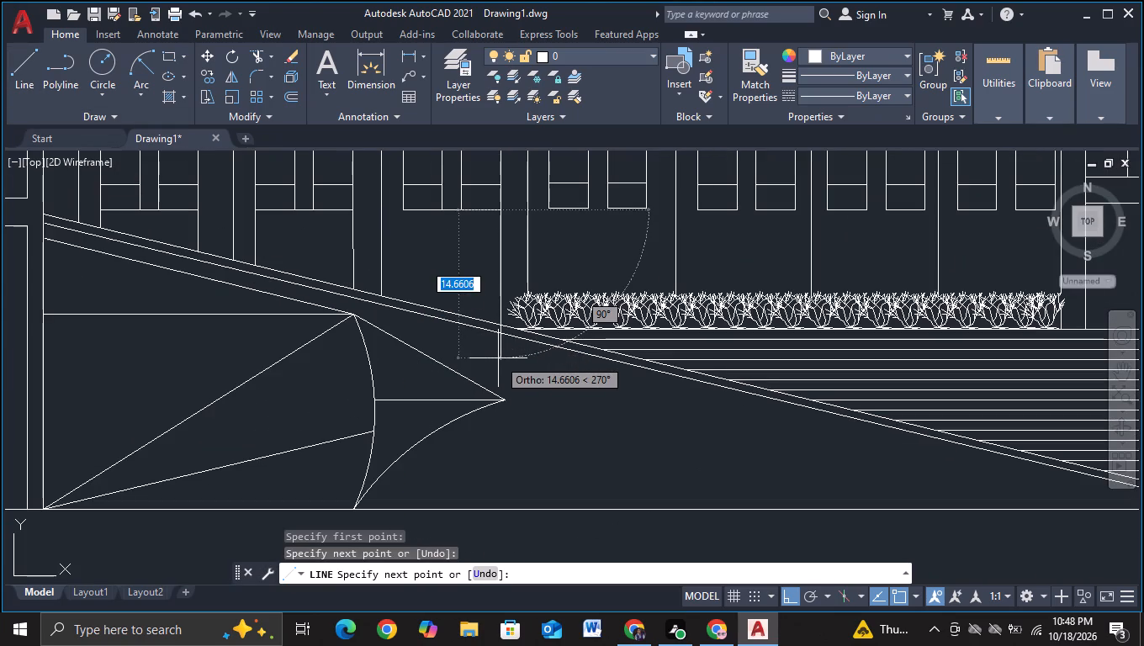
{"action": "left_click", "coordinate": [498, 358]}
{"action": "key", "text": "Escape"}
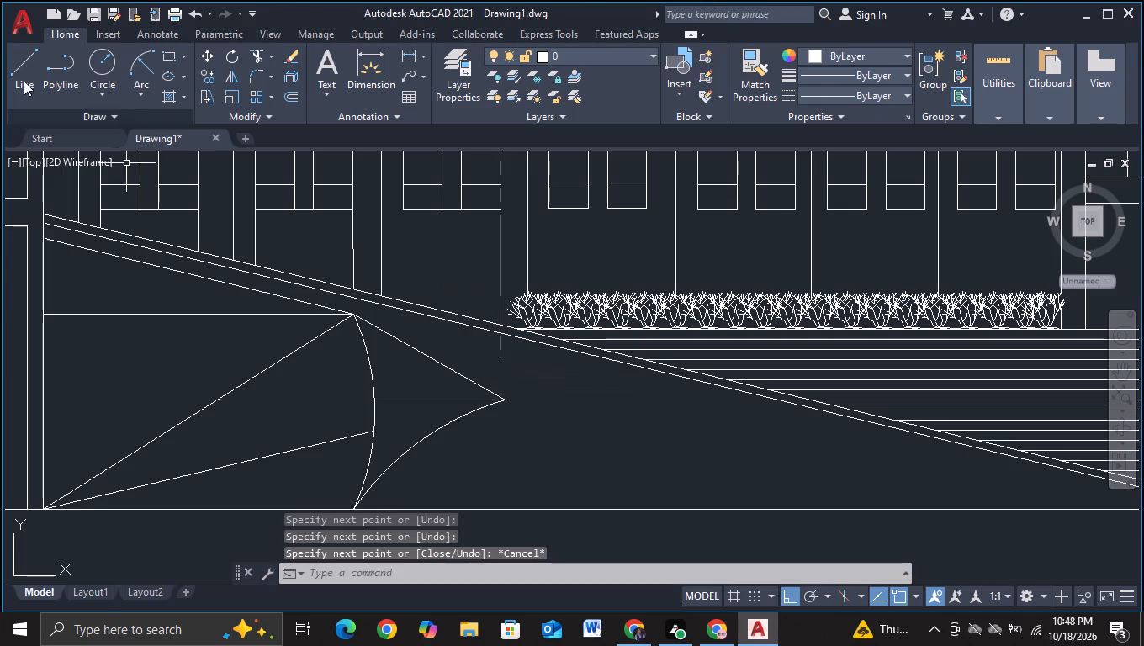
Draw a vertical line from the third window pair's lower-left corner down past the sloping edges.
{"action": "left_click", "coordinate": [26, 72]}
{"action": "left_click", "coordinate": [403, 212]}
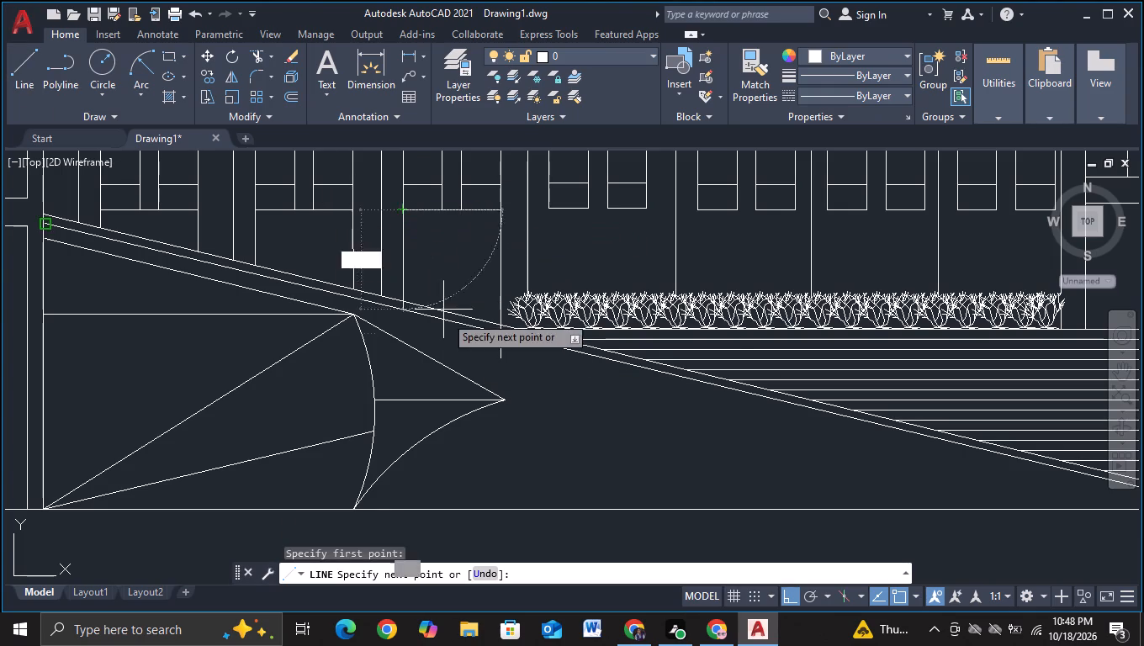
{"action": "left_click", "coordinate": [444, 337]}
{"action": "key", "text": "Escape"}
Trim away the parts of the third pair's two vertical lines between and below the sloping stair edges.
{"action": "left_click", "coordinate": [256, 61]}
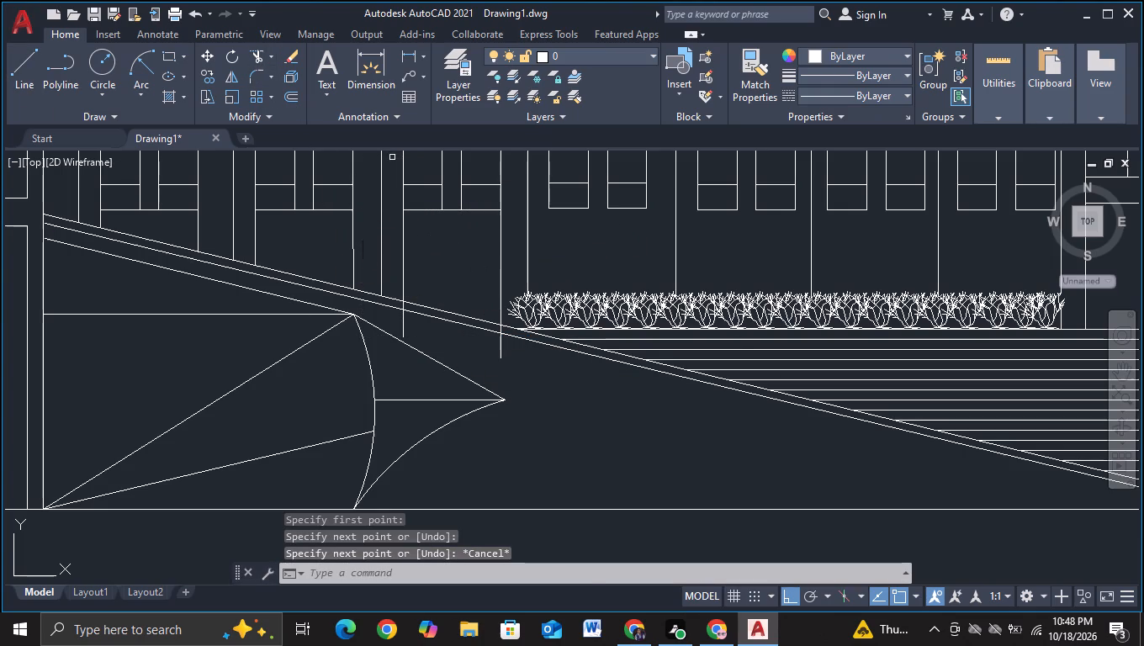
{"action": "scroll", "coordinate": [357, 236], "scroll_direction": "up", "scroll_amount": 2}
{"action": "left_click_drag", "start_coordinate": [458, 415], "coordinate": [473, 417]}
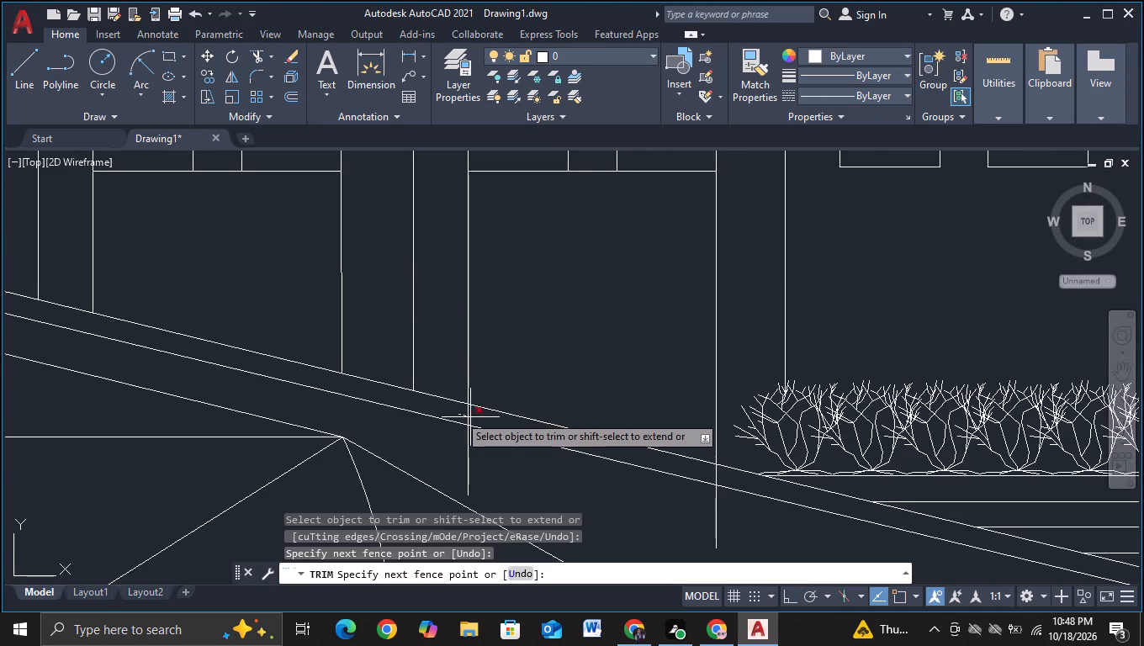
{"action": "left_click_drag", "start_coordinate": [473, 417], "coordinate": [733, 480]}
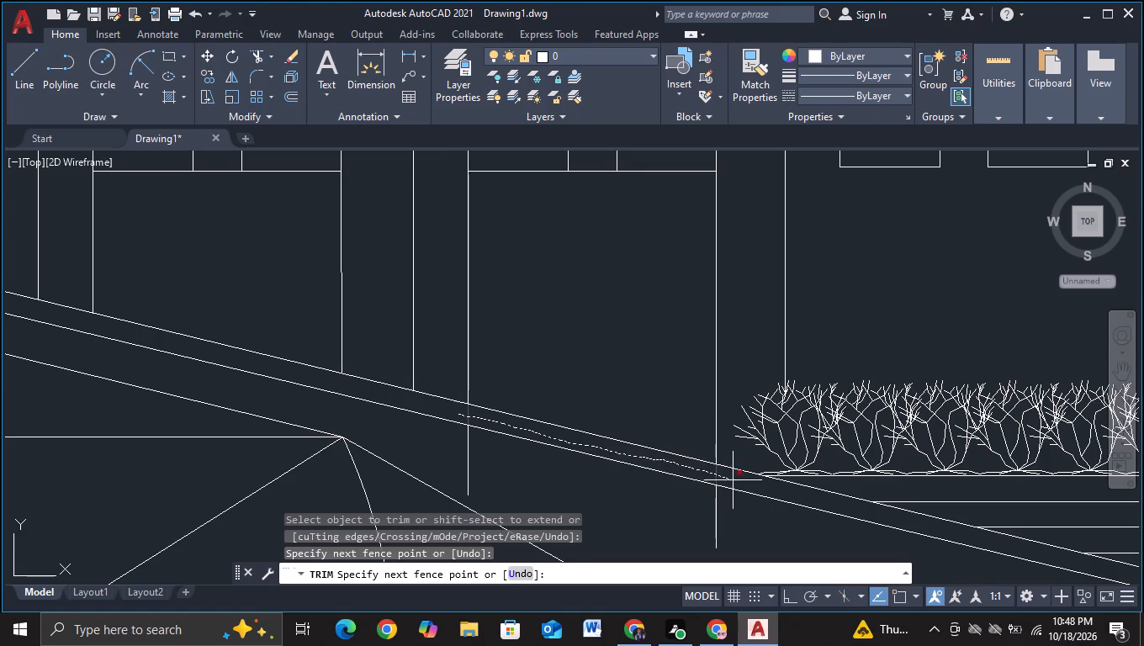
{"action": "left_click_drag", "start_coordinate": [733, 480], "coordinate": [734, 481]}
{"action": "left_click_drag", "start_coordinate": [429, 462], "coordinate": [769, 567]}
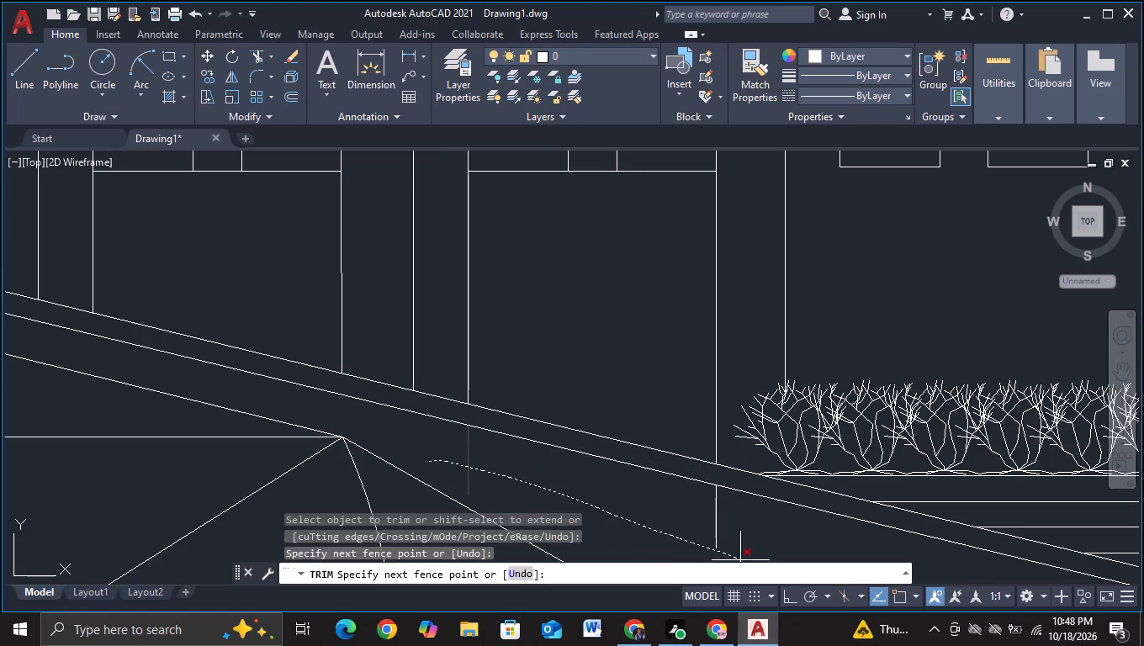
{"action": "left_click_drag", "start_coordinate": [769, 567], "coordinate": [658, 529]}
{"action": "scroll", "coordinate": [675, 522], "scroll_direction": "down", "scroll_amount": 2}
{"action": "middle_click_drag", "start_coordinate": [684, 519], "coordinate": [591, 438]}
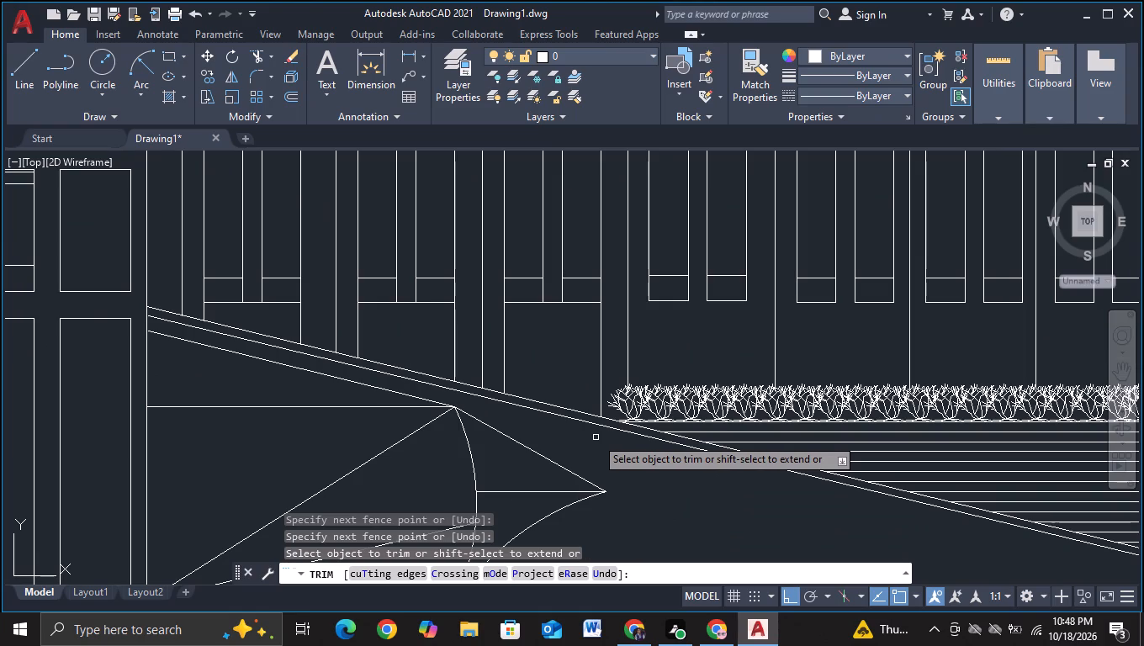
{"action": "key", "text": "Escape"}
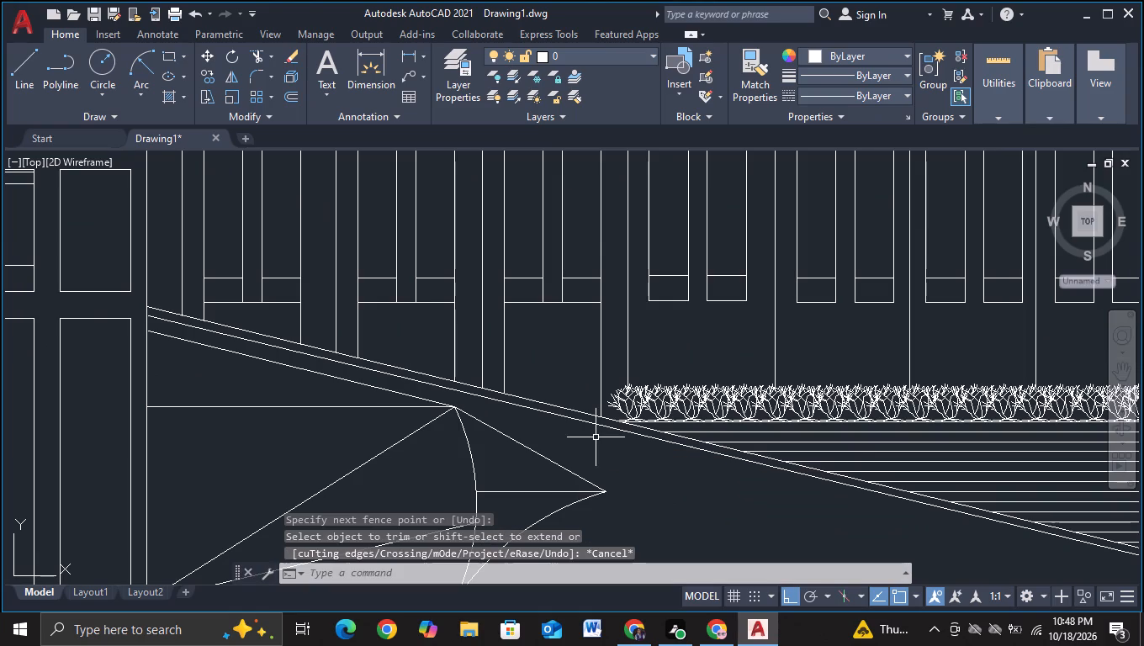
Draw a line along the fourth window pair's bottoms, continuing about 8.3 units down from its lower-right corner to the hedge tops.
{"action": "scroll", "coordinate": [603, 434], "scroll_direction": "down", "scroll_amount": 2}
{"action": "scroll", "coordinate": [575, 408], "scroll_direction": "up", "scroll_amount": 1}
{"action": "middle_click_drag", "start_coordinate": [576, 405], "coordinate": [559, 380]}
{"action": "scroll", "coordinate": [558, 382], "scroll_direction": "up", "scroll_amount": 2}
{"action": "middle_click_drag", "start_coordinate": [558, 382], "coordinate": [392, 335]}
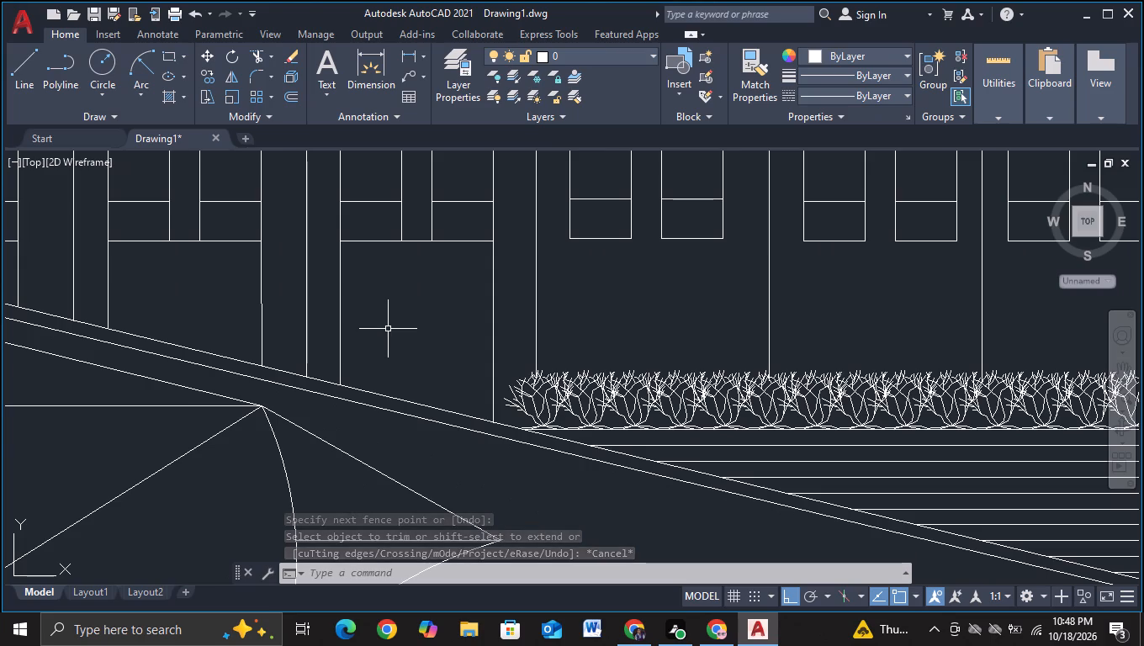
{"action": "left_click", "coordinate": [33, 88]}
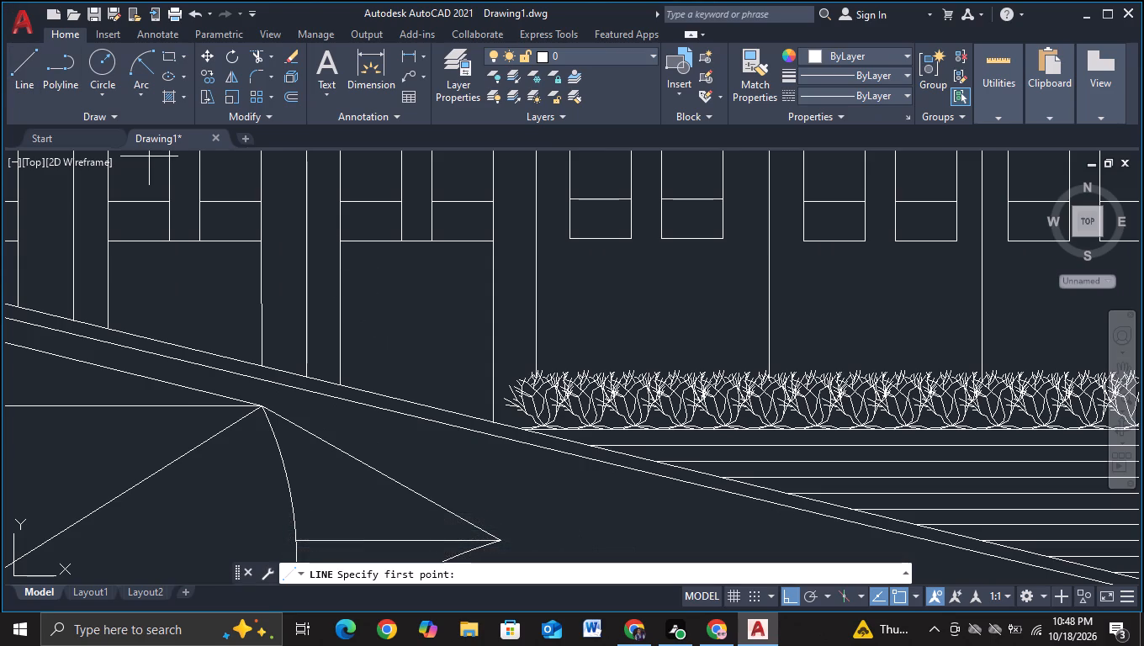
{"action": "left_click", "coordinate": [569, 243]}
{"action": "left_click", "coordinate": [731, 240]}
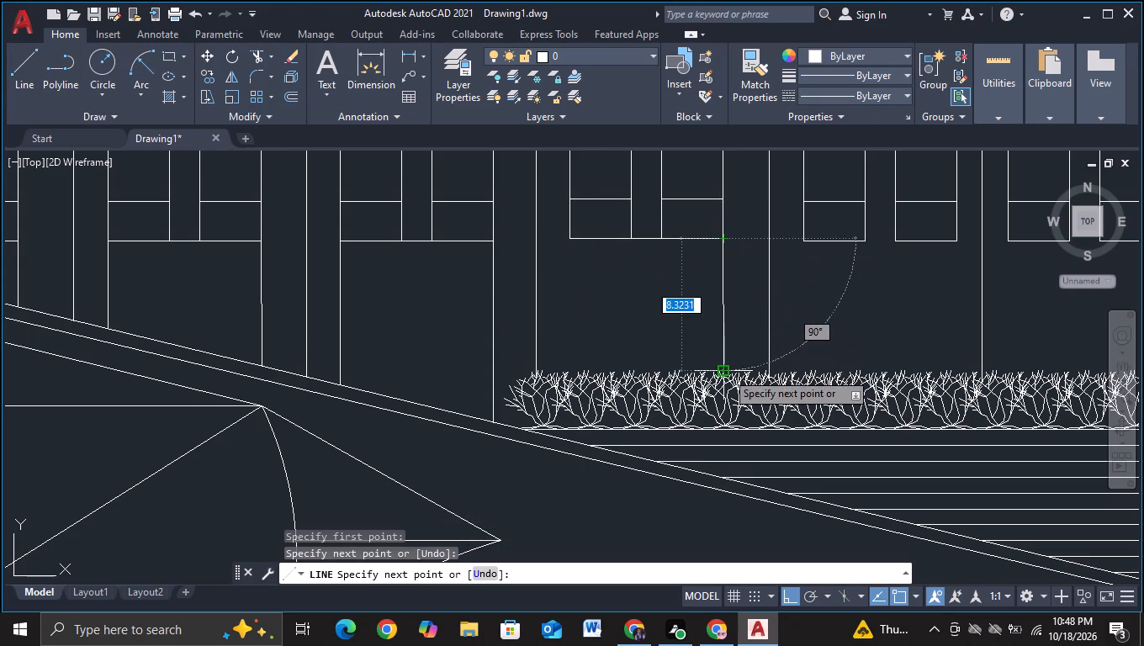
{"action": "left_click", "coordinate": [726, 372]}
{"action": "key", "text": "Escape"}
Draw a vertical line about 8.7 units long from the fourth window pair's lower-left corner down to the hedge.
{"action": "left_click", "coordinate": [26, 78]}
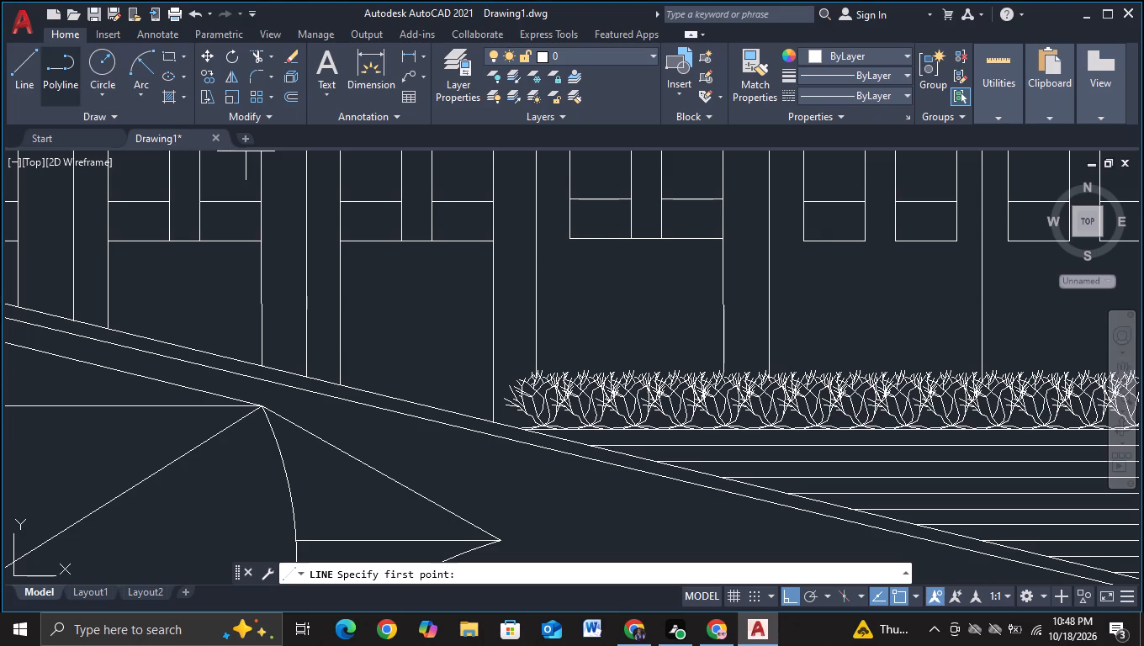
{"action": "left_click", "coordinate": [562, 239]}
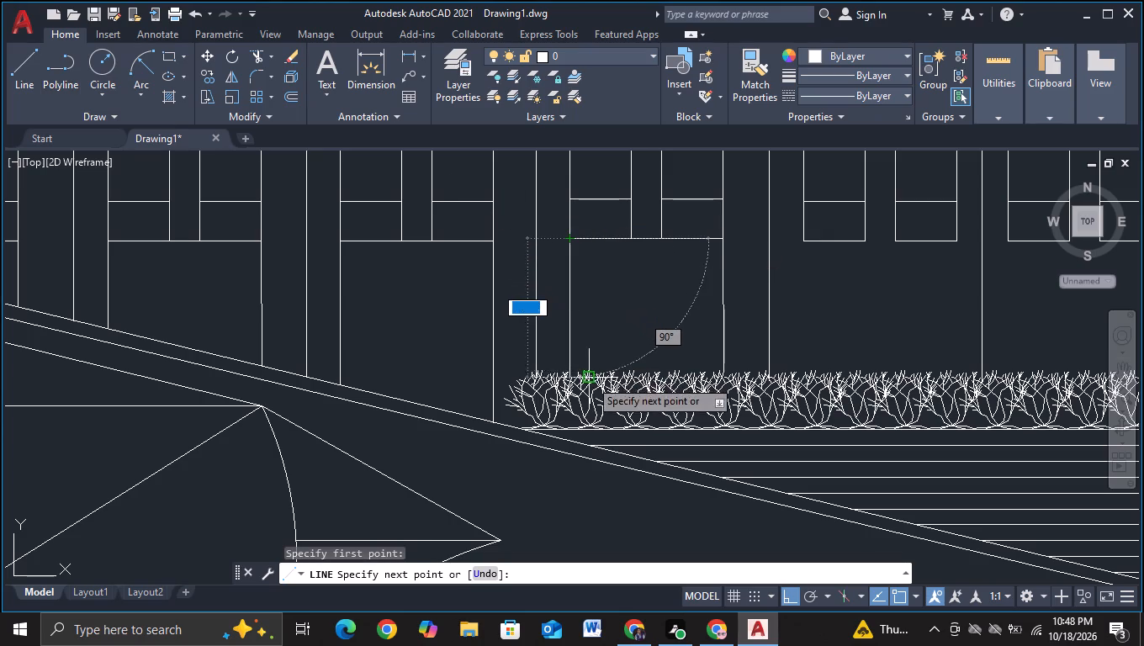
{"action": "scroll", "coordinate": [568, 372], "scroll_direction": "up", "scroll_amount": 2}
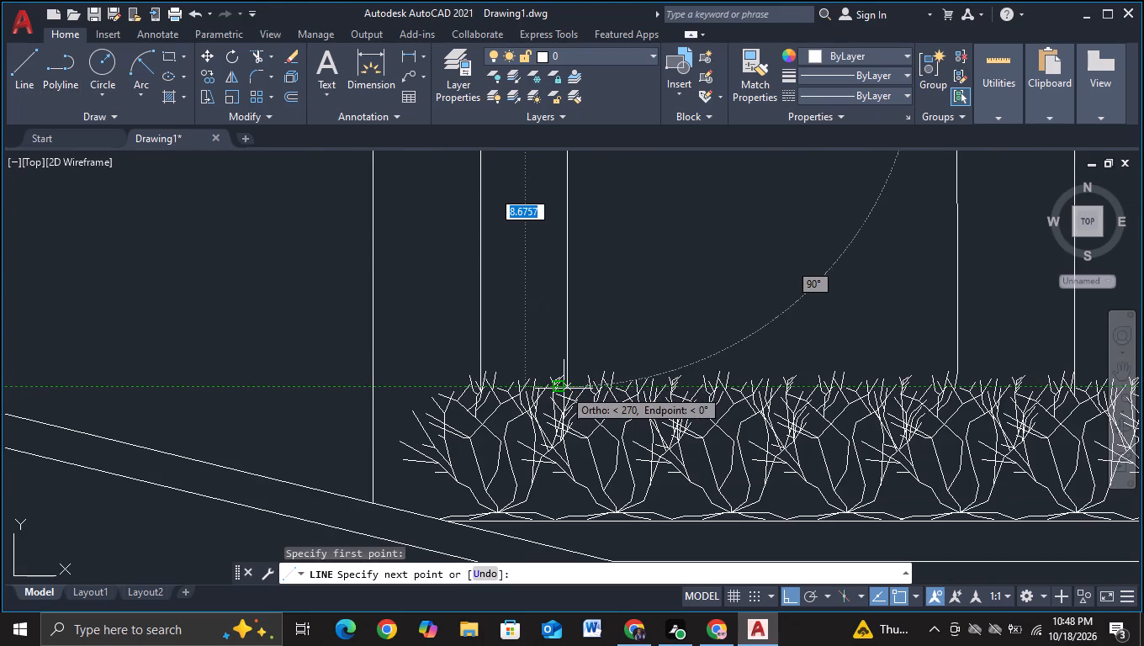
{"action": "left_click", "coordinate": [564, 389]}
{"action": "key", "text": "Escape"}
Draw a line along the fifth window pair's bottoms, continuing from its lower-right corner down into the hedge.
{"action": "middle_click_drag", "start_coordinate": [636, 299], "coordinate": [551, 402]}
{"action": "scroll", "coordinate": [602, 326], "scroll_direction": "down", "scroll_amount": 2}
{"action": "middle_click_drag", "start_coordinate": [643, 336], "coordinate": [542, 315]}
{"action": "middle_click_drag", "start_coordinate": [693, 319], "coordinate": [430, 318]}
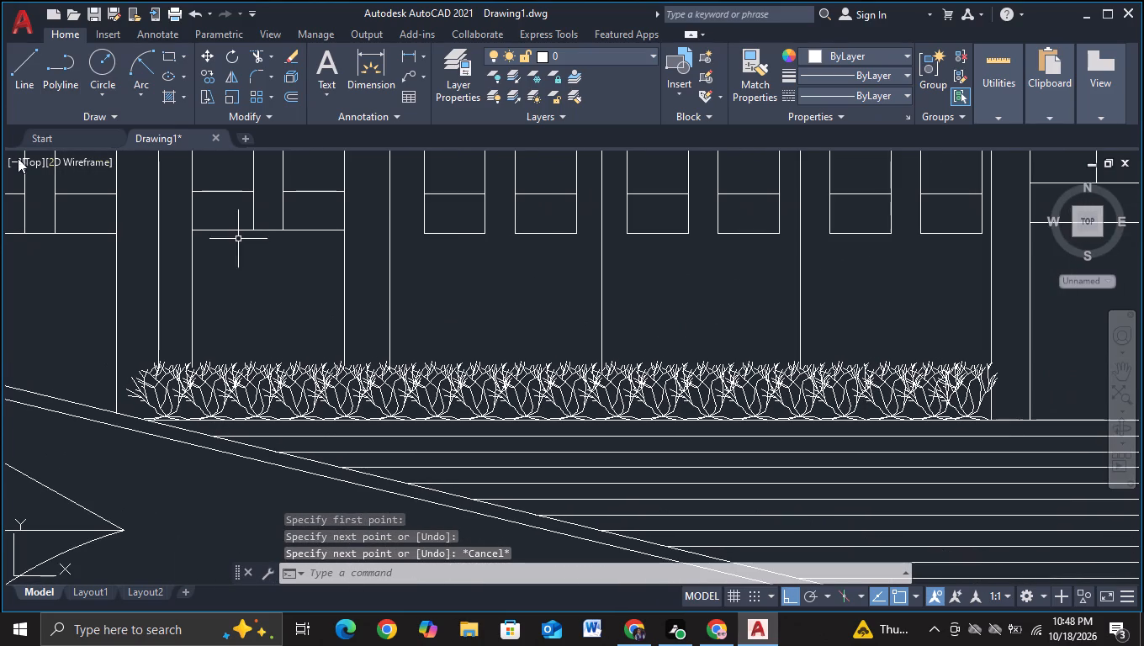
{"action": "left_click", "coordinate": [13, 77]}
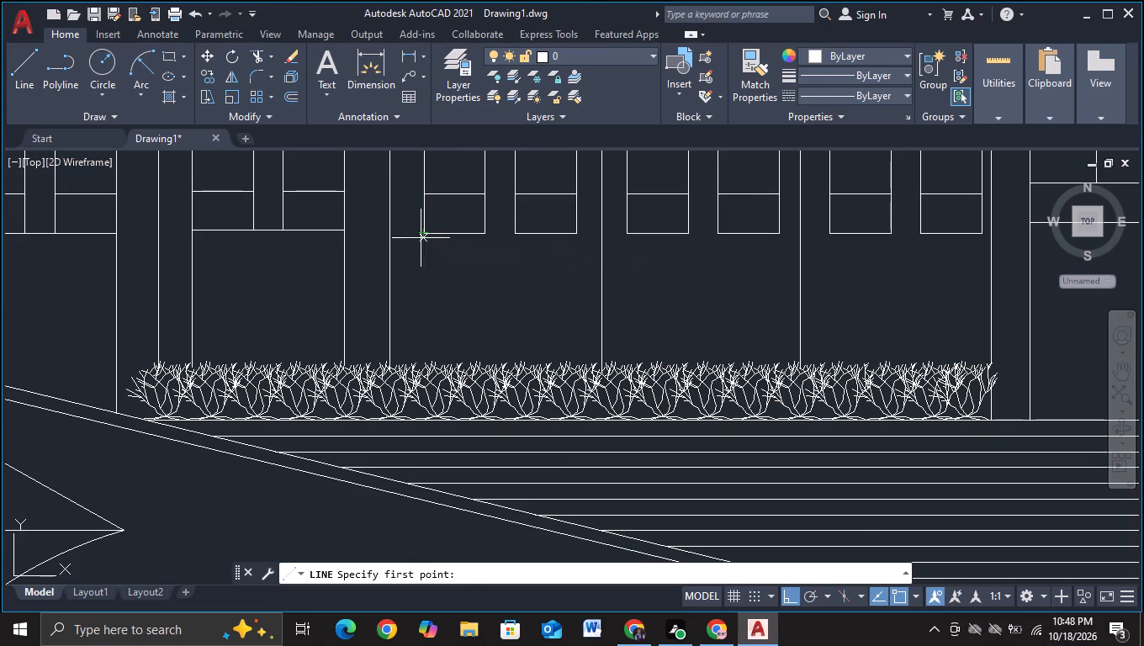
{"action": "left_click", "coordinate": [421, 237]}
{"action": "left_click", "coordinate": [580, 237]}
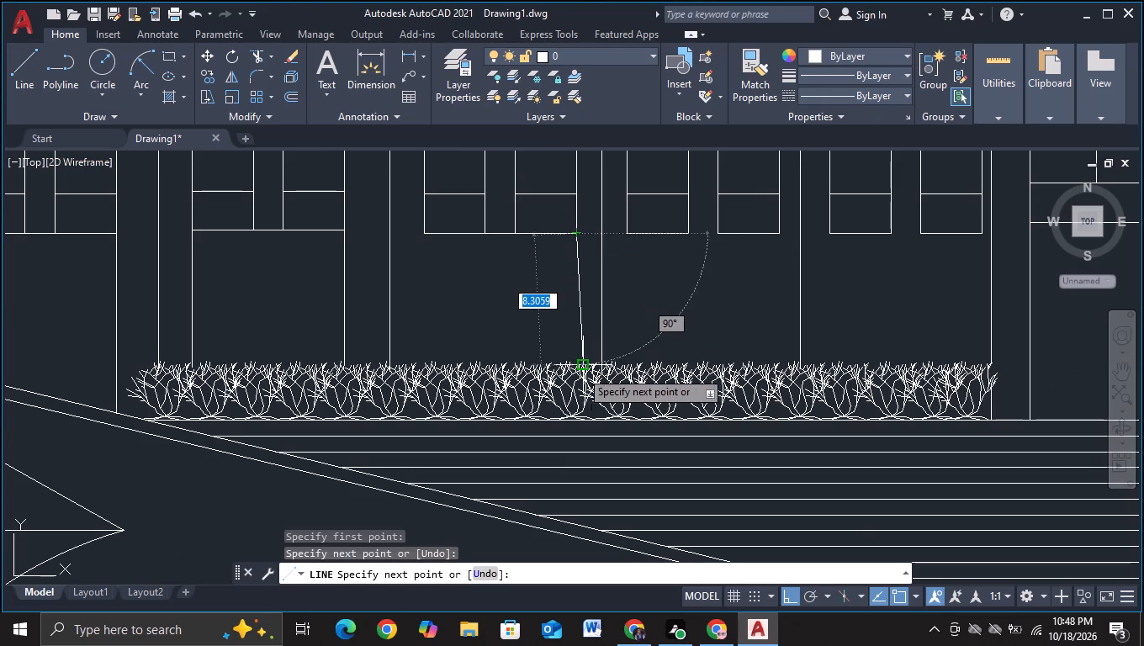
{"action": "left_click", "coordinate": [576, 385]}
{"action": "key", "text": "Escape"}
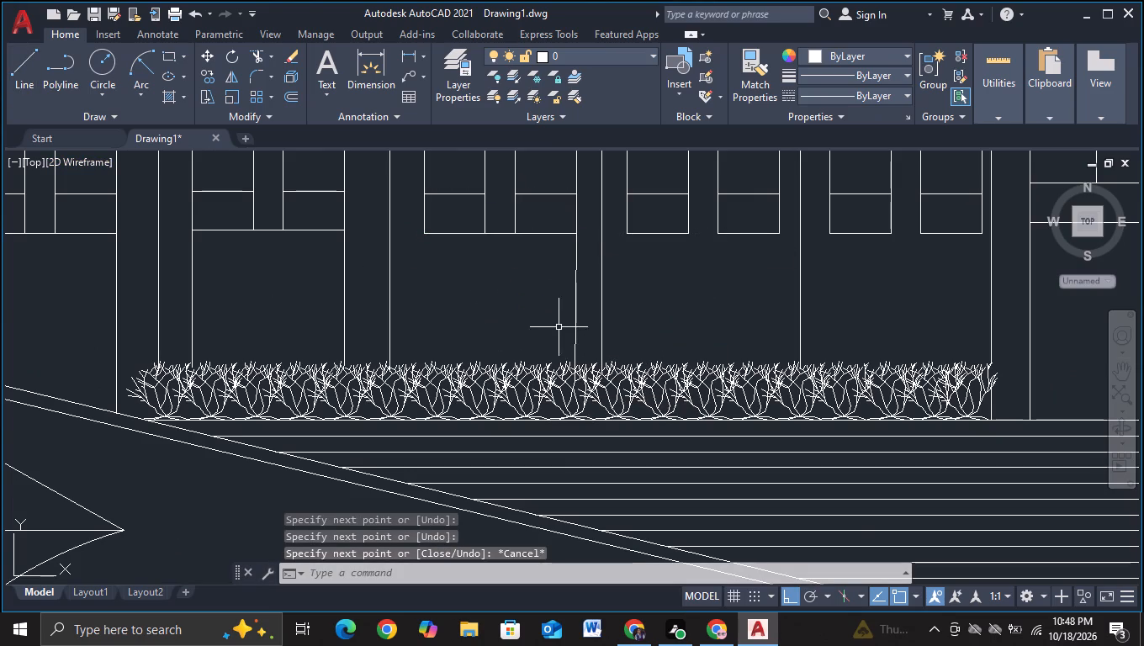
Delete the slightly slanted line running from the fifth window pair's lower-right corner to the hedge.
{"action": "left_click", "coordinate": [576, 311]}
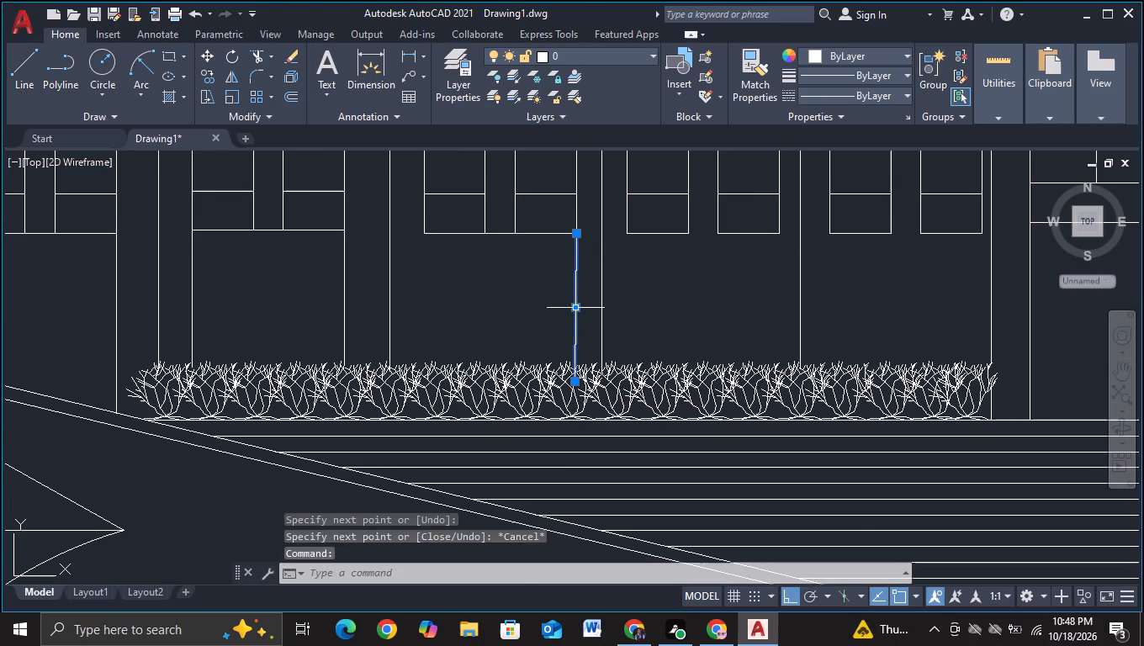
{"action": "key", "text": "Delete"}
Draw a vertical line about 8.75 units long from the fifth window pair's lower-left corner down into the hedge.
{"action": "left_click", "coordinate": [18, 78]}
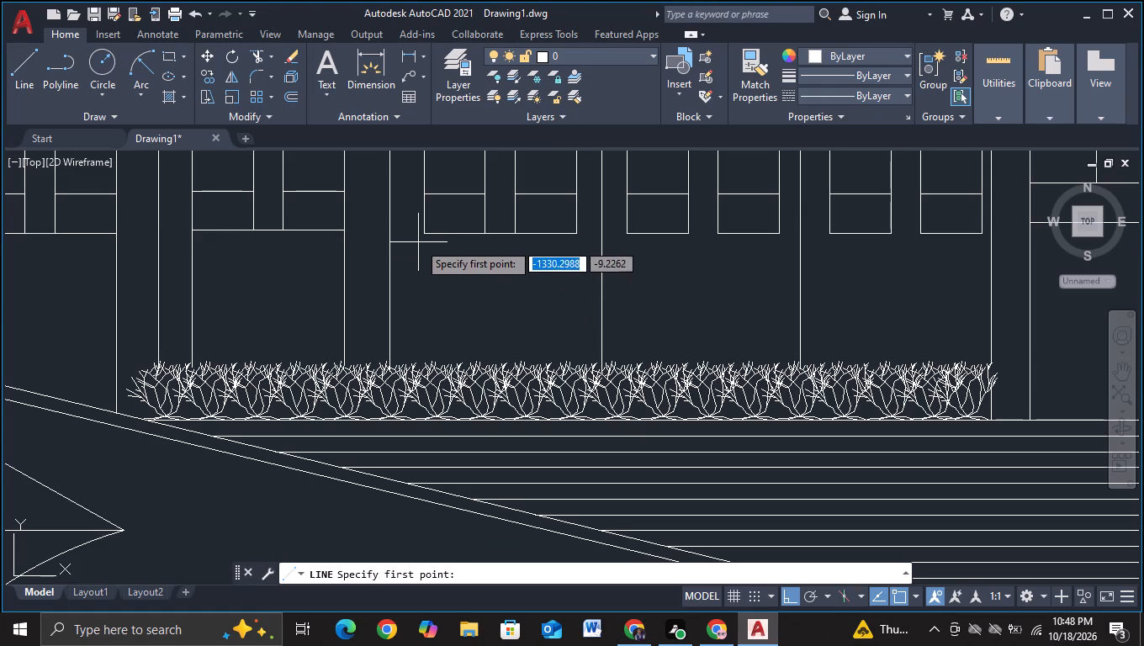
{"action": "left_click", "coordinate": [425, 235]}
{"action": "scroll", "coordinate": [429, 384], "scroll_direction": "up", "scroll_amount": 2}
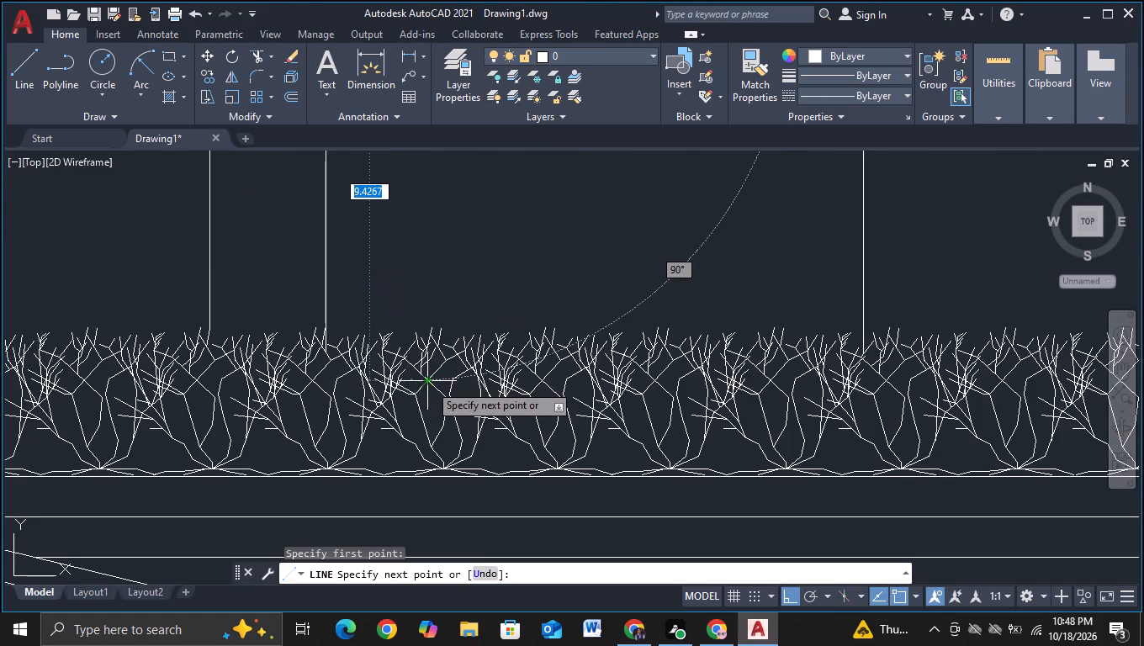
{"action": "scroll", "coordinate": [395, 352], "scroll_direction": "up", "scroll_amount": 3}
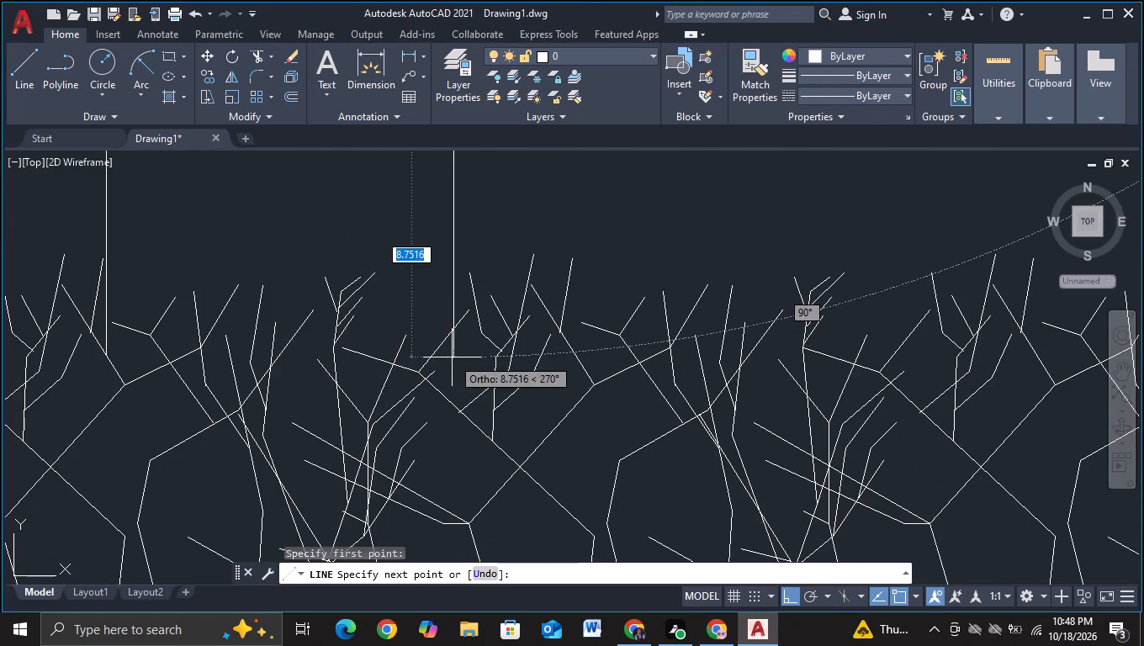
{"action": "left_click", "coordinate": [453, 355]}
{"action": "key", "text": "Escape"}
Draw a vertical line about 9.2 units long from the fifth window pair's lower-right corner down into the hedge.
{"action": "scroll", "coordinate": [510, 221], "scroll_direction": "down", "scroll_amount": 3}
{"action": "middle_click_drag", "start_coordinate": [562, 235], "coordinate": [513, 373]}
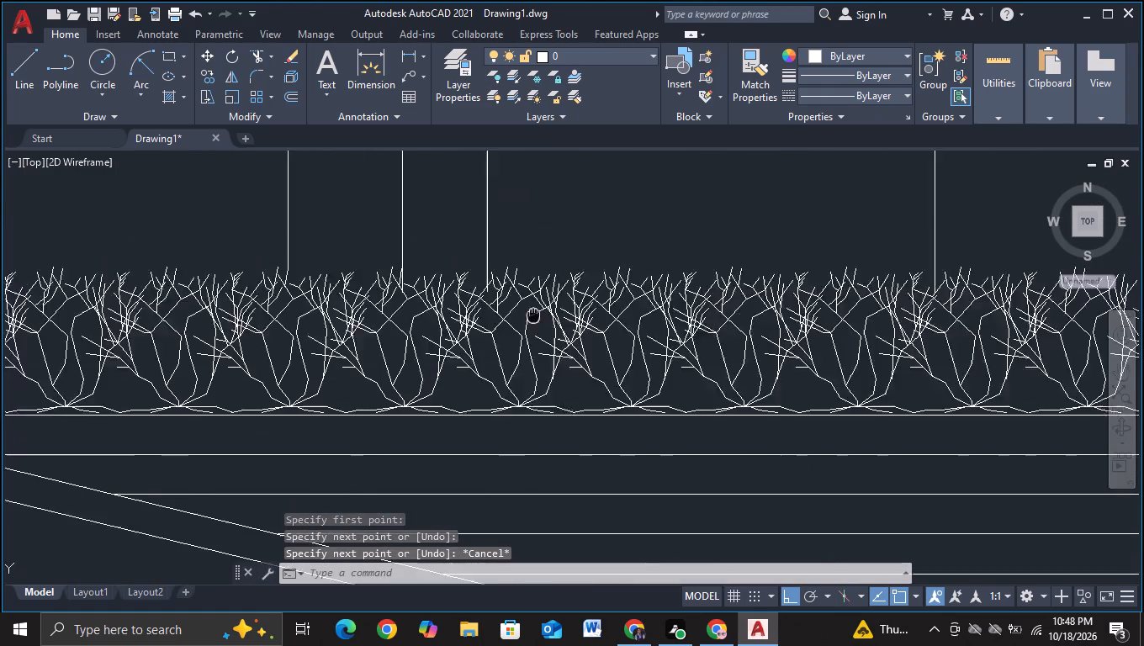
{"action": "middle_click_drag", "start_coordinate": [513, 373], "coordinate": [487, 437]}
{"action": "scroll", "coordinate": [539, 310], "scroll_direction": "down", "scroll_amount": 1}
{"action": "middle_click_drag", "start_coordinate": [564, 315], "coordinate": [443, 364]}
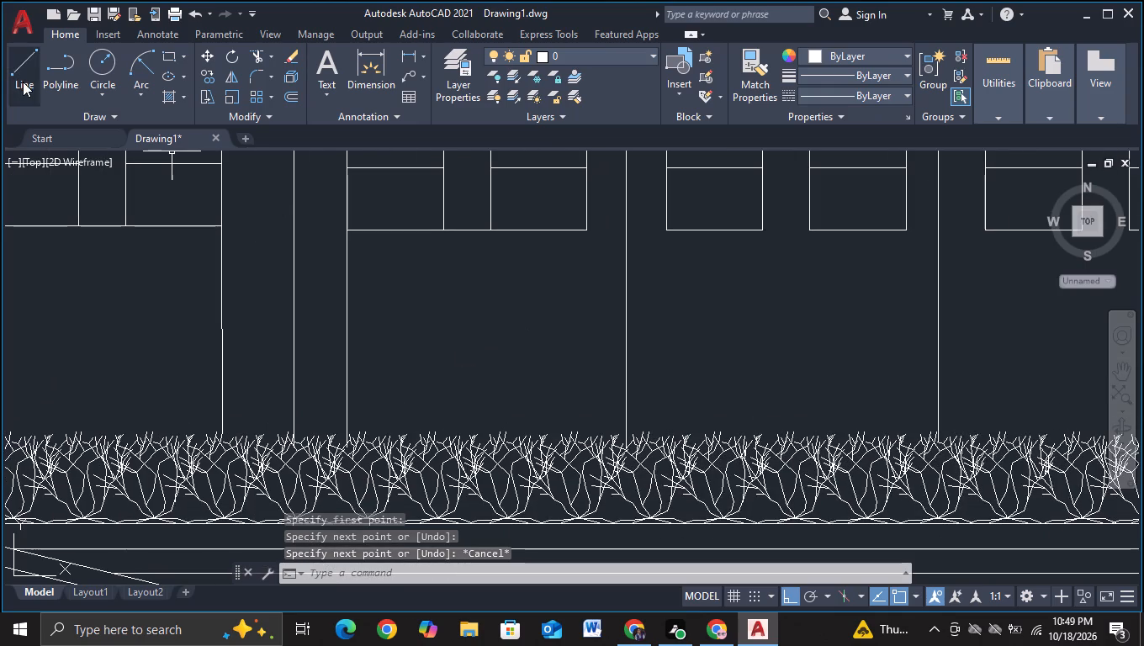
{"action": "left_click", "coordinate": [23, 82]}
{"action": "left_click", "coordinate": [591, 236]}
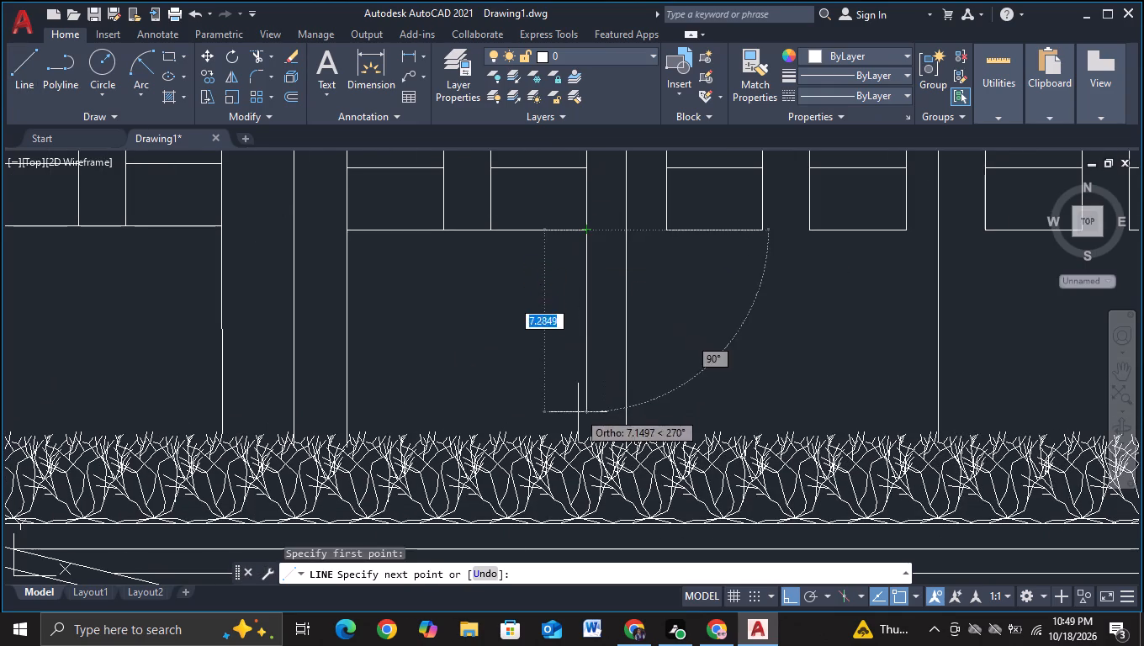
{"action": "scroll", "coordinate": [578, 412], "scroll_direction": "up", "scroll_amount": 3}
{"action": "middle_click_drag", "start_coordinate": [591, 454], "coordinate": [591, 253]}
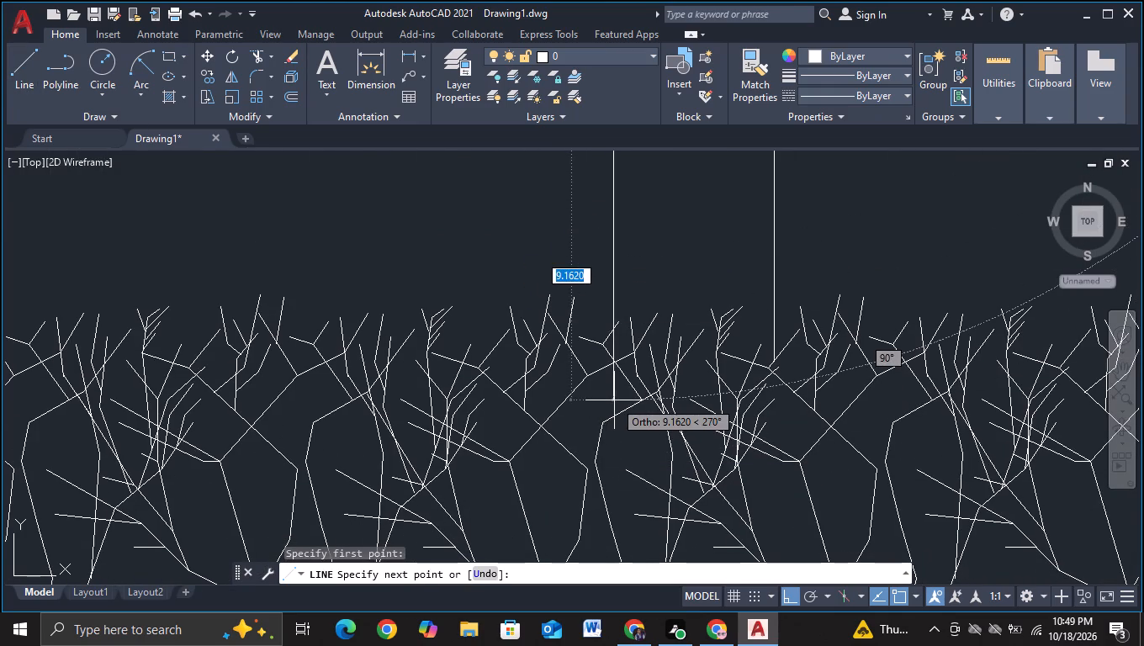
{"action": "left_click", "coordinate": [614, 400]}
{"action": "key", "text": "Escape"}
Draw a line along the sixth window pair's bottoms, continuing about 8.2 units down from its lower-right corner to the hedge tops.
{"action": "scroll", "coordinate": [622, 262], "scroll_direction": "down", "scroll_amount": 4}
{"action": "middle_click_drag", "start_coordinate": [642, 247], "coordinate": [633, 257]}
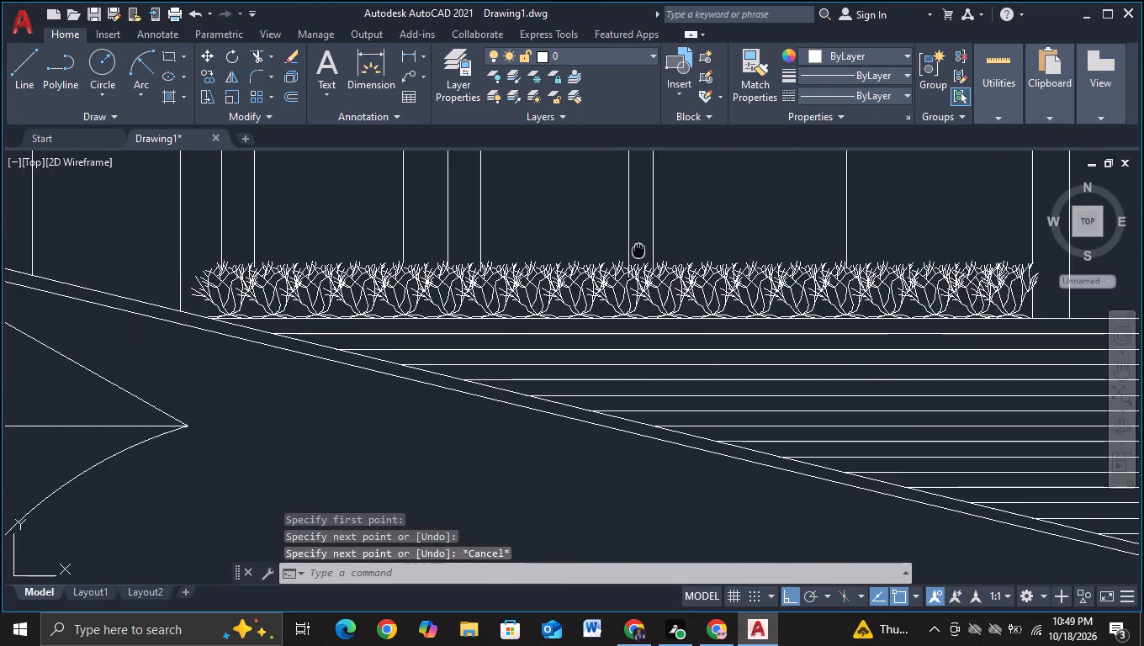
{"action": "middle_click_drag", "start_coordinate": [633, 257], "coordinate": [565, 362]}
{"action": "left_click", "coordinate": [14, 90]}
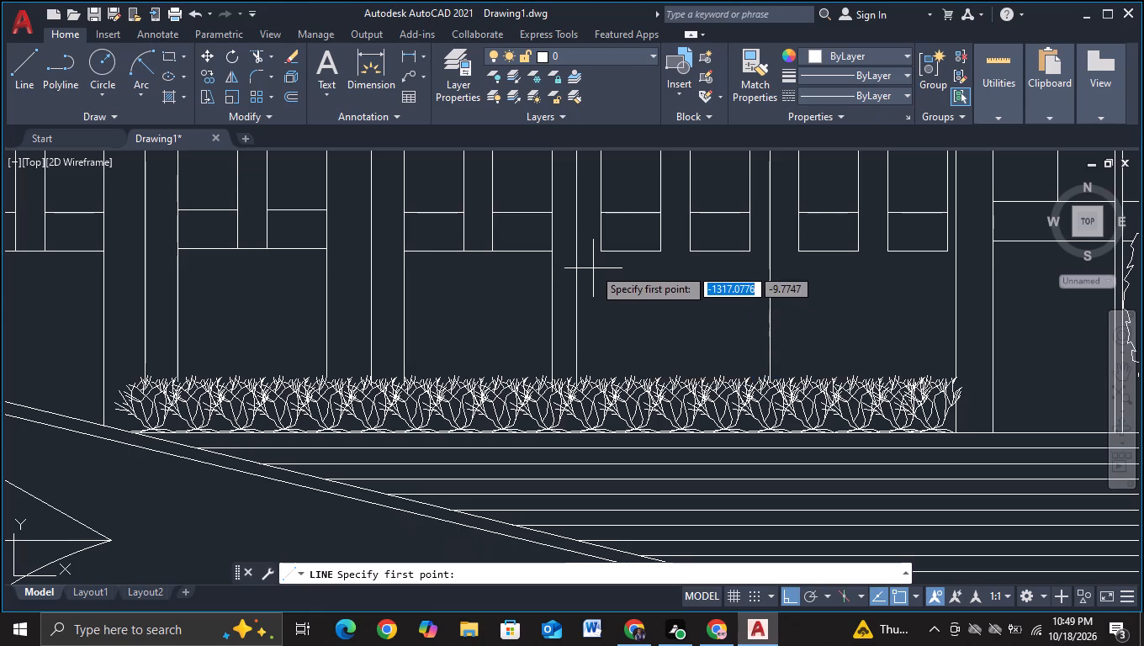
{"action": "left_click", "coordinate": [604, 256]}
{"action": "left_click", "coordinate": [748, 254]}
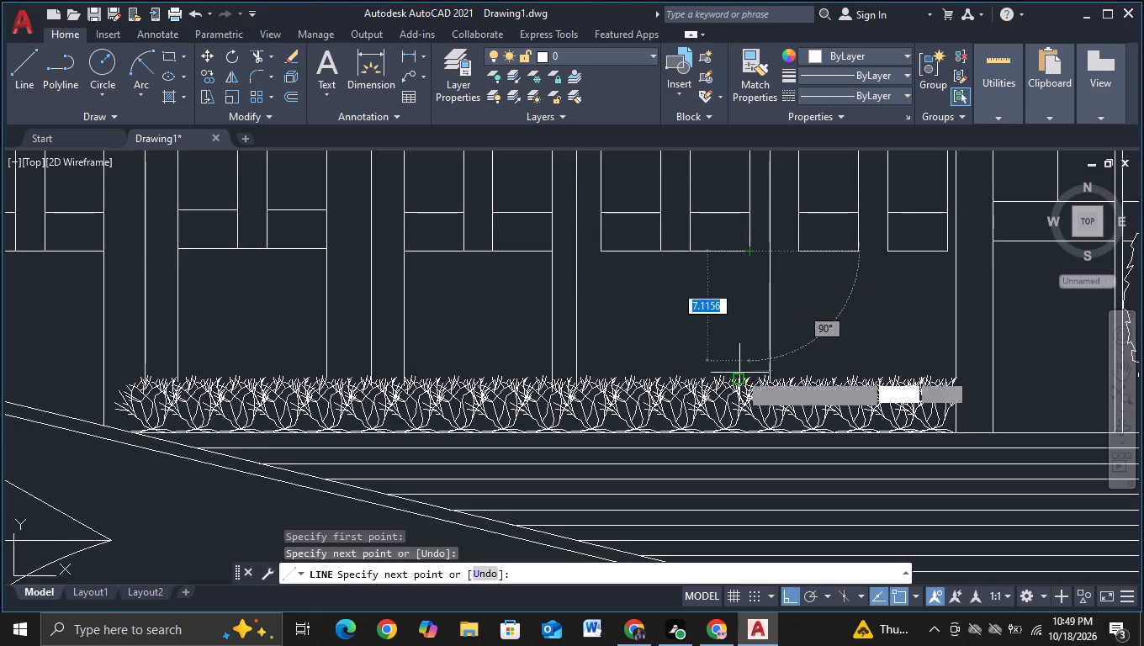
{"action": "middle_click_drag", "start_coordinate": [739, 373], "coordinate": [527, 195]}
{"action": "scroll", "coordinate": [560, 205], "scroll_direction": "up", "scroll_amount": 3}
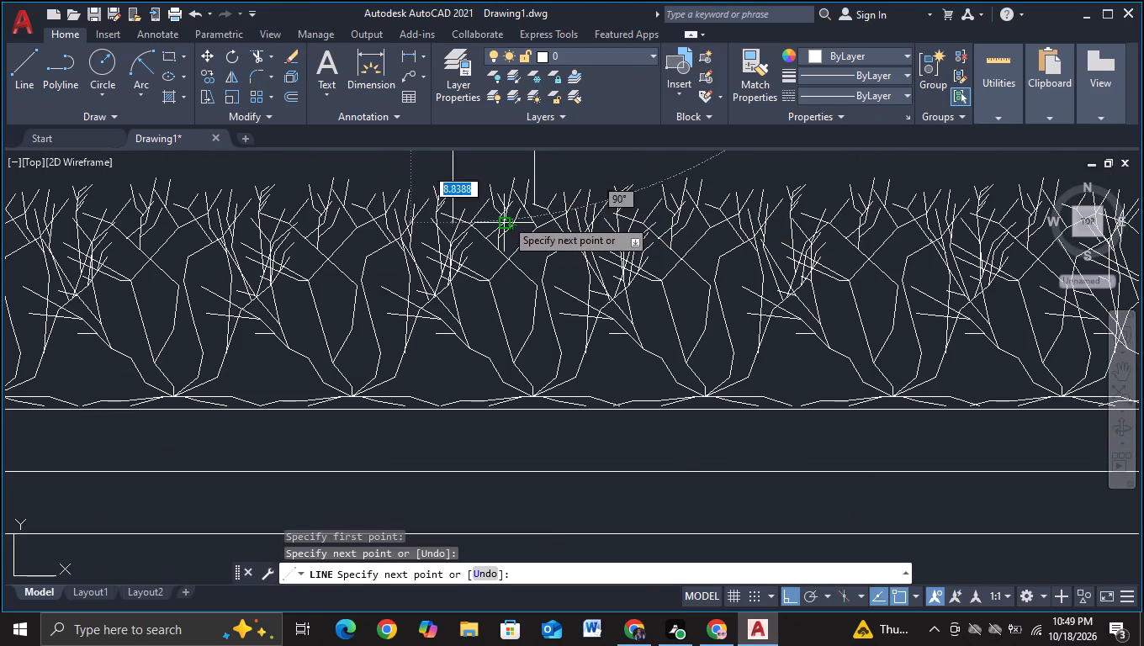
{"action": "middle_click_drag", "start_coordinate": [505, 214], "coordinate": [530, 388]}
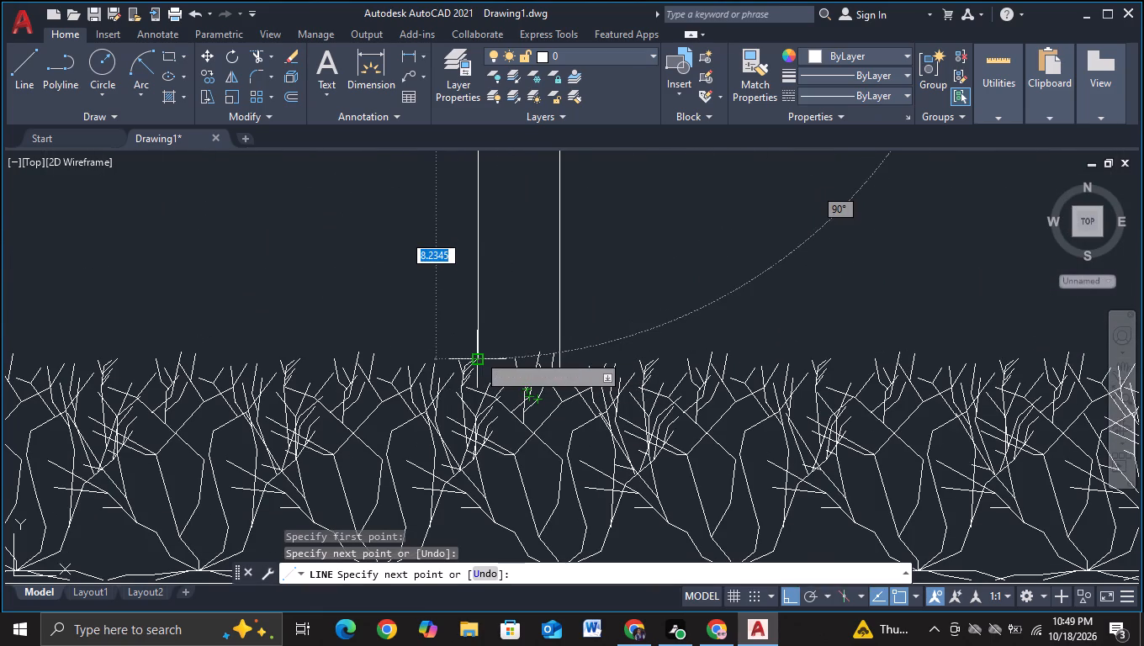
{"action": "left_click", "coordinate": [479, 357]}
{"action": "key", "text": "Escape"}
Draw a vertical line from the sixth window pair's lower-left corner down to the hedge tops.
{"action": "scroll", "coordinate": [458, 300], "scroll_direction": "down", "scroll_amount": 2}
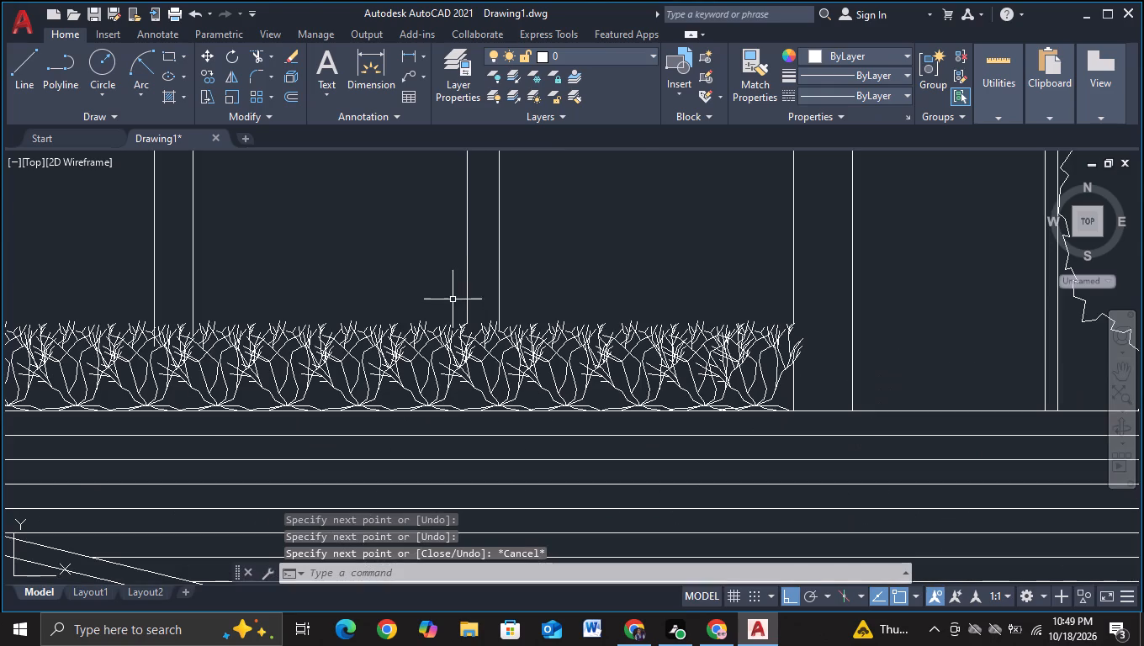
{"action": "middle_click_drag", "start_coordinate": [476, 306], "coordinate": [749, 365]}
{"action": "left_click_drag", "start_coordinate": [21, 82], "coordinate": [35, 84]}
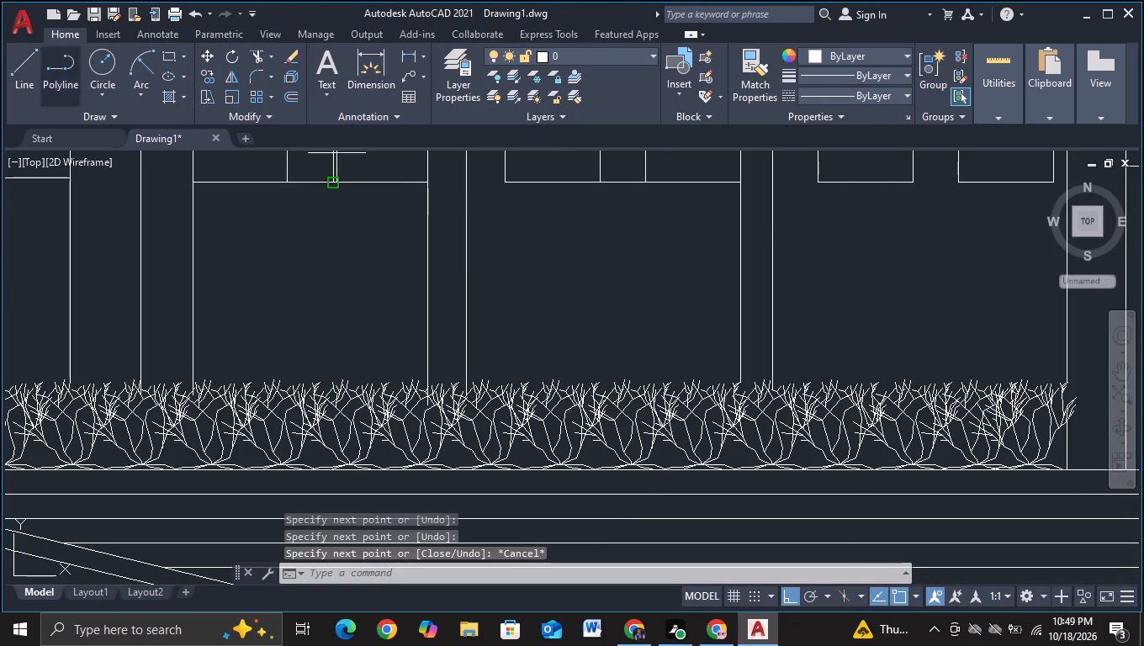
{"action": "left_click", "coordinate": [506, 186]}
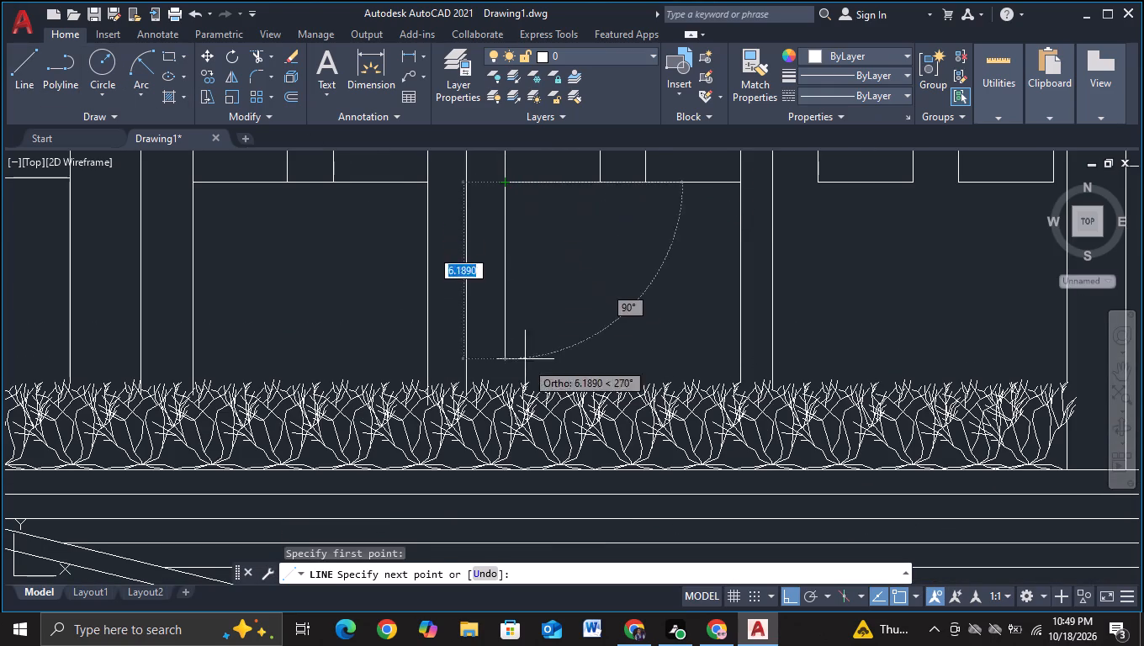
{"action": "middle_click_drag", "start_coordinate": [531, 380], "coordinate": [500, 242]}
{"action": "scroll", "coordinate": [499, 237], "scroll_direction": "up", "scroll_amount": 4}
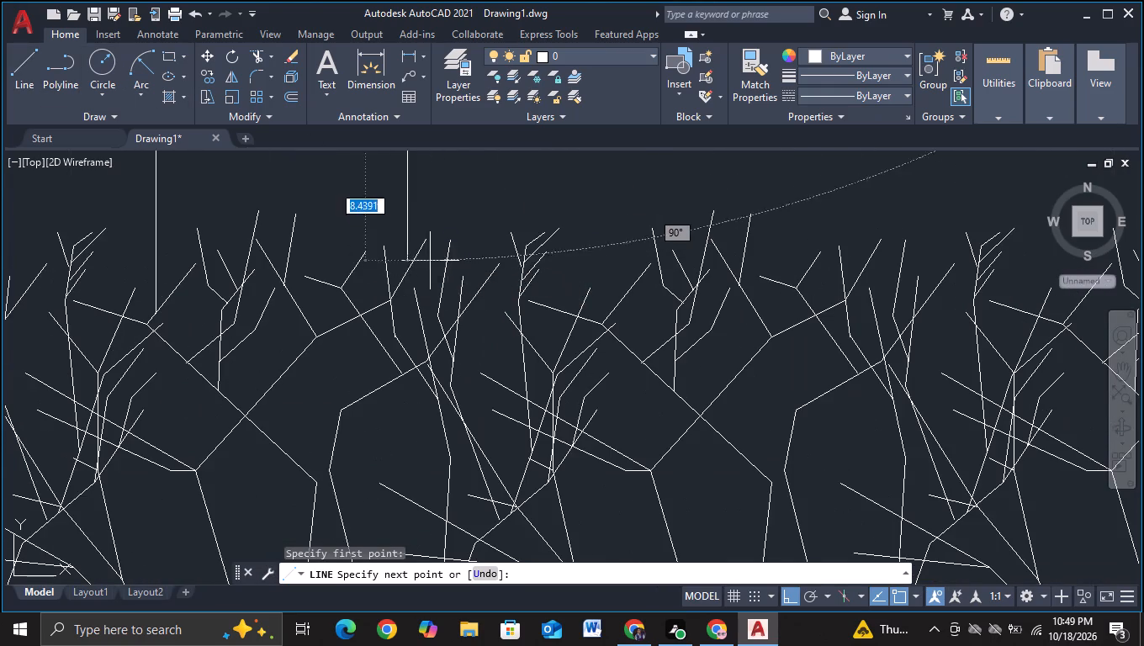
{"action": "left_click", "coordinate": [405, 217]}
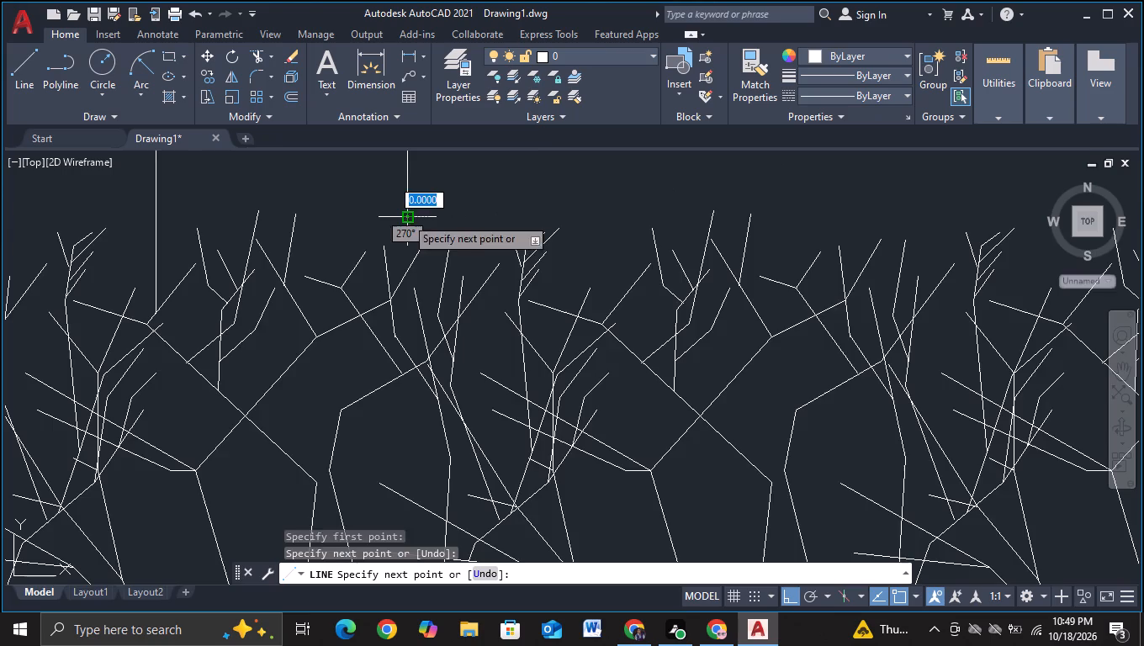
{"action": "scroll", "coordinate": [413, 219], "scroll_direction": "down", "scroll_amount": 3}
{"action": "key", "text": "Escape"}
Draw a line along the seventh window pair's bottoms, continuing about 8 units down from its lower-right corner to the hedge tops.
{"action": "scroll", "coordinate": [477, 214], "scroll_direction": "down", "scroll_amount": 2}
{"action": "middle_click_drag", "start_coordinate": [559, 207], "coordinate": [571, 377]}
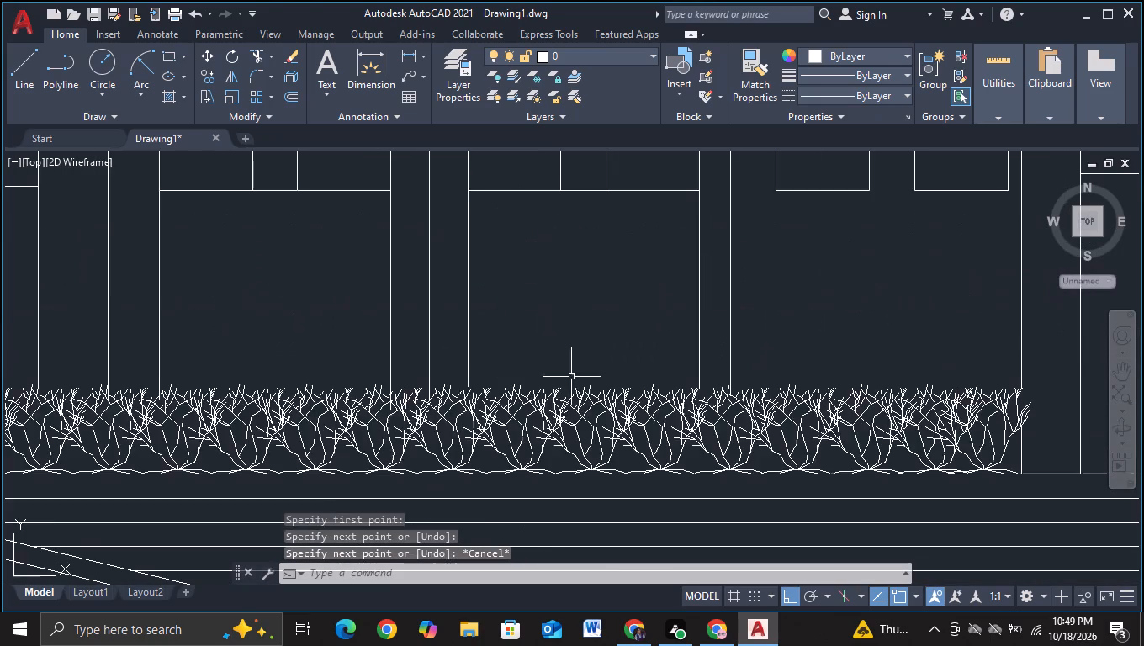
{"action": "scroll", "coordinate": [597, 322], "scroll_direction": "down", "scroll_amount": 2}
{"action": "scroll", "coordinate": [634, 265], "scroll_direction": "down", "scroll_amount": 1}
{"action": "middle_click_drag", "start_coordinate": [637, 262], "coordinate": [649, 244]}
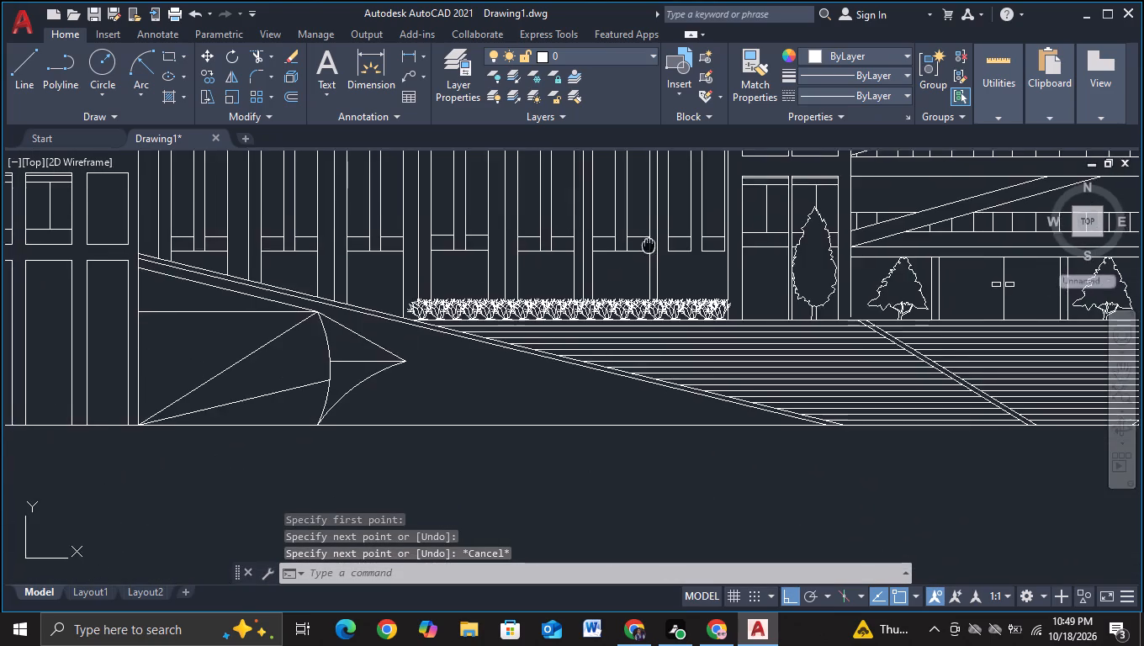
{"action": "middle_click_drag", "start_coordinate": [649, 244], "coordinate": [524, 292]}
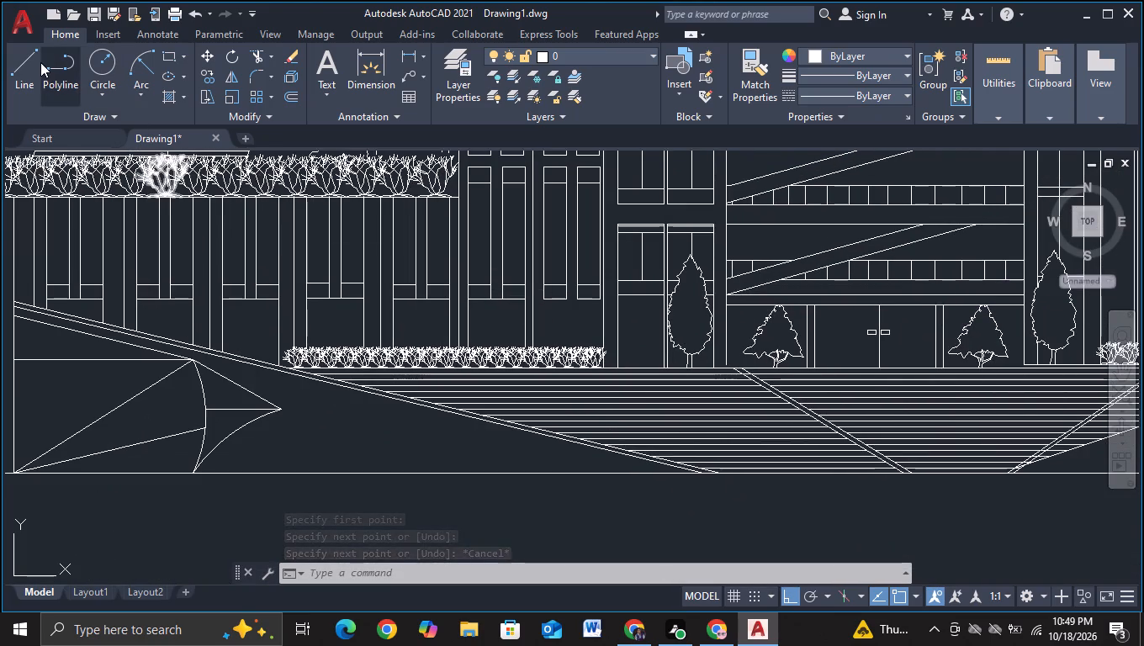
{"action": "left_click", "coordinate": [40, 63]}
{"action": "left_click", "coordinate": [24, 64]}
{"action": "key", "text": "Escape"}
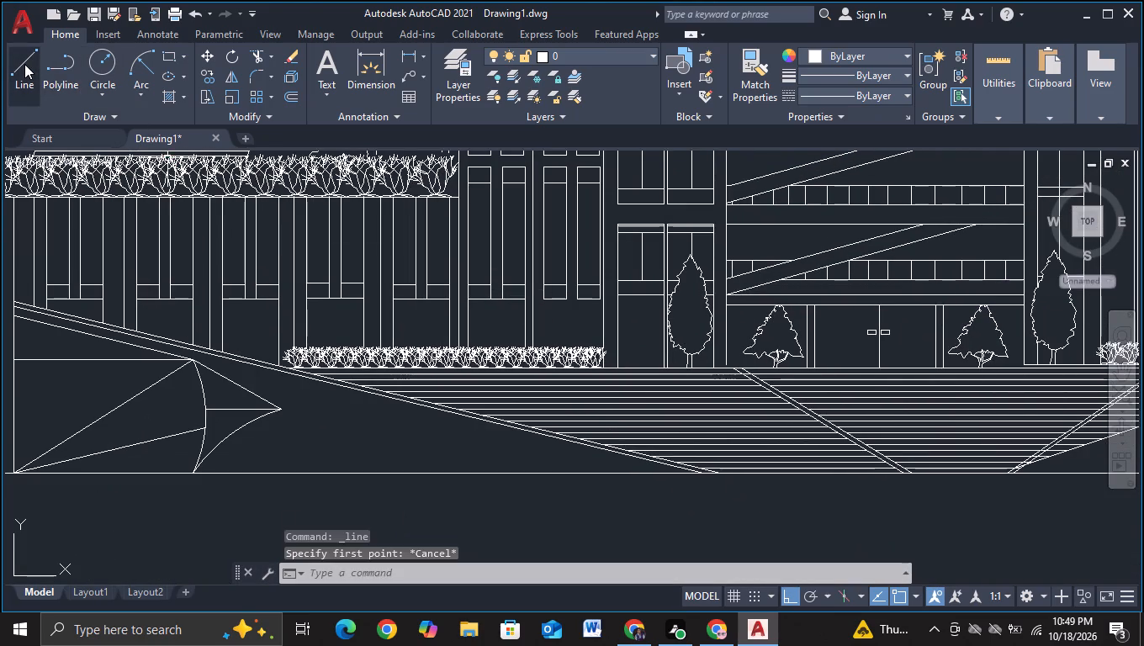
{"action": "left_click", "coordinate": [24, 64]}
{"action": "scroll", "coordinate": [553, 304], "scroll_direction": "up", "scroll_amount": 2}
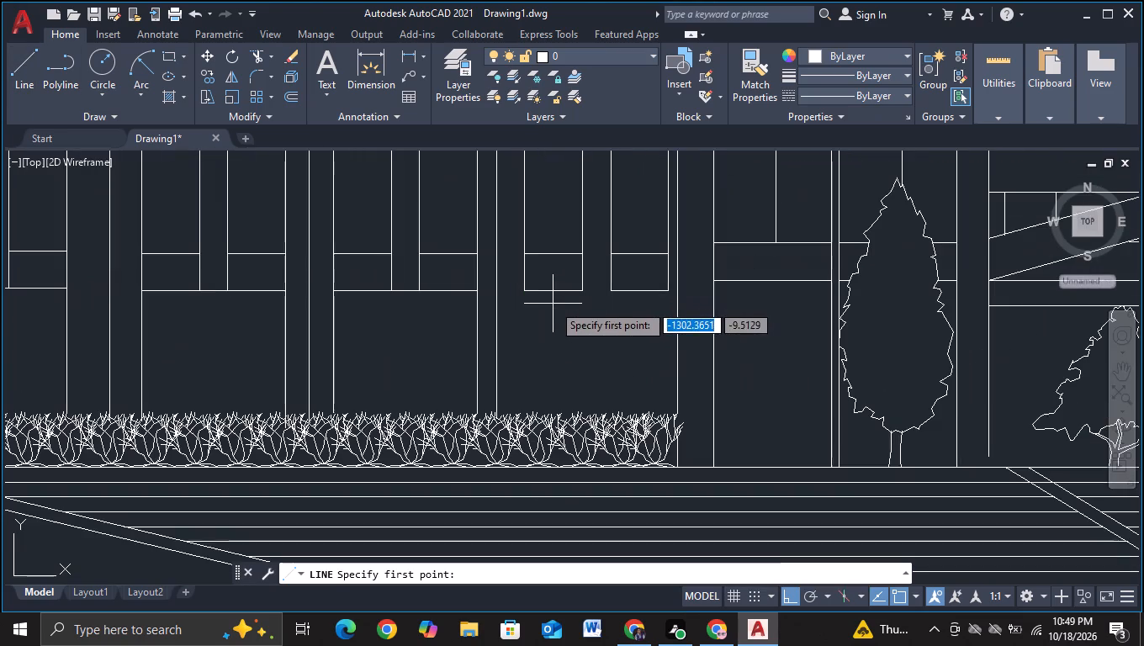
{"action": "left_click_drag", "start_coordinate": [518, 294], "coordinate": [533, 298]}
{"action": "left_click", "coordinate": [670, 295]}
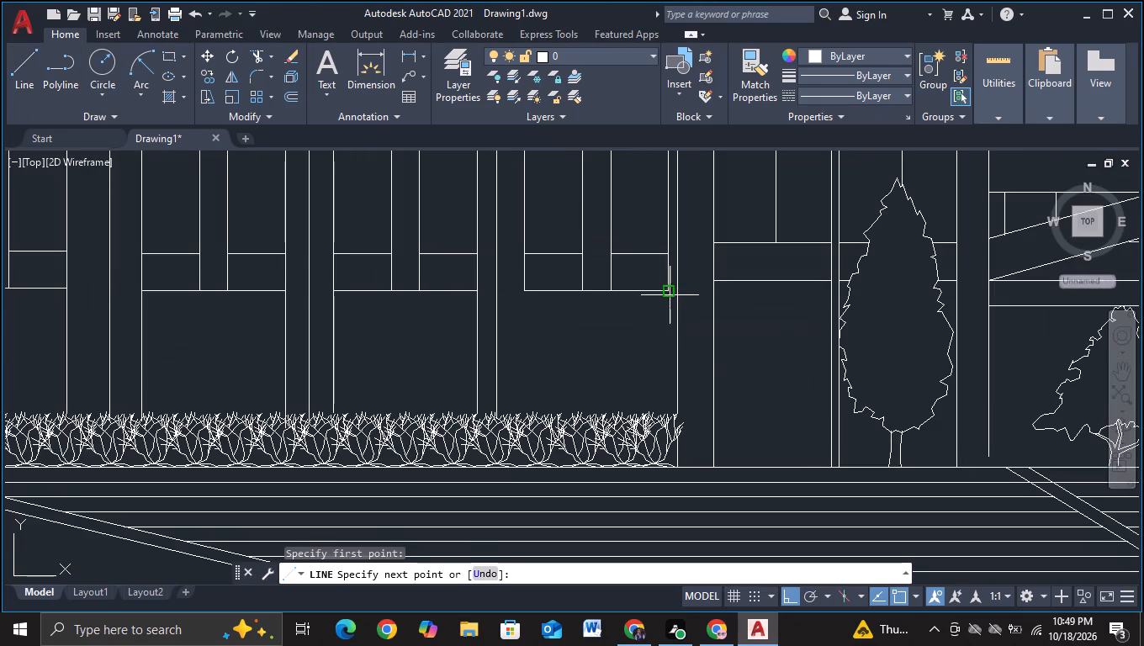
{"action": "scroll", "coordinate": [664, 408], "scroll_direction": "up", "scroll_amount": 2}
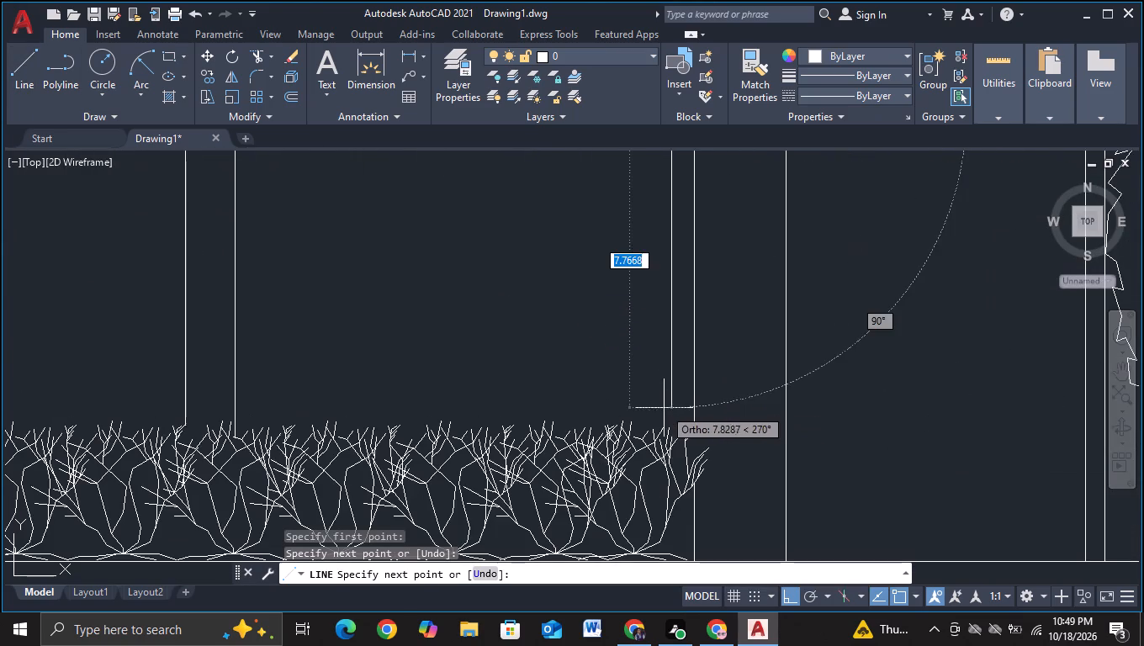
{"action": "left_click", "coordinate": [671, 416]}
{"action": "key", "text": "Escape"}
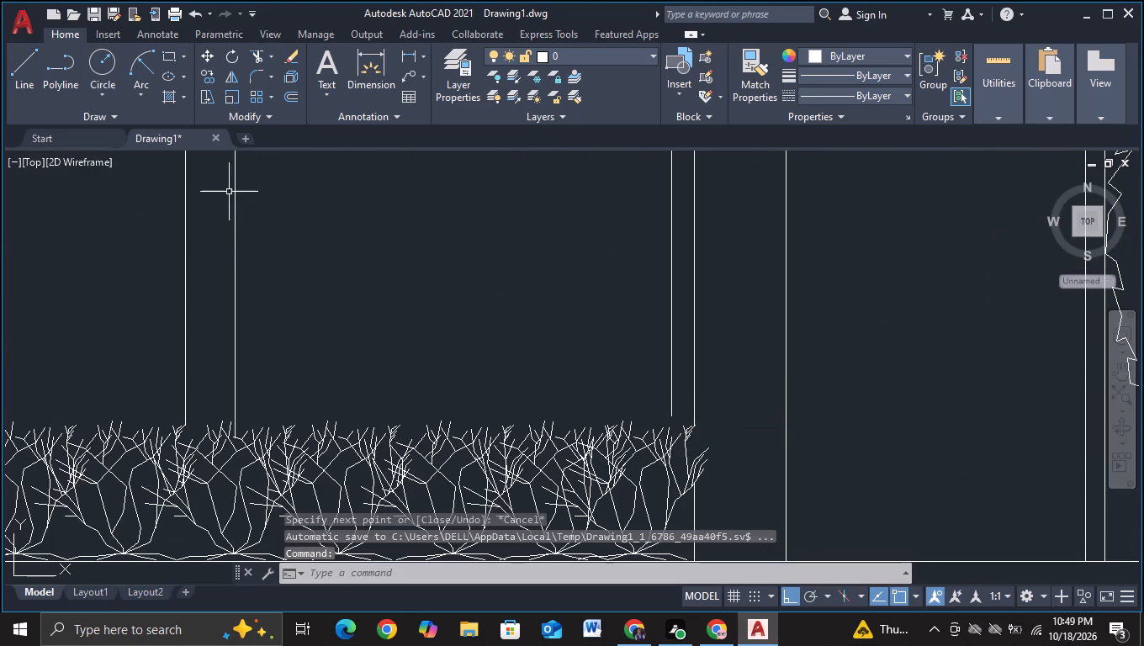
Draw a vertical line about 8.3 units long from the seventh window pair's lower-left corner down to the hedge tops.
{"action": "left_click", "coordinate": [15, 93]}
{"action": "scroll", "coordinate": [483, 294], "scroll_direction": "down", "scroll_amount": 5}
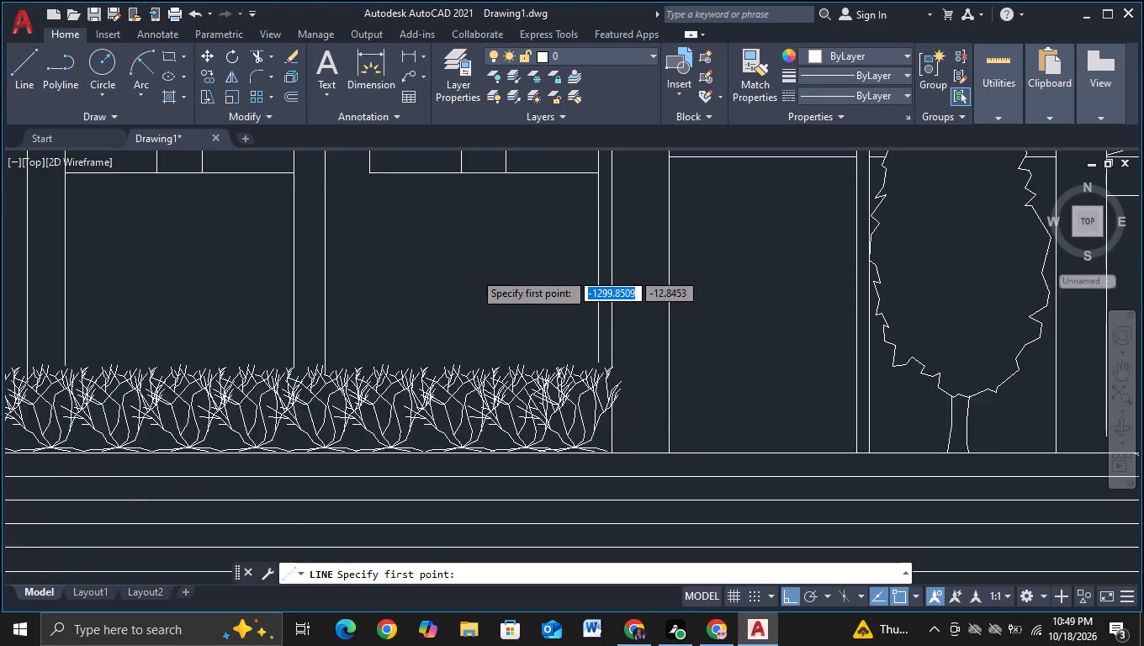
{"action": "left_click", "coordinate": [407, 209]}
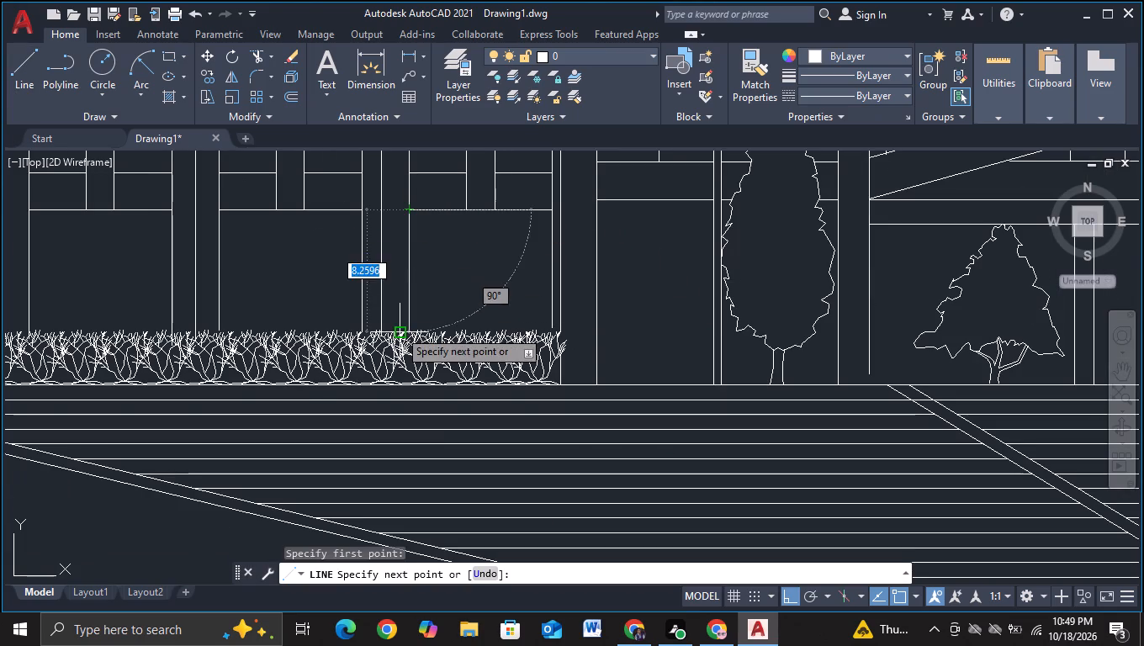
{"action": "scroll", "coordinate": [421, 330], "scroll_direction": "up", "scroll_amount": 2}
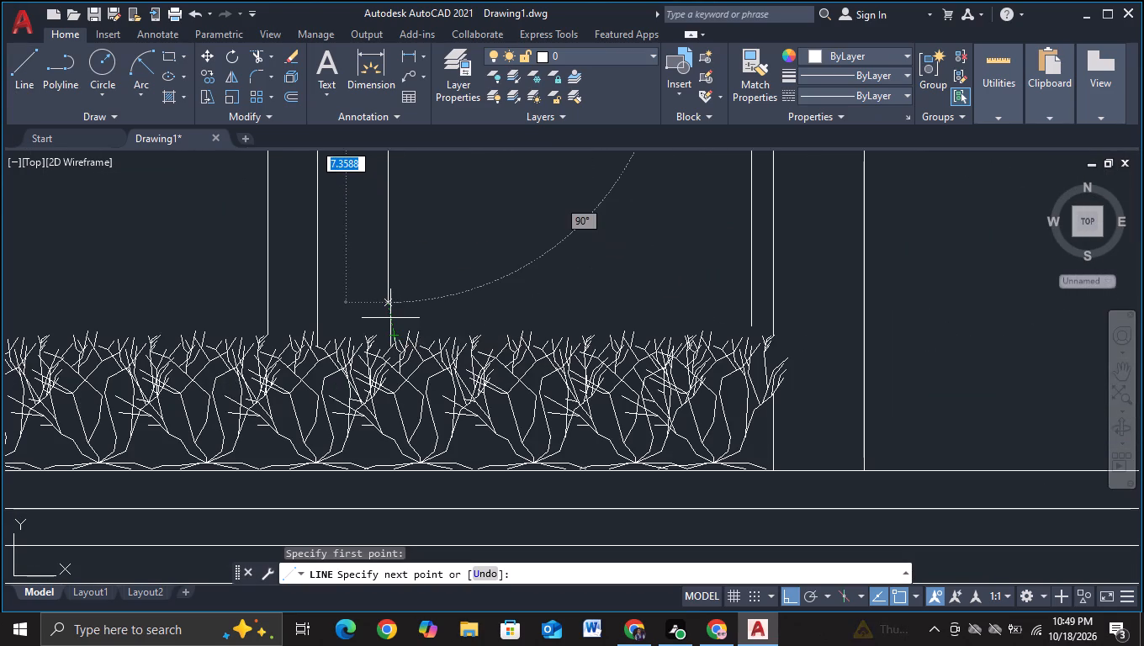
{"action": "scroll", "coordinate": [389, 327], "scroll_direction": "up", "scroll_amount": 3}
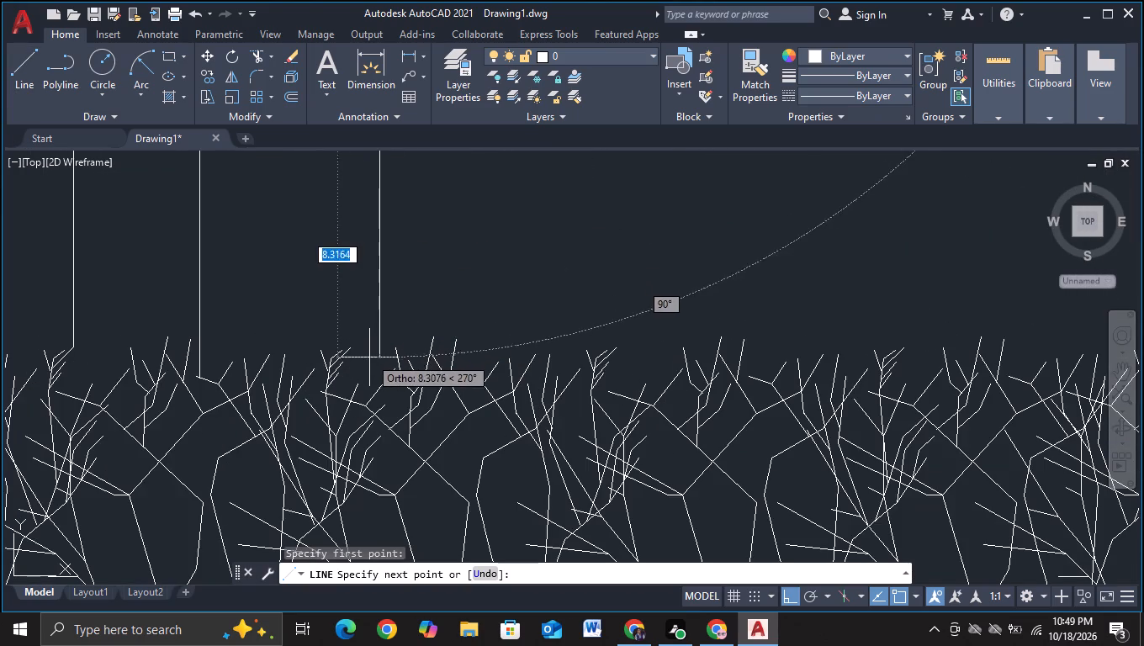
{"action": "left_click", "coordinate": [370, 359]}
{"action": "key", "text": "Escape"}
Delete the slightly slanted line running from the second window pair's lower-right corner to the stair edge.
{"action": "scroll", "coordinate": [395, 346], "scroll_direction": "down", "scroll_amount": 3}
{"action": "scroll", "coordinate": [527, 305], "scroll_direction": "down", "scroll_amount": 2}
{"action": "middle_click_drag", "start_coordinate": [619, 294], "coordinate": [612, 302]}
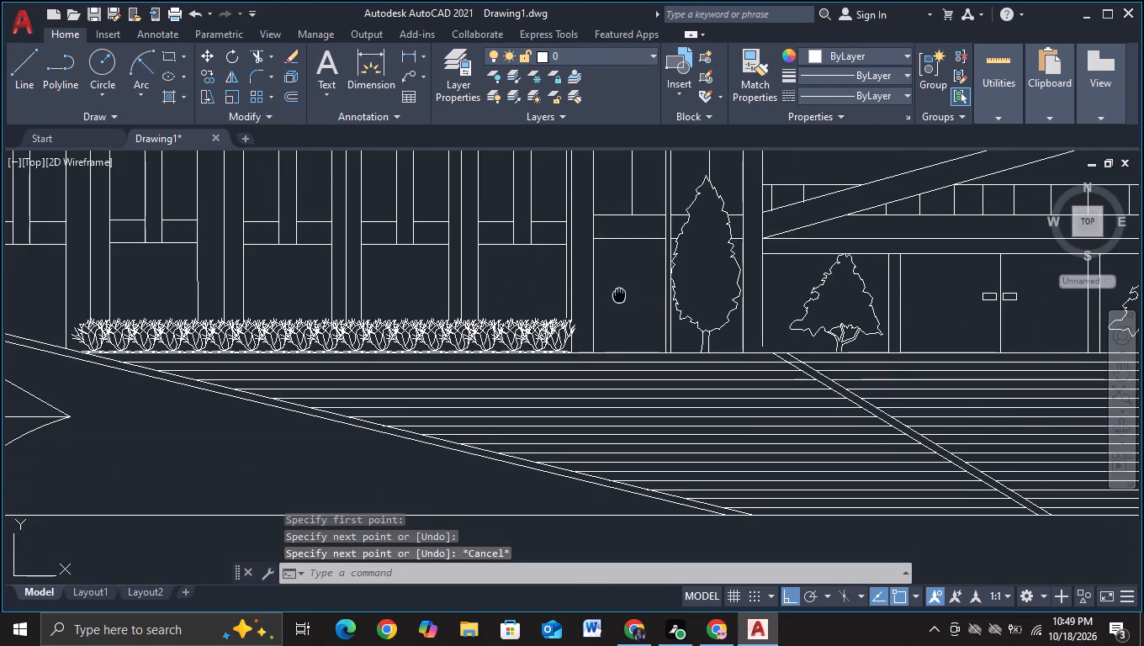
{"action": "middle_click_drag", "start_coordinate": [612, 302], "coordinate": [500, 337]}
{"action": "scroll", "coordinate": [529, 329], "scroll_direction": "down", "scroll_amount": 1}
{"action": "middle_click_drag", "start_coordinate": [520, 333], "coordinate": [546, 291]}
{"action": "key", "text": "Escape"}
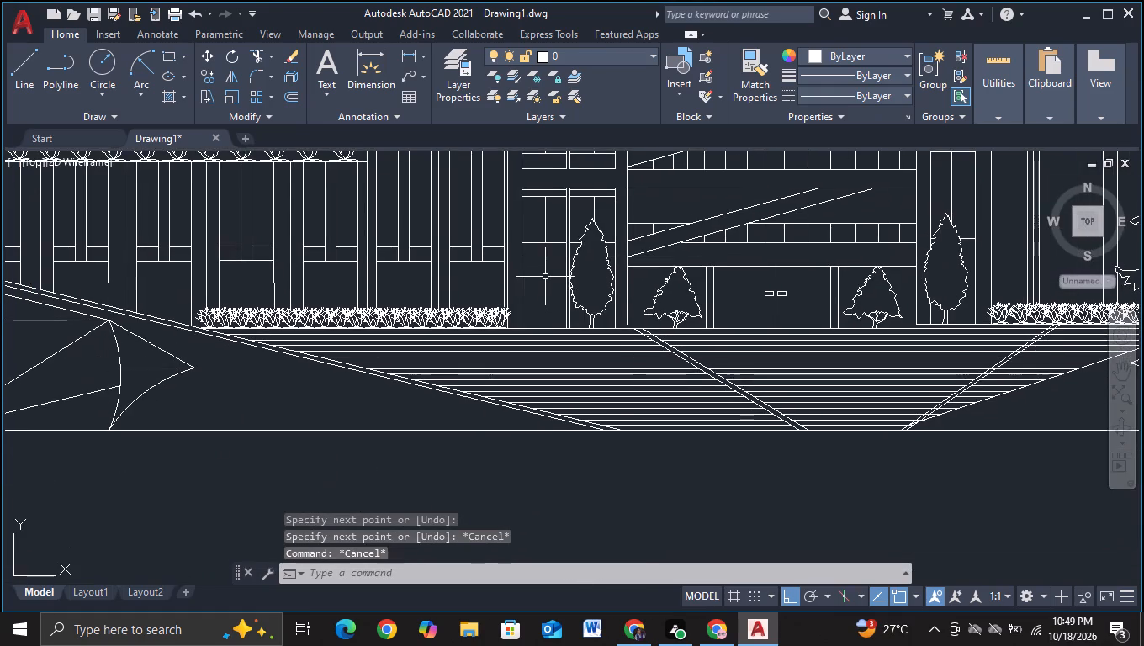
{"action": "scroll", "coordinate": [545, 275], "scroll_direction": "down", "scroll_amount": 2}
{"action": "scroll", "coordinate": [463, 294], "scroll_direction": "up", "scroll_amount": 2}
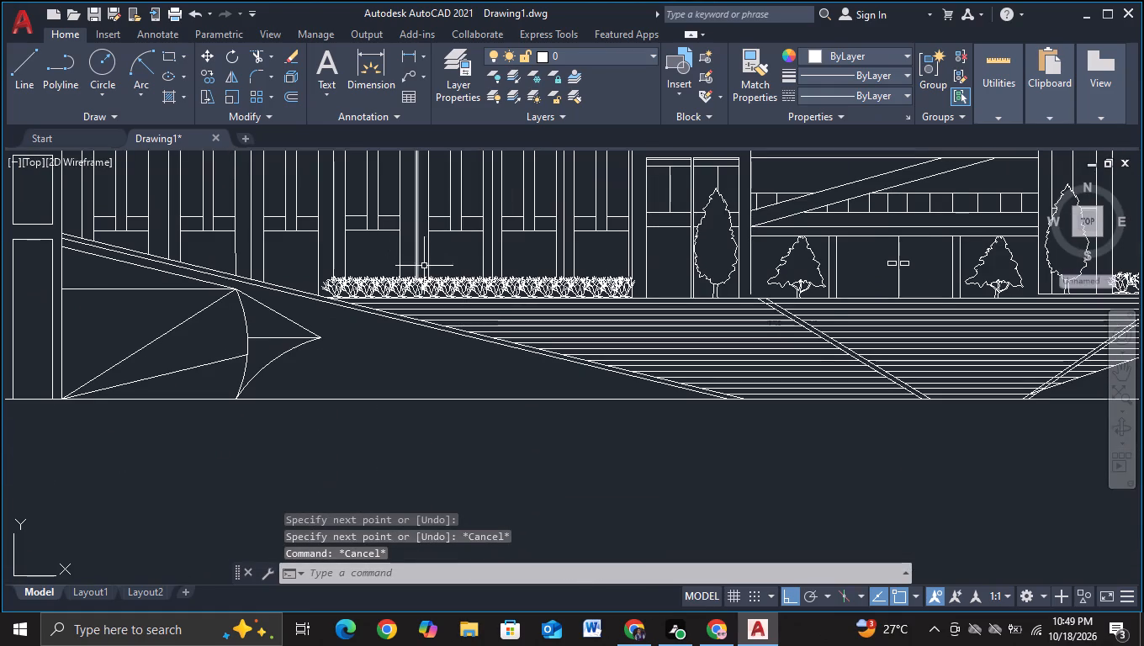
{"action": "scroll", "coordinate": [278, 265], "scroll_direction": "up", "scroll_amount": 2}
{"action": "middle_click_drag", "start_coordinate": [287, 269], "coordinate": [410, 272]}
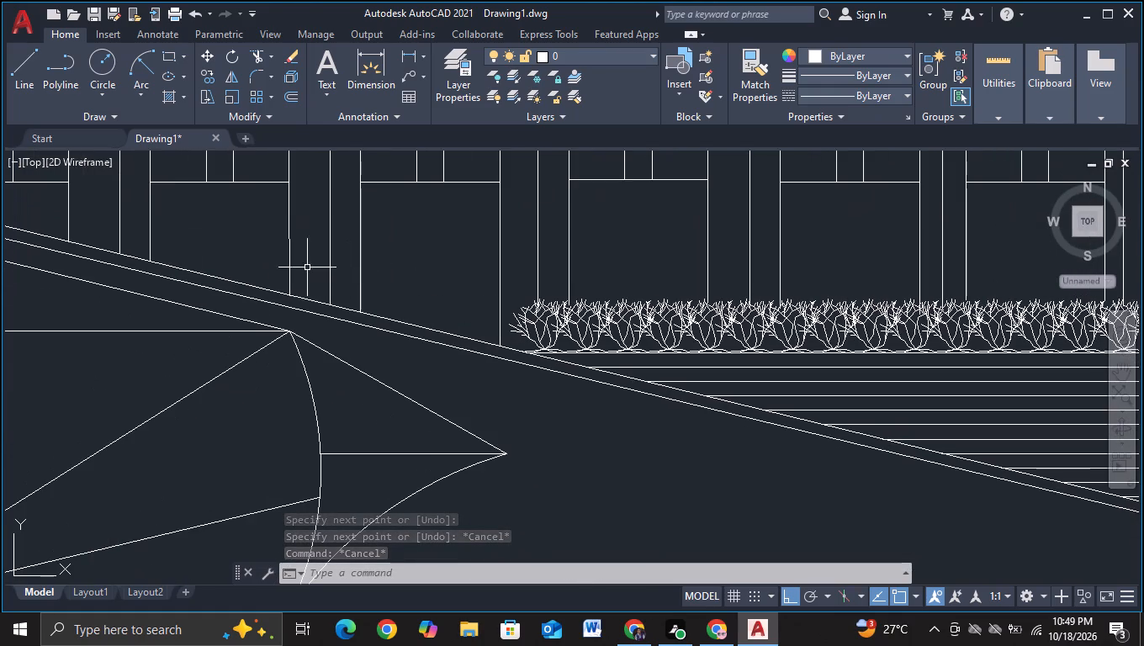
{"action": "left_click", "coordinate": [288, 249]}
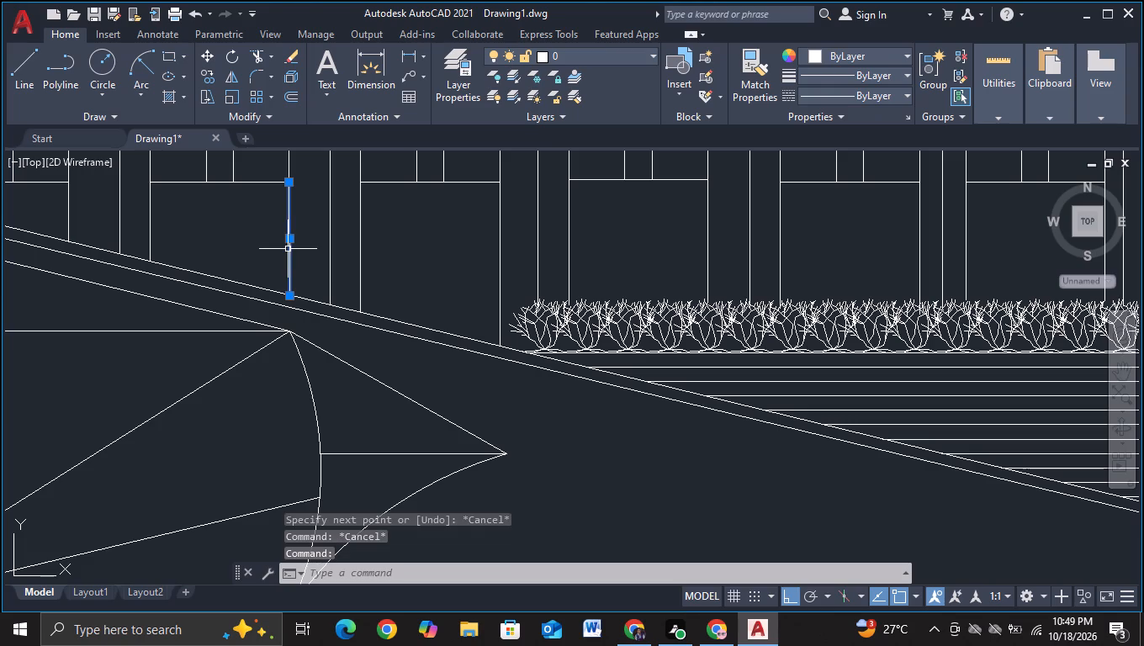
{"action": "key", "text": "Delete"}
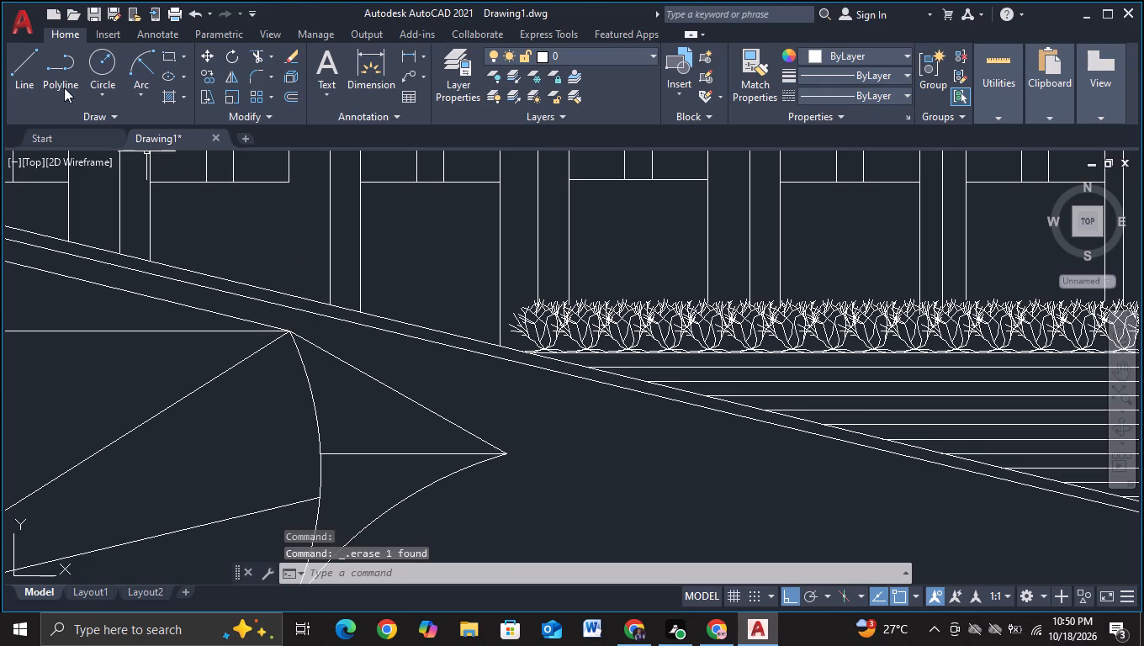
Draw a straight vertical line from the second window pair's lower-right corner down past both sloping stair edge lines.
{"action": "left_click", "coordinate": [12, 78]}
{"action": "left_click", "coordinate": [284, 184]}
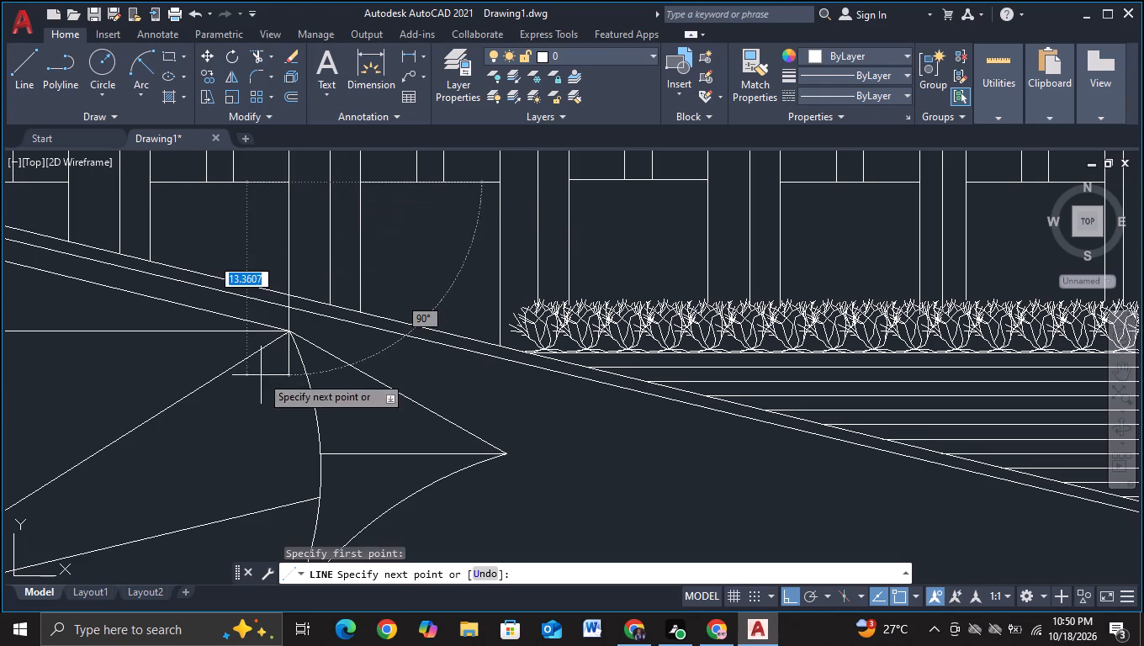
{"action": "scroll", "coordinate": [277, 320], "scroll_direction": "up", "scroll_amount": 3}
{"action": "left_click", "coordinate": [277, 320]}
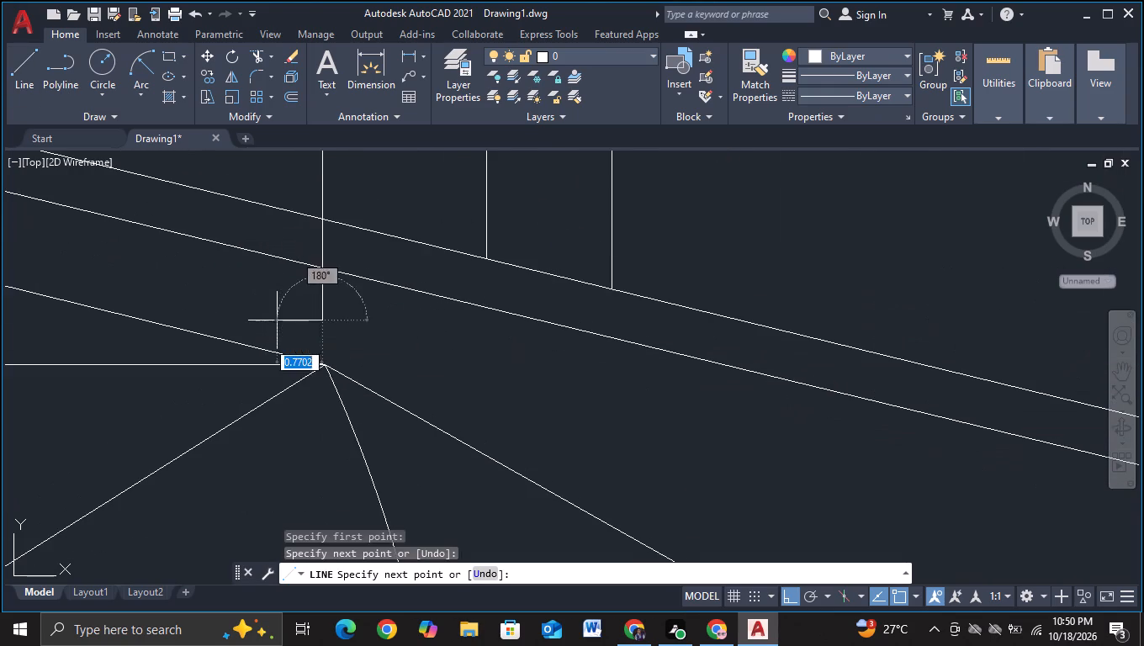
{"action": "key", "text": "Escape"}
Trim the new vertical line's excess below the upper sloping stair edge, including the piece between the two edge lines.
{"action": "left_click", "coordinate": [261, 60]}
{"action": "left_click_drag", "start_coordinate": [305, 287], "coordinate": [367, 307]}
{"action": "left_click_drag", "start_coordinate": [304, 228], "coordinate": [359, 243]}
{"action": "scroll", "coordinate": [359, 243], "scroll_direction": "down", "scroll_amount": 6}
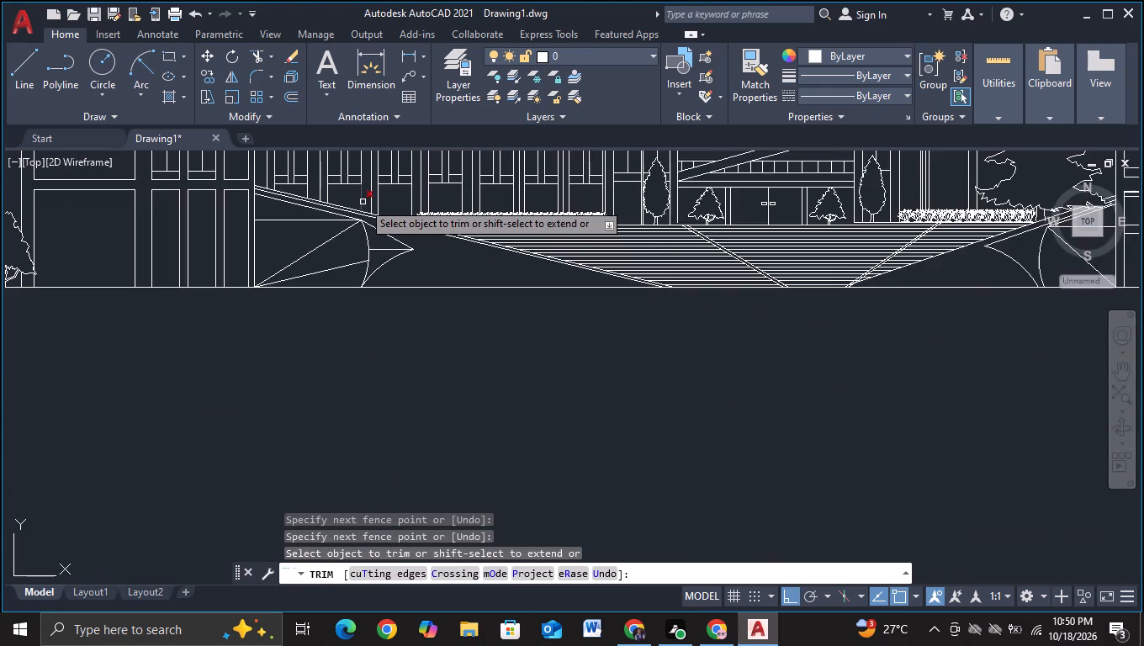
{"action": "scroll", "coordinate": [405, 217], "scroll_direction": "up", "scroll_amount": 2}
{"action": "middle_click_drag", "start_coordinate": [489, 330], "coordinate": [368, 452]}
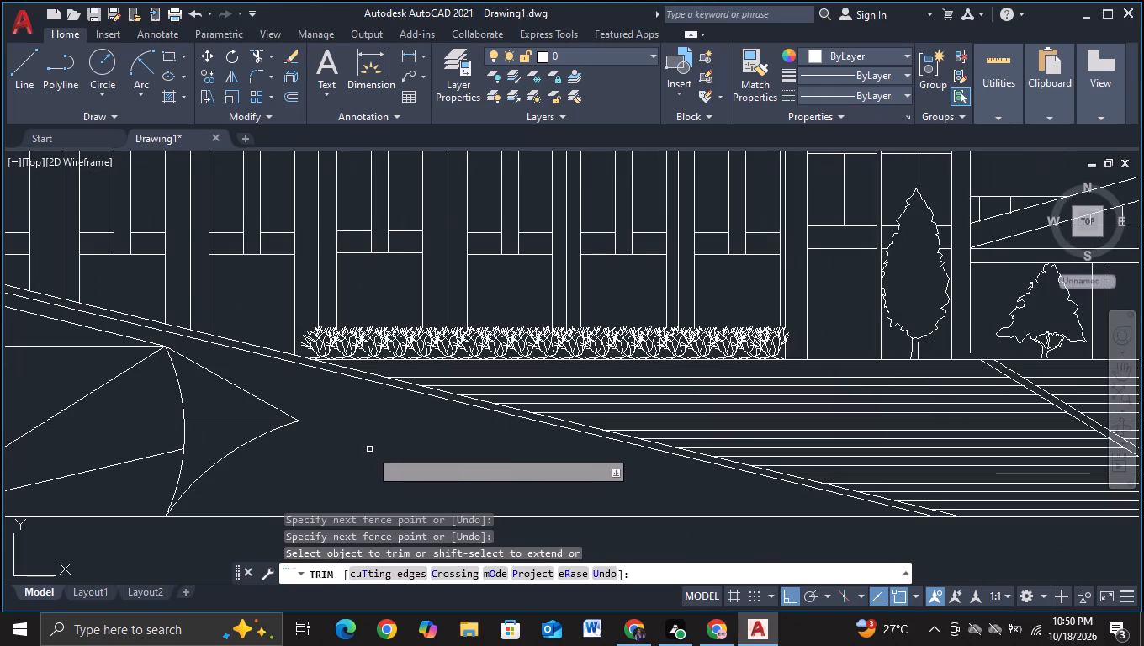
{"action": "key", "text": "Escape"}
Examine the whole building elevation from the ground line up to the roofs for remaining flaws.
{"action": "scroll", "coordinate": [393, 438], "scroll_direction": "down", "scroll_amount": 1}
{"action": "middle_click_drag", "start_coordinate": [435, 442], "coordinate": [490, 328]}
{"action": "scroll", "coordinate": [490, 328], "scroll_direction": "down", "scroll_amount": 2}
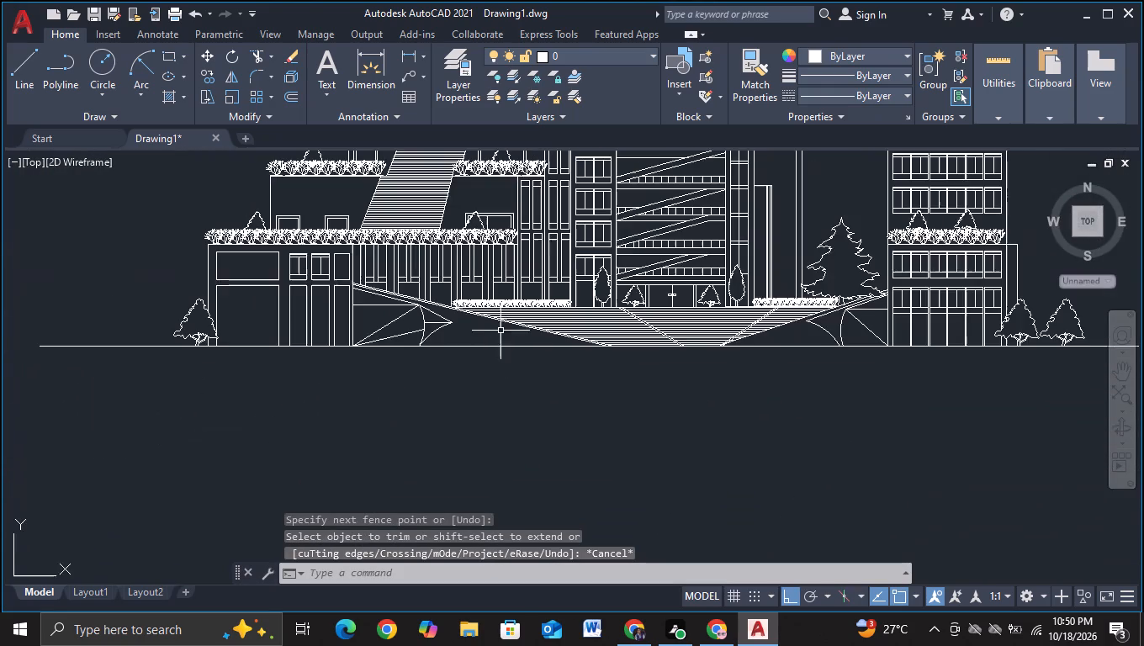
{"action": "middle_click_drag", "start_coordinate": [588, 429], "coordinate": [488, 417]}
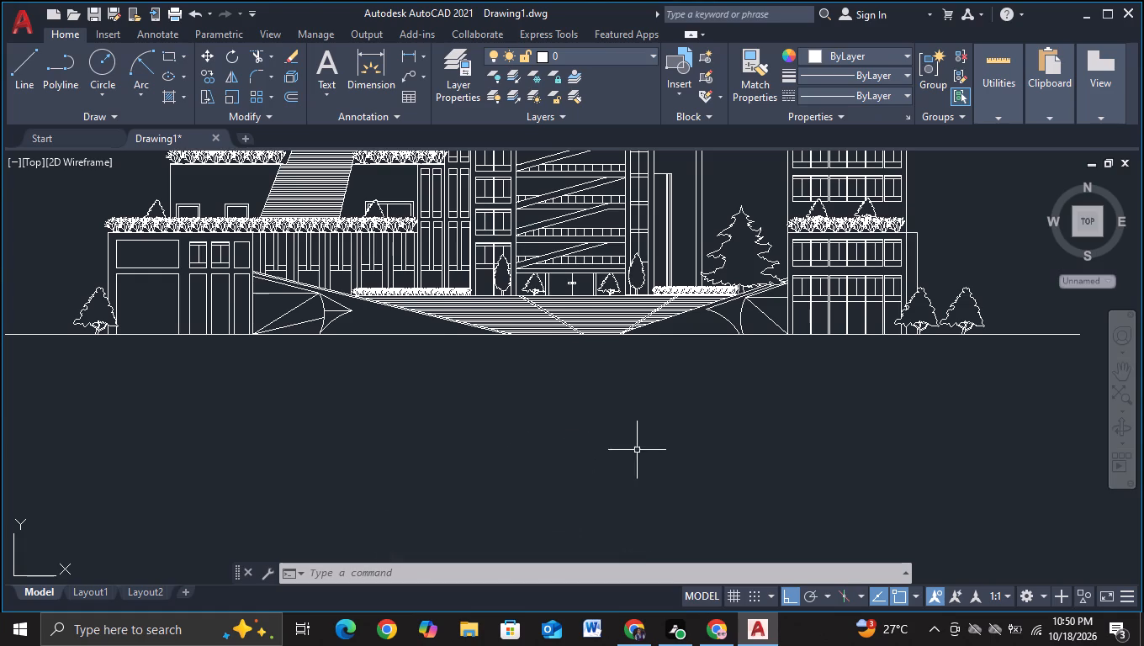
{"action": "middle_click_drag", "start_coordinate": [668, 436], "coordinate": [477, 503]}
{"action": "middle_click_drag", "start_coordinate": [535, 458], "coordinate": [675, 484]}
{"action": "middle_click_drag", "start_coordinate": [892, 314], "coordinate": [896, 396]}
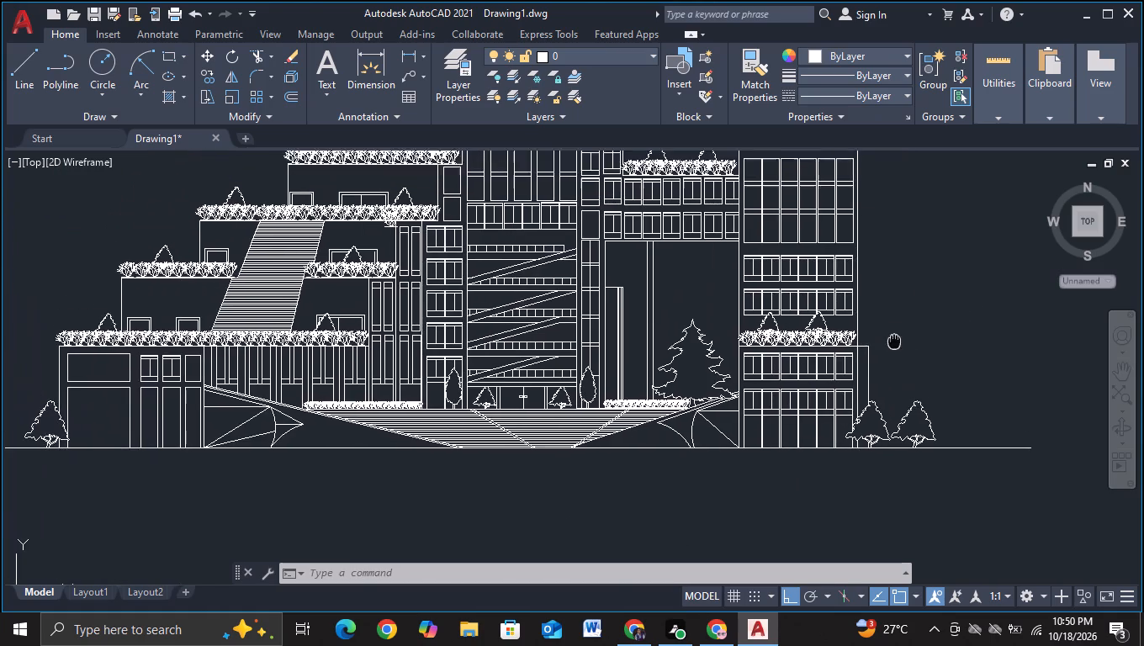
{"action": "middle_click_drag", "start_coordinate": [896, 396], "coordinate": [898, 480]}
{"action": "middle_click_drag", "start_coordinate": [916, 412], "coordinate": [924, 317]}
{"action": "middle_click_drag", "start_coordinate": [927, 349], "coordinate": [920, 321]}
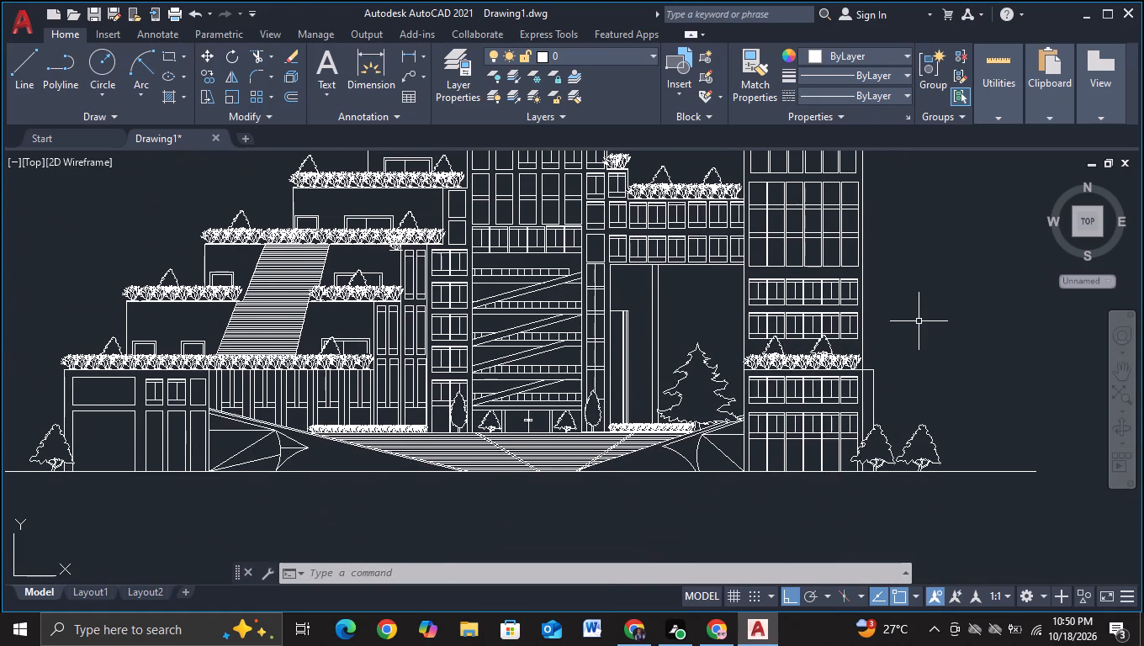
{"action": "middle_click_drag", "start_coordinate": [914, 349], "coordinate": [912, 412]}
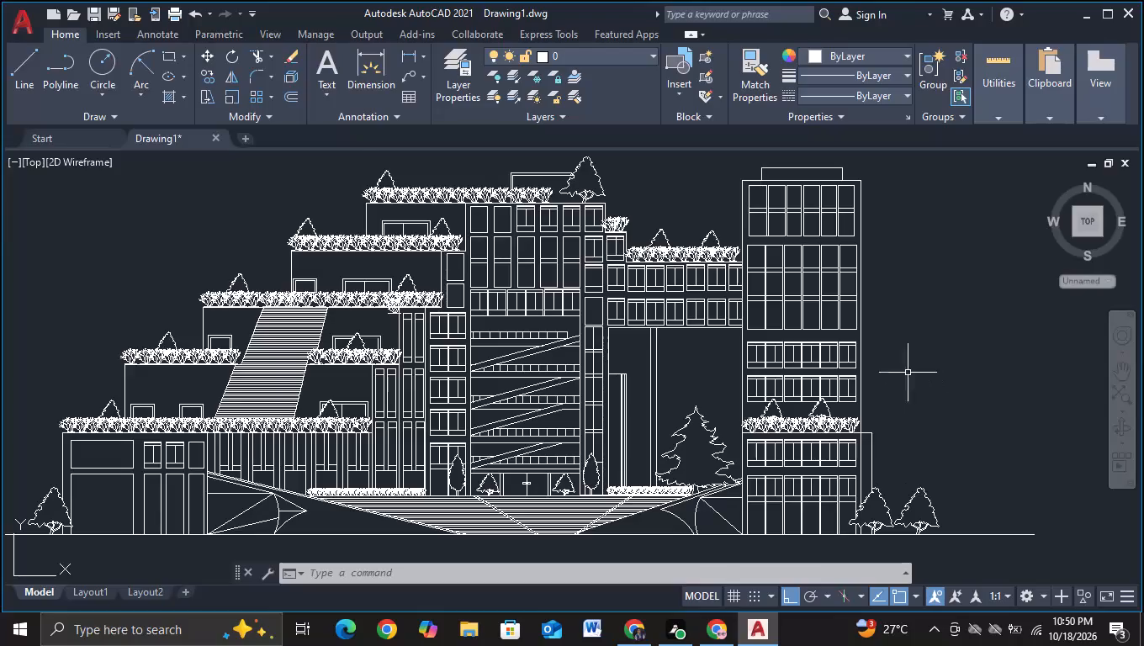
Trim the vertical wall line where it crosses the end of the third terrace hedge from the top, beside the stacked panels.
{"action": "left_click", "coordinate": [253, 54]}
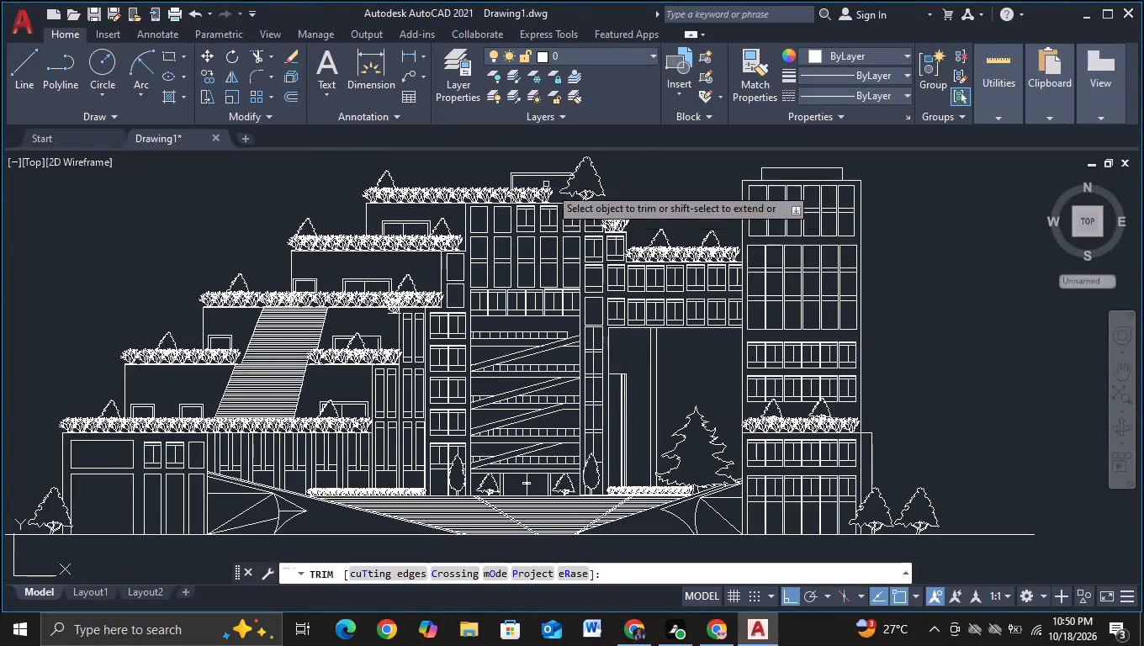
{"action": "scroll", "coordinate": [612, 202], "scroll_direction": "up", "scroll_amount": 2}
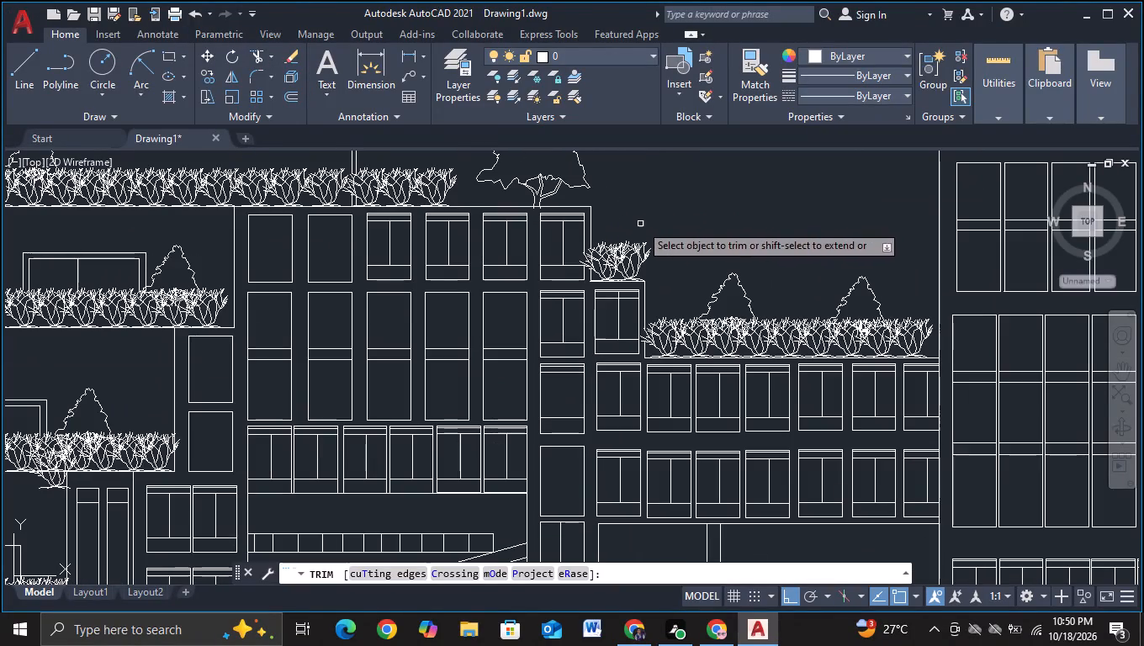
{"action": "scroll", "coordinate": [158, 439], "scroll_direction": "up", "scroll_amount": 4}
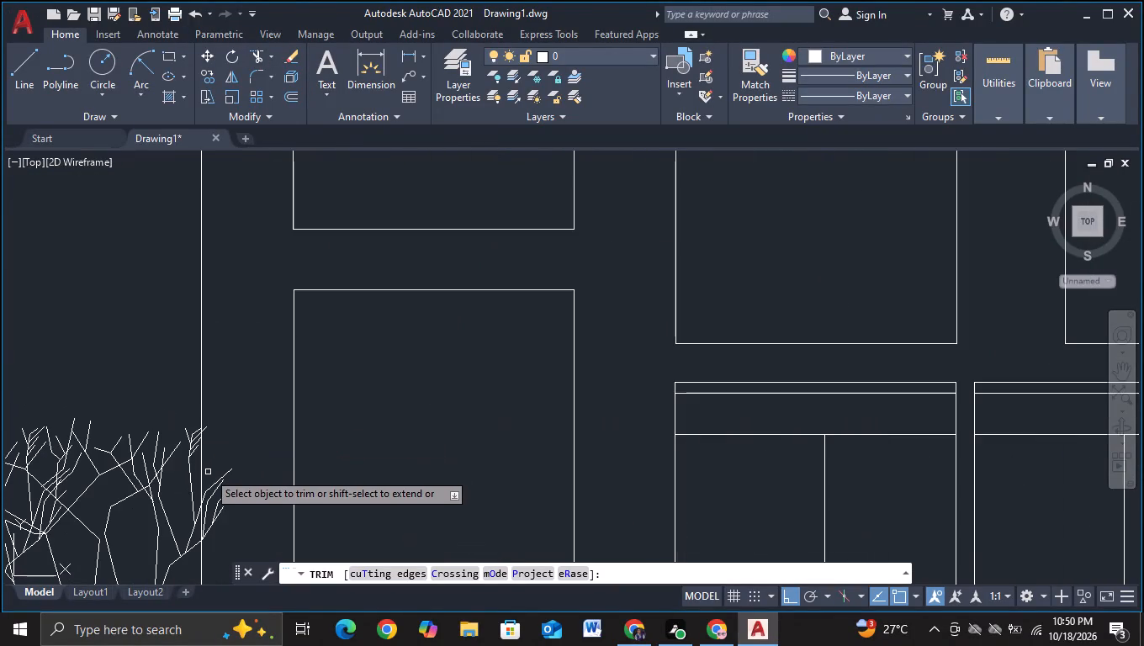
{"action": "left_click", "coordinate": [199, 479]}
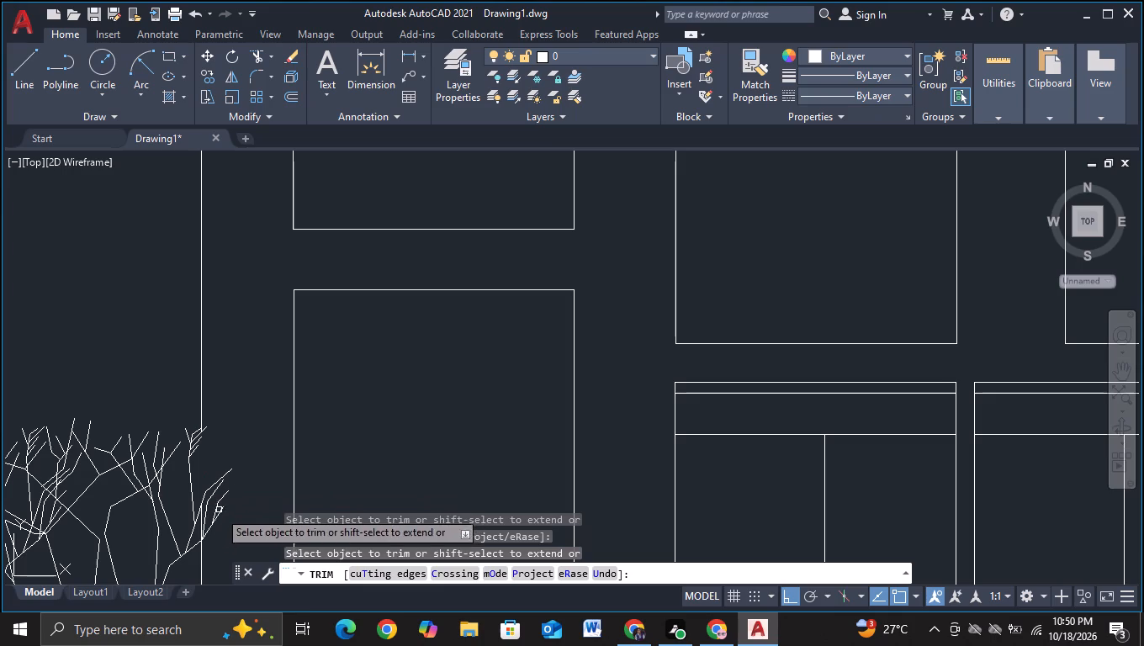
{"action": "scroll", "coordinate": [197, 524], "scroll_direction": "up", "scroll_amount": 2}
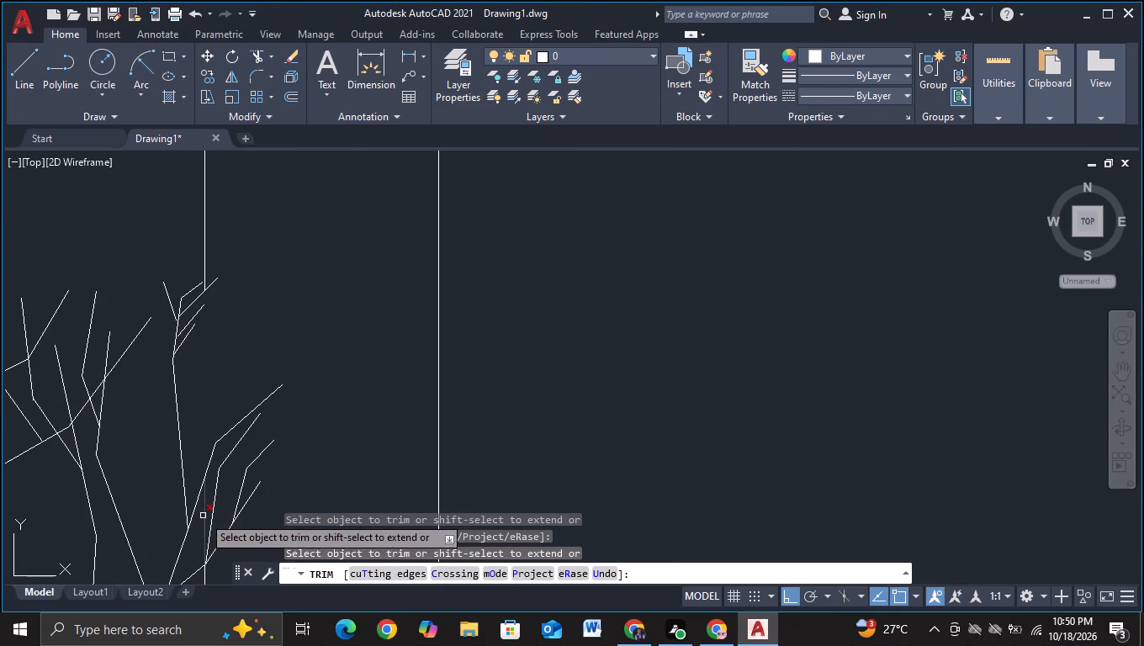
{"action": "left_click", "coordinate": [203, 514]}
Examine the upper terrace hedges, the tower and the whole building elevation for remaining overlapping lines, and end the trimming.
{"action": "scroll", "coordinate": [219, 497], "scroll_direction": "down", "scroll_amount": 4}
{"action": "scroll", "coordinate": [227, 392], "scroll_direction": "down", "scroll_amount": 3}
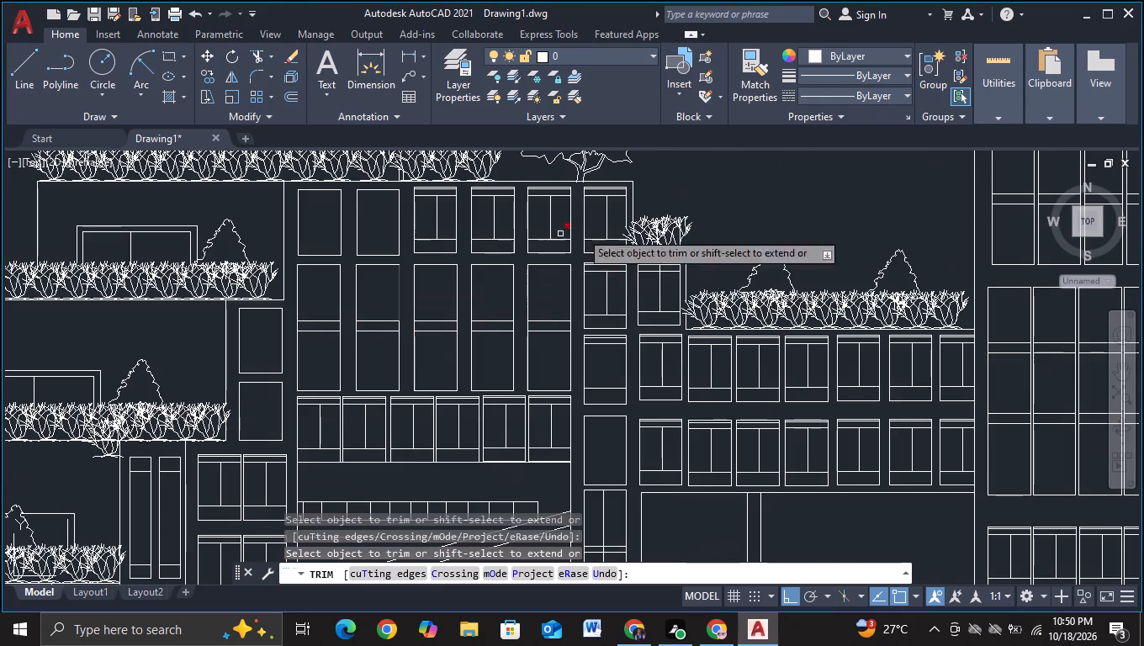
{"action": "middle_click_drag", "start_coordinate": [665, 189], "coordinate": [640, 262]}
{"action": "scroll", "coordinate": [638, 264], "scroll_direction": "up", "scroll_amount": 3}
{"action": "middle_click_drag", "start_coordinate": [623, 288], "coordinate": [628, 176]}
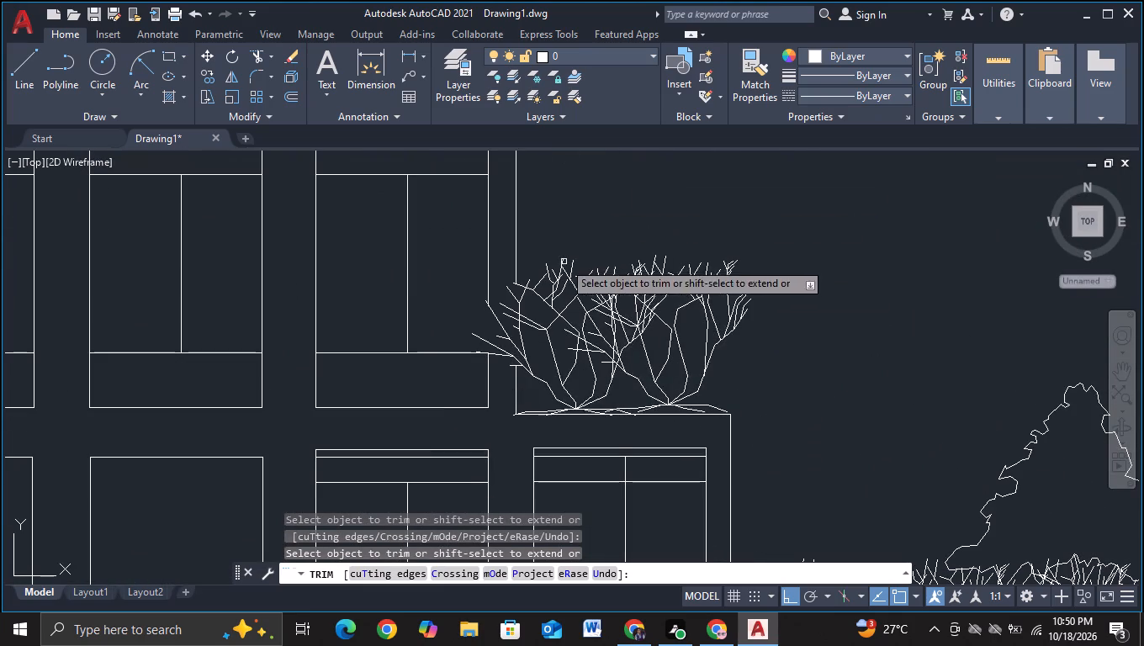
{"action": "scroll", "coordinate": [495, 374], "scroll_direction": "up", "scroll_amount": 2}
{"action": "scroll", "coordinate": [508, 357], "scroll_direction": "down", "scroll_amount": 5}
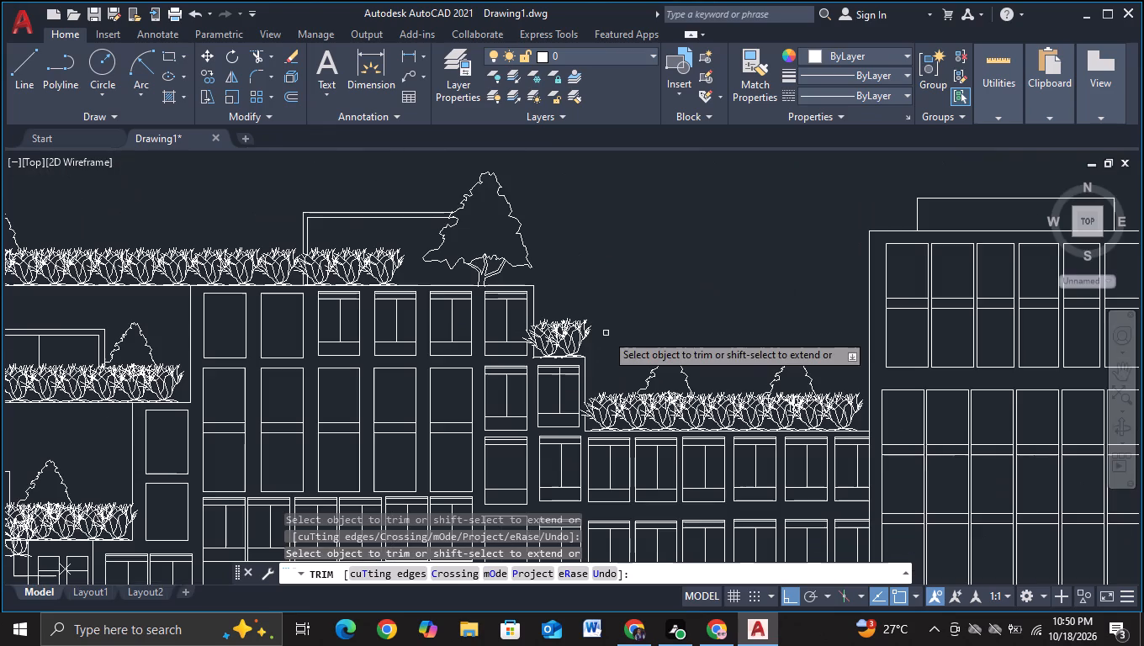
{"action": "middle_click_drag", "start_coordinate": [610, 330], "coordinate": [630, 267]}
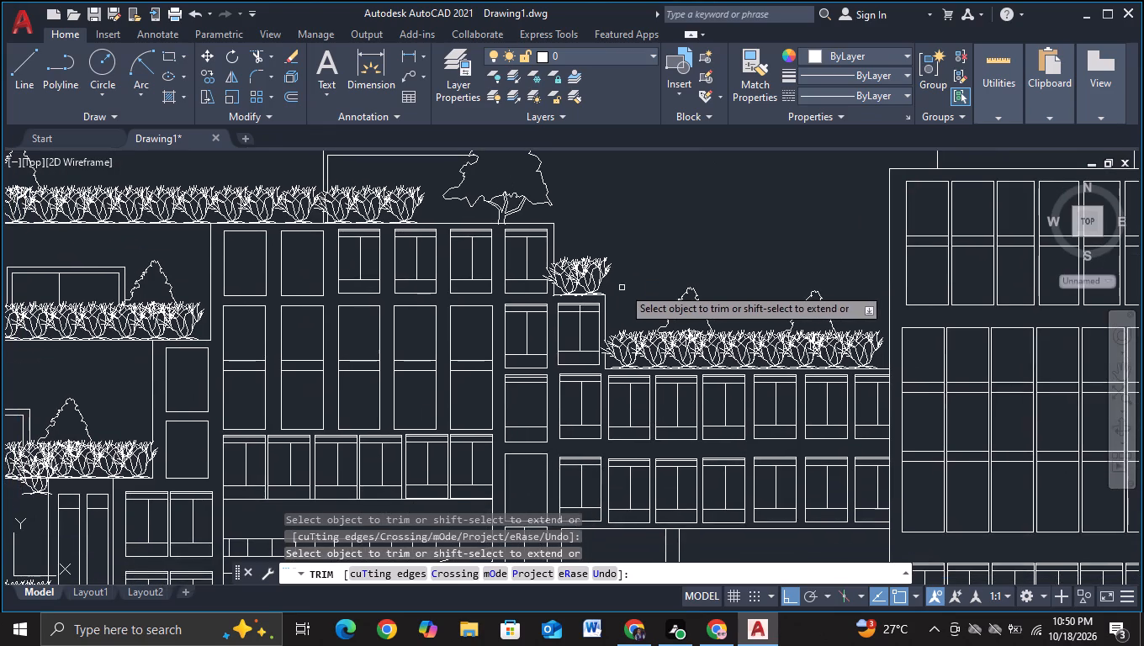
{"action": "scroll", "coordinate": [630, 281], "scroll_direction": "down", "scroll_amount": 1}
{"action": "middle_click_drag", "start_coordinate": [641, 237], "coordinate": [659, 204]}
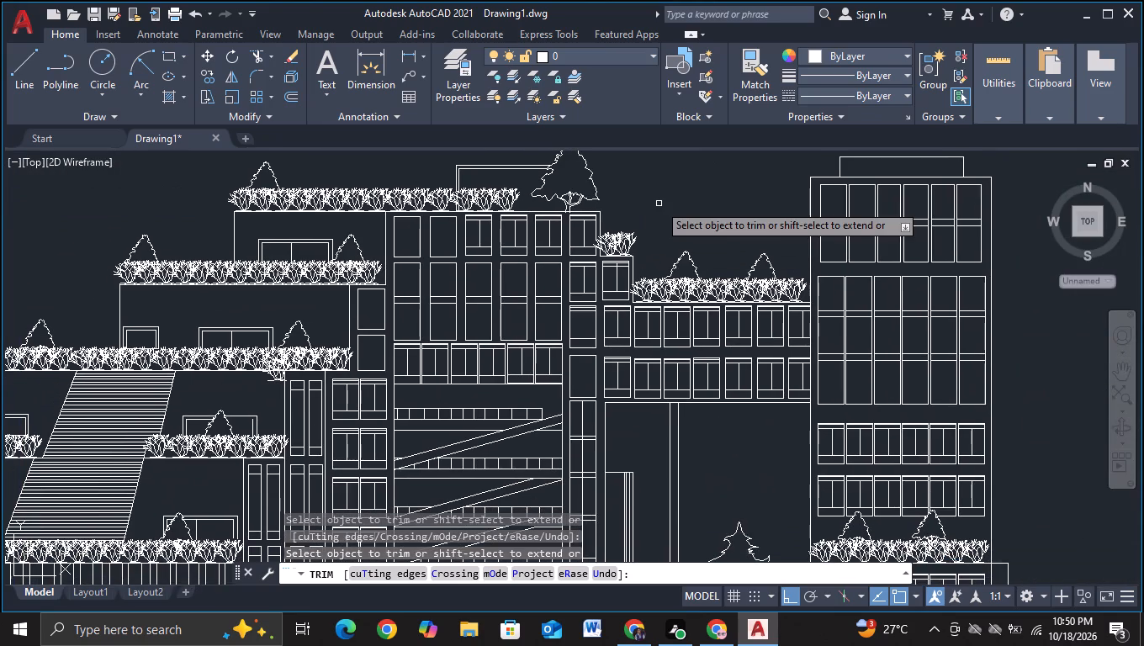
{"action": "middle_click_drag", "start_coordinate": [681, 205], "coordinate": [702, 188]}
{"action": "scroll", "coordinate": [710, 186], "scroll_direction": "down", "scroll_amount": 1}
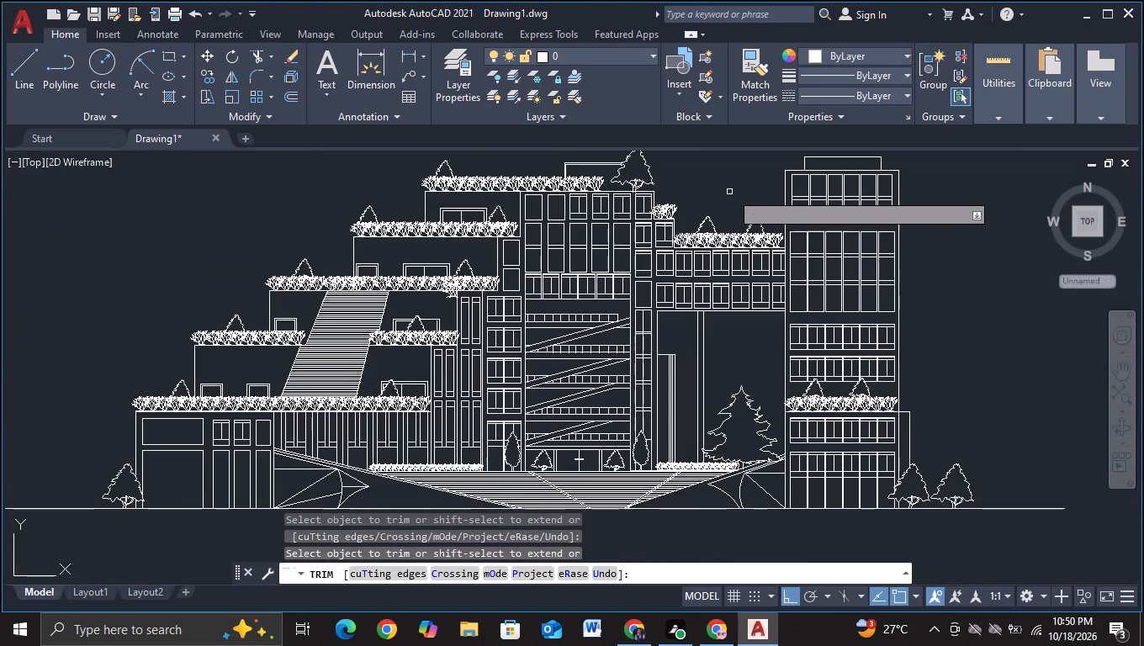
{"action": "middle_click_drag", "start_coordinate": [1006, 266], "coordinate": [985, 211]}
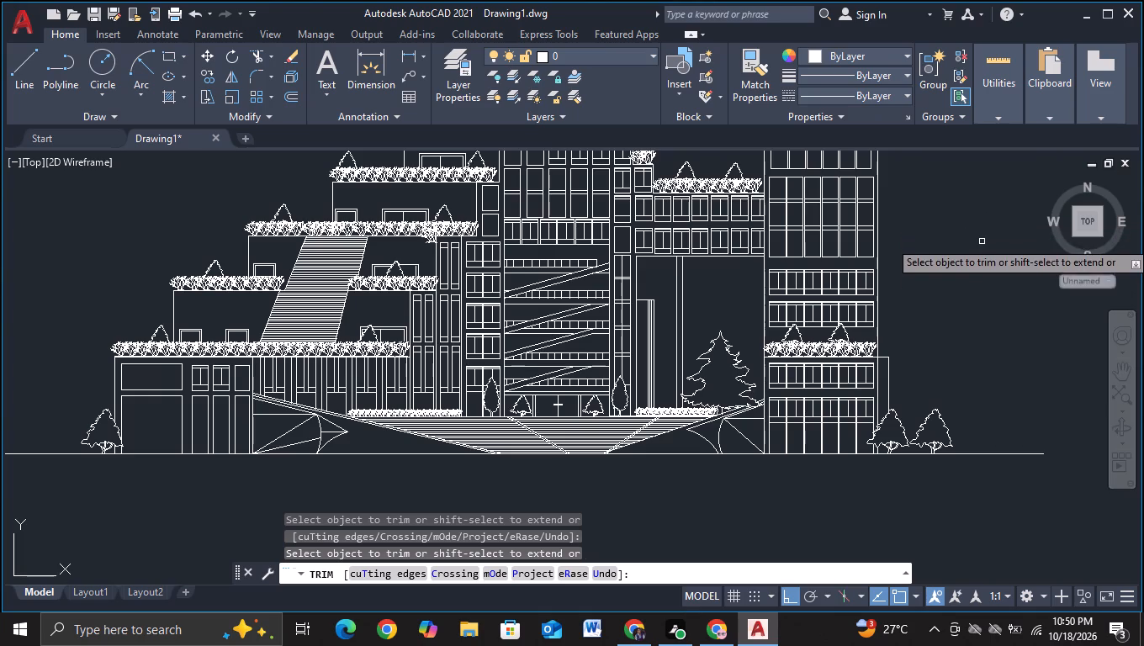
{"action": "middle_click_drag", "start_coordinate": [978, 239], "coordinate": [974, 256]}
{"action": "middle_click_drag", "start_coordinate": [977, 283], "coordinate": [930, 265]}
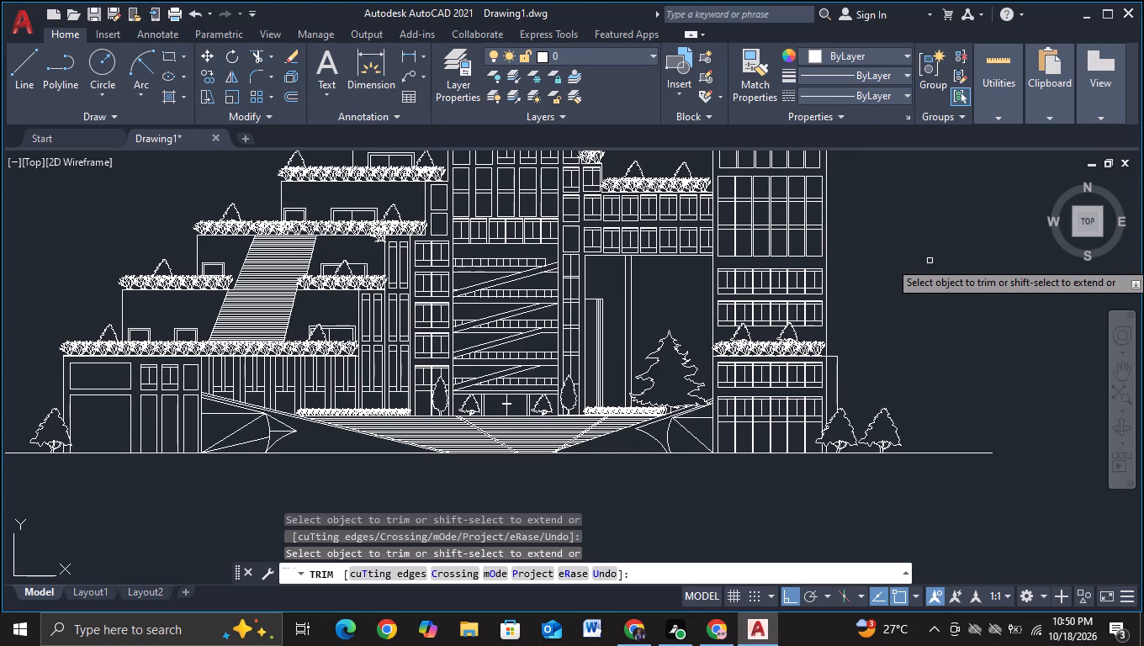
{"action": "scroll", "coordinate": [899, 312], "scroll_direction": "up", "scroll_amount": 1}
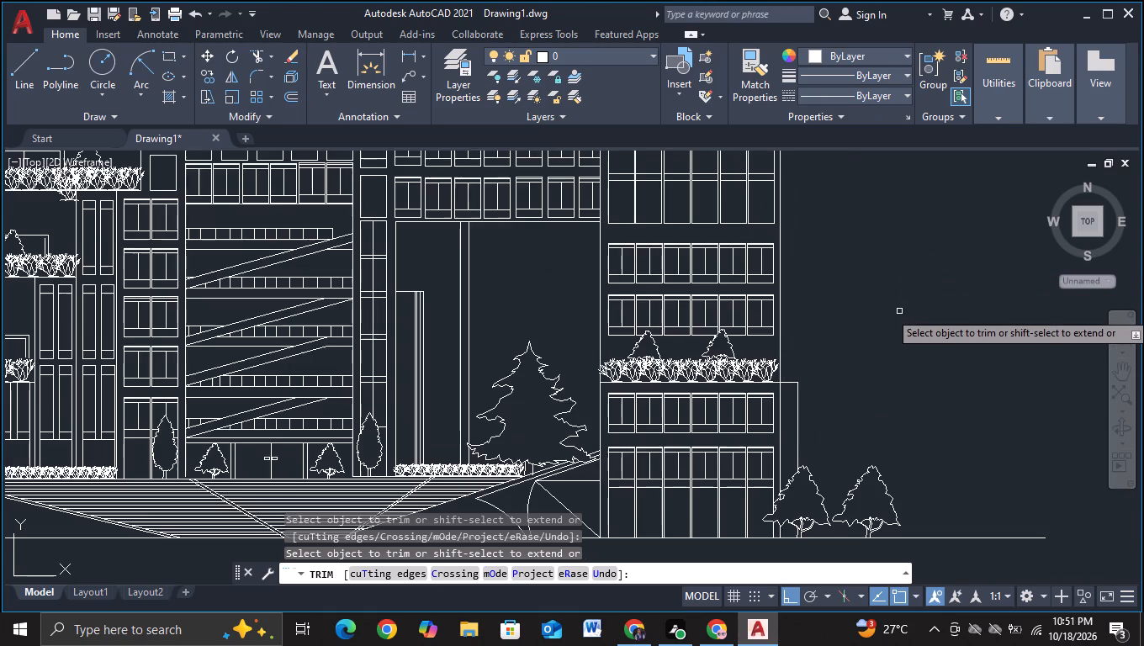
{"action": "middle_click_drag", "start_coordinate": [899, 311], "coordinate": [896, 280]}
{"action": "scroll", "coordinate": [896, 279], "scroll_direction": "down", "scroll_amount": 2}
{"action": "middle_click_drag", "start_coordinate": [879, 315], "coordinate": [890, 295]}
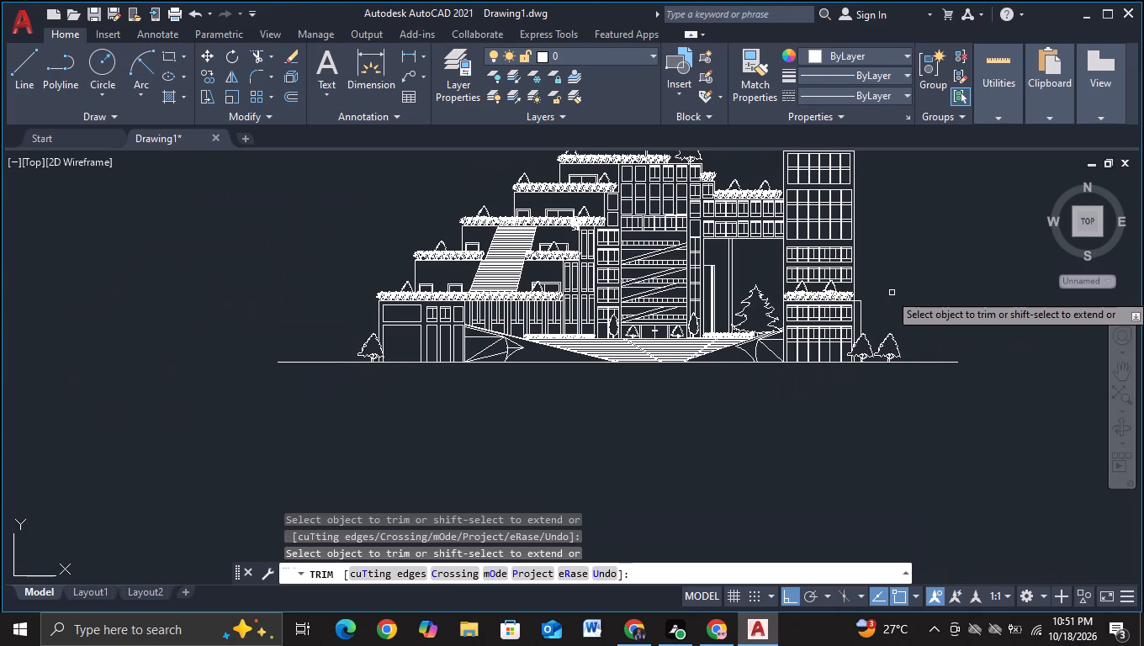
{"action": "middle_click_drag", "start_coordinate": [318, 245], "coordinate": [234, 334]}
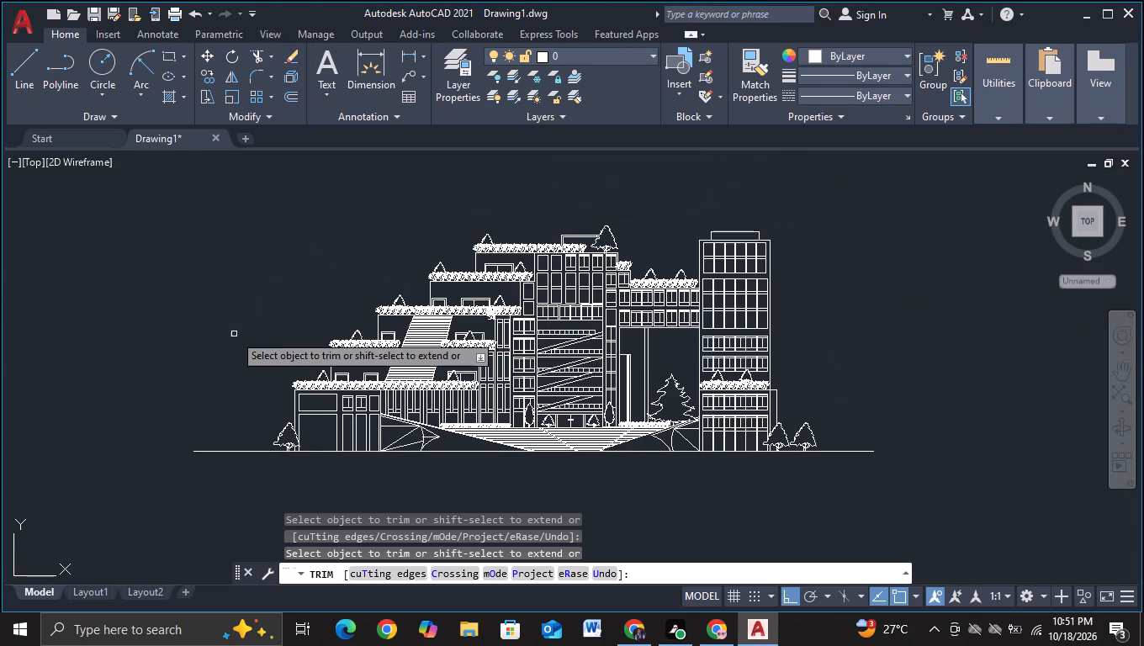
{"action": "middle_click_drag", "start_coordinate": [236, 331], "coordinate": [236, 311]}
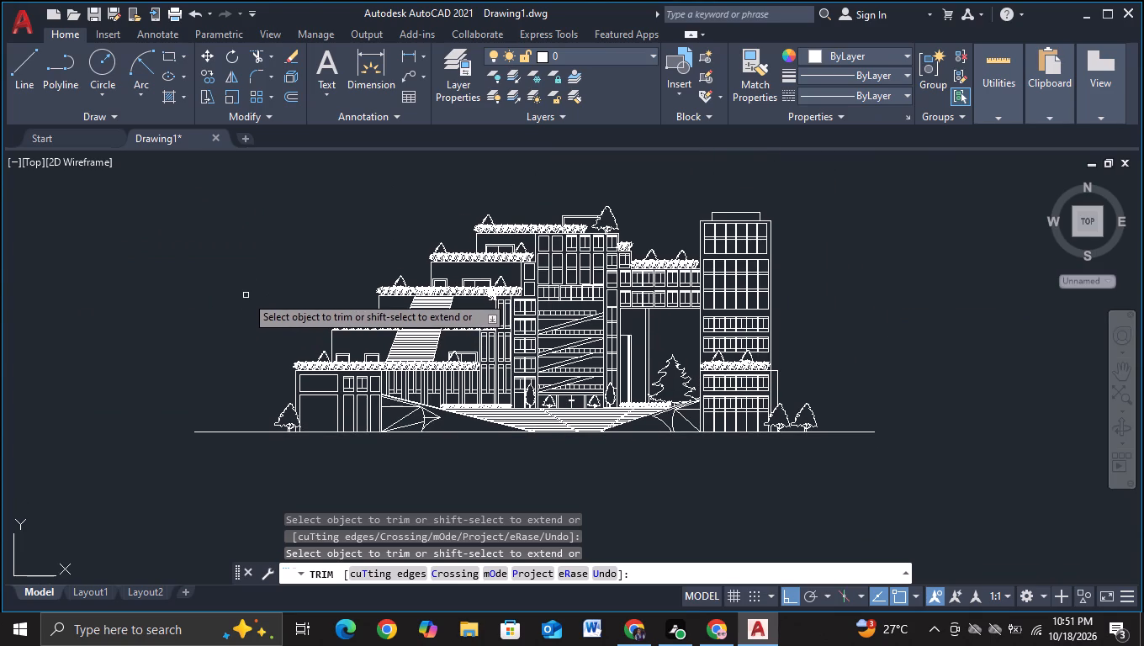
{"action": "key", "text": "Escape"}
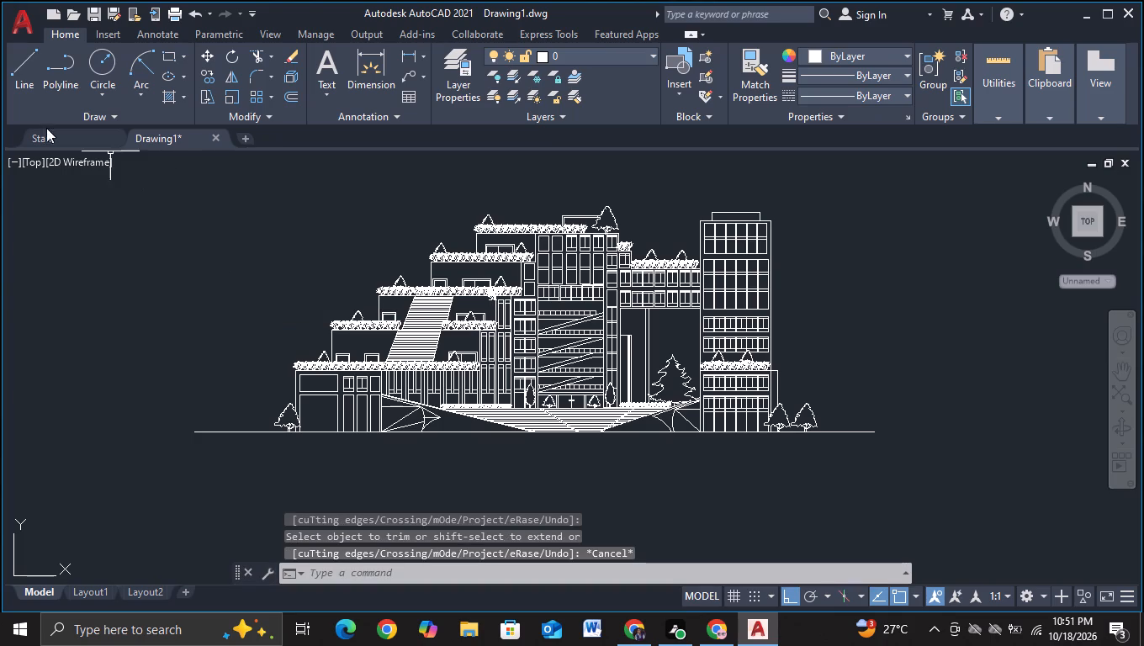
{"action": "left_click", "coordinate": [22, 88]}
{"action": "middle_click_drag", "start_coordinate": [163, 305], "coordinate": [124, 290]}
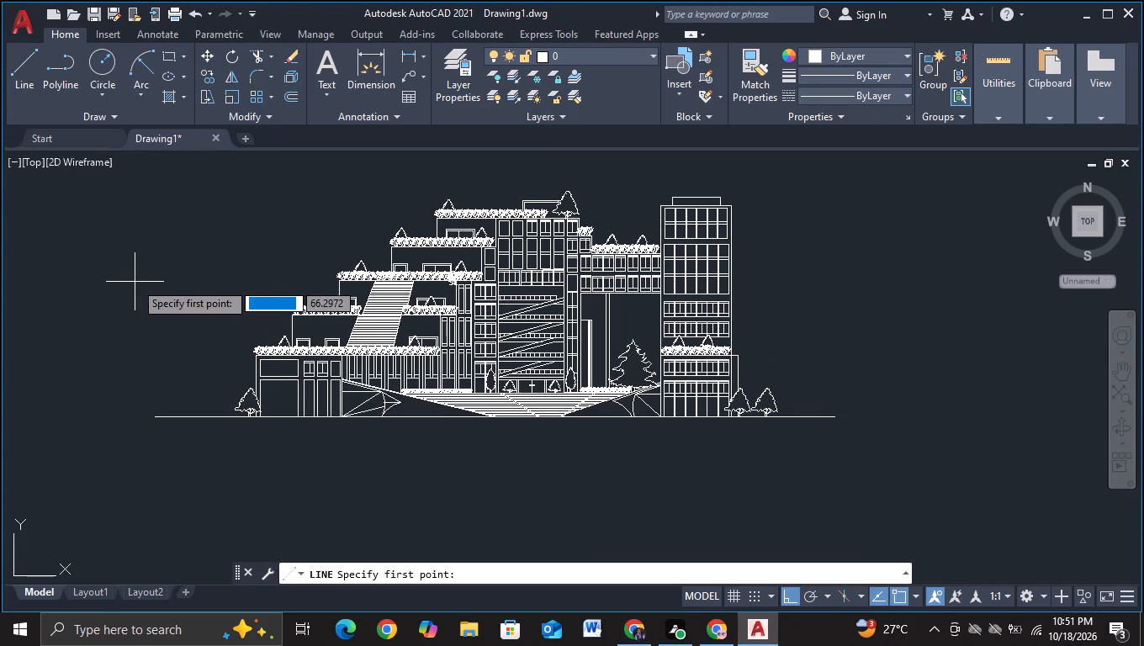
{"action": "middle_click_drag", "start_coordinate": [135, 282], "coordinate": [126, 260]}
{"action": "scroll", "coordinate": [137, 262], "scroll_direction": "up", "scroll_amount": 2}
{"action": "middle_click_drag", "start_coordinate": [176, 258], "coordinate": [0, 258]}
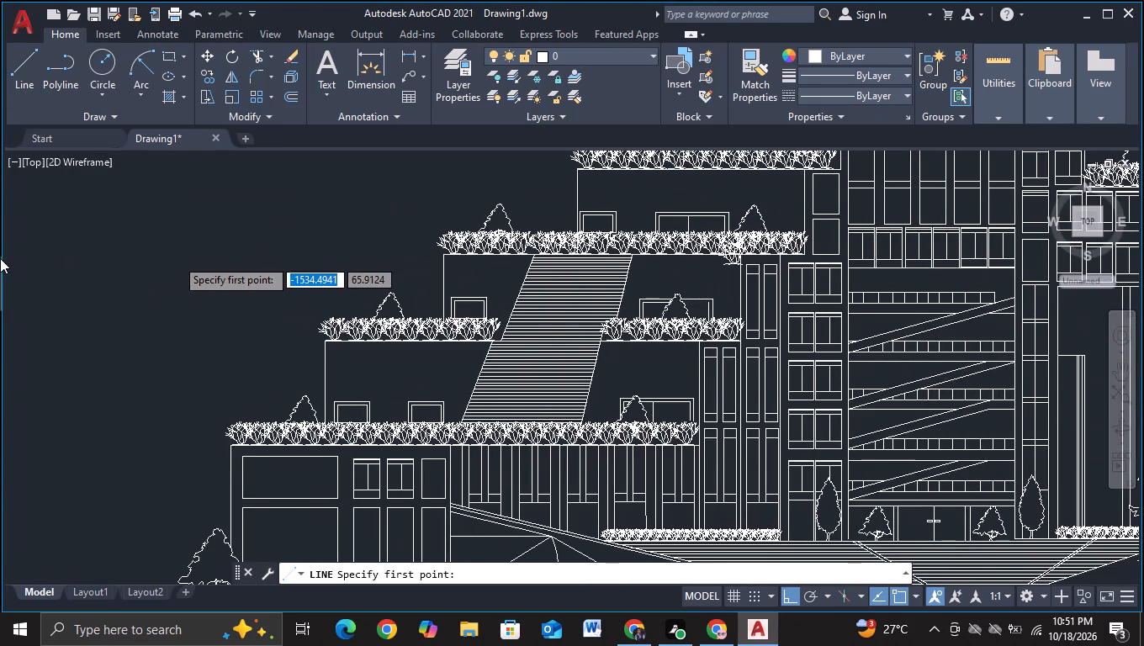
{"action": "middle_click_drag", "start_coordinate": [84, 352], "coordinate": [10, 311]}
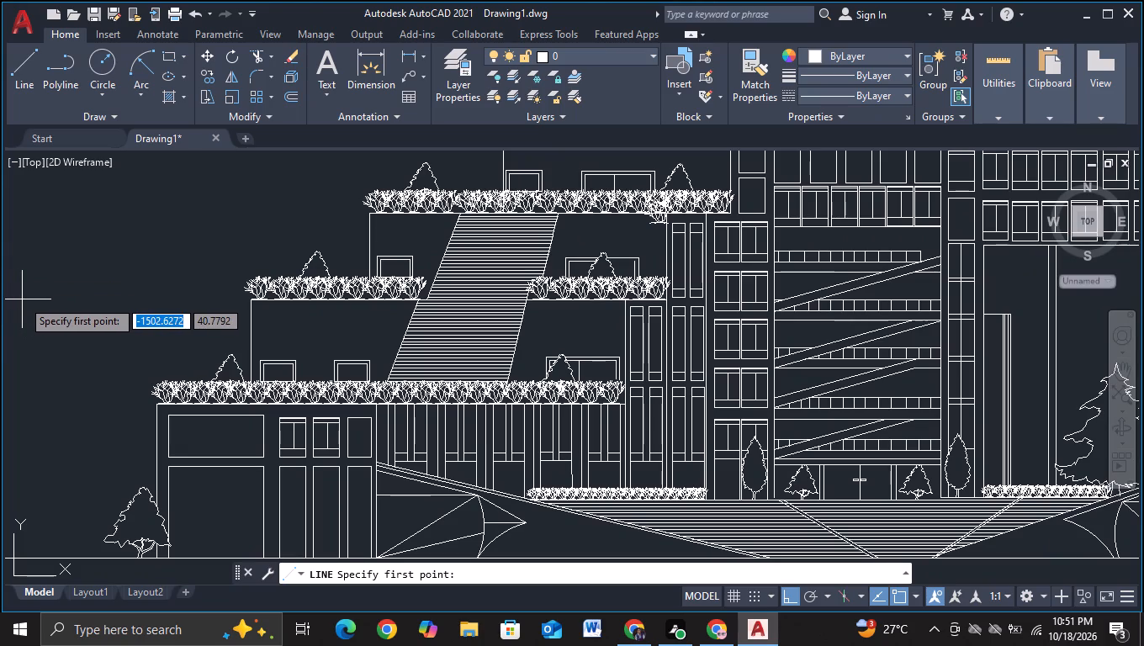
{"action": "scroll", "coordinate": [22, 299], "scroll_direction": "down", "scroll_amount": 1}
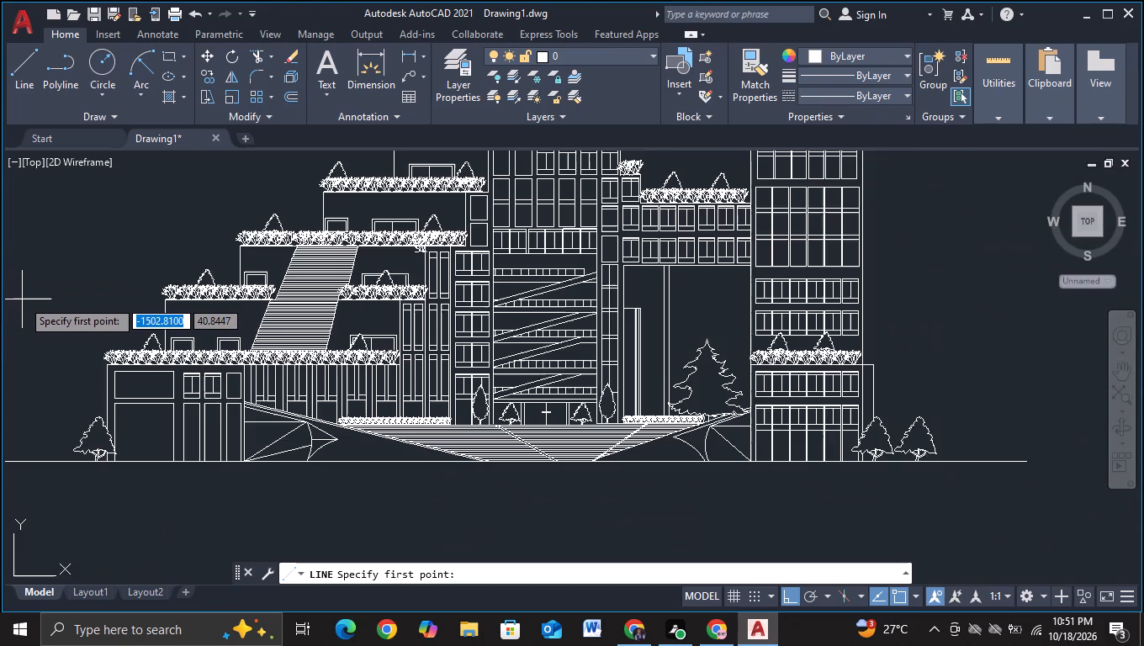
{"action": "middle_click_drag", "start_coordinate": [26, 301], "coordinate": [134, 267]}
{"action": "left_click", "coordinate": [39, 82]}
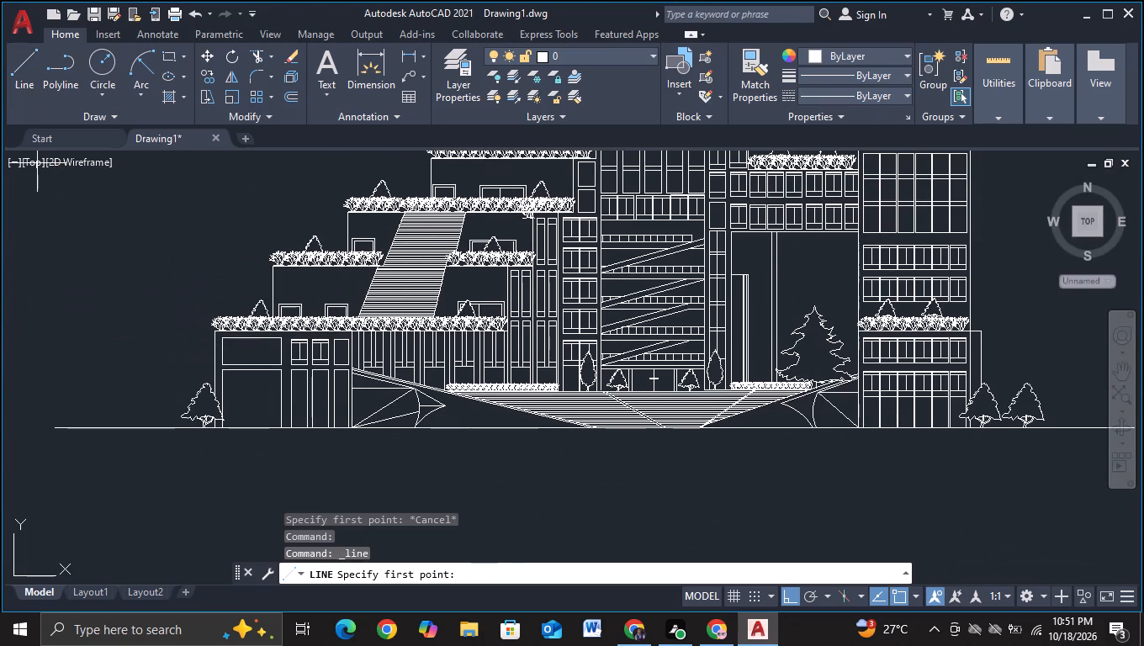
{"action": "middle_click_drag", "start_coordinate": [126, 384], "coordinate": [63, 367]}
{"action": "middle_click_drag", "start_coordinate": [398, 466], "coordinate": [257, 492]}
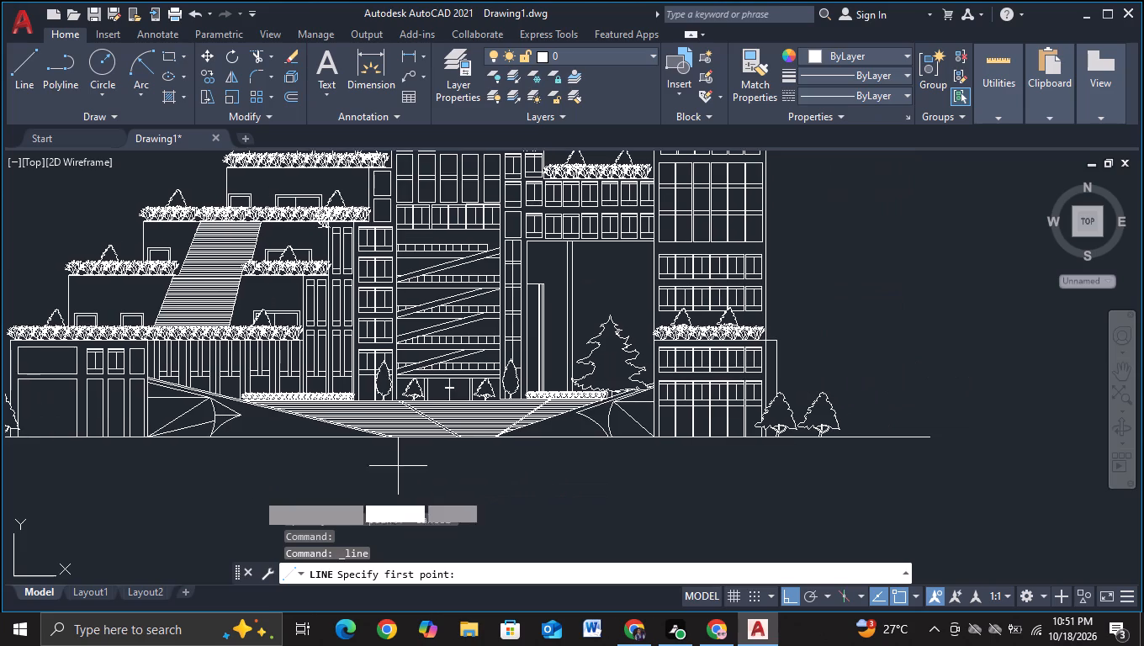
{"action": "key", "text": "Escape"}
Place a single-line text just below the left end of the ground line, about 26 units high and running vertically downward.
{"action": "scroll", "coordinate": [818, 295], "scroll_direction": "down", "scroll_amount": 1}
{"action": "middle_click_drag", "start_coordinate": [831, 317], "coordinate": [843, 315]}
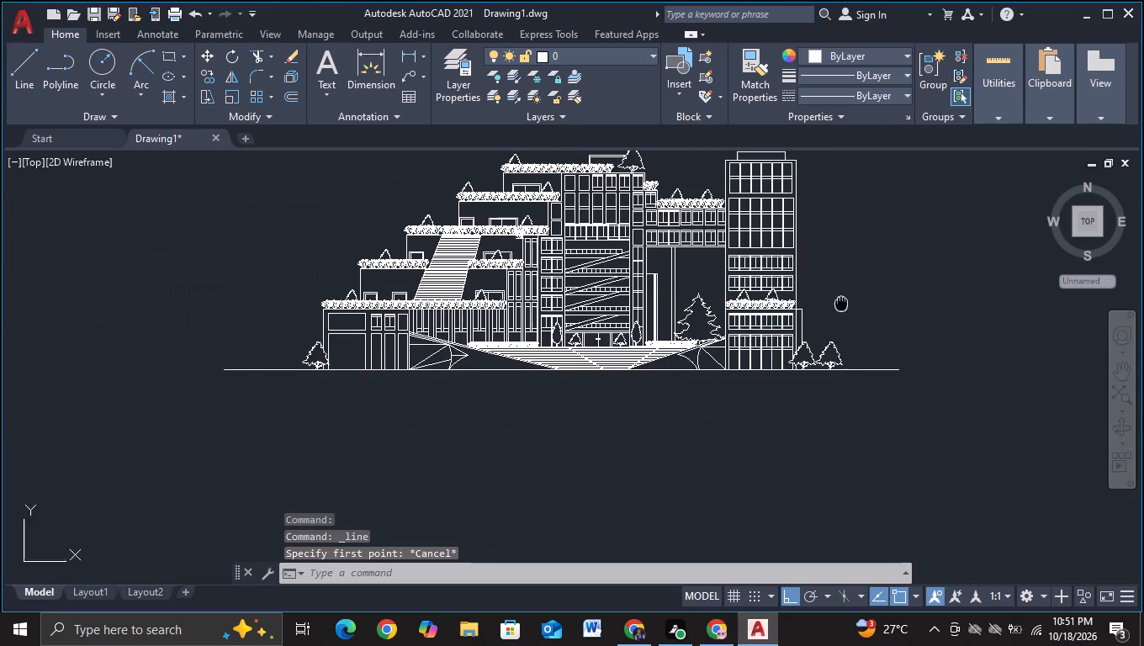
{"action": "middle_click_drag", "start_coordinate": [843, 315], "coordinate": [849, 376]}
{"action": "left_click", "coordinate": [318, 95]}
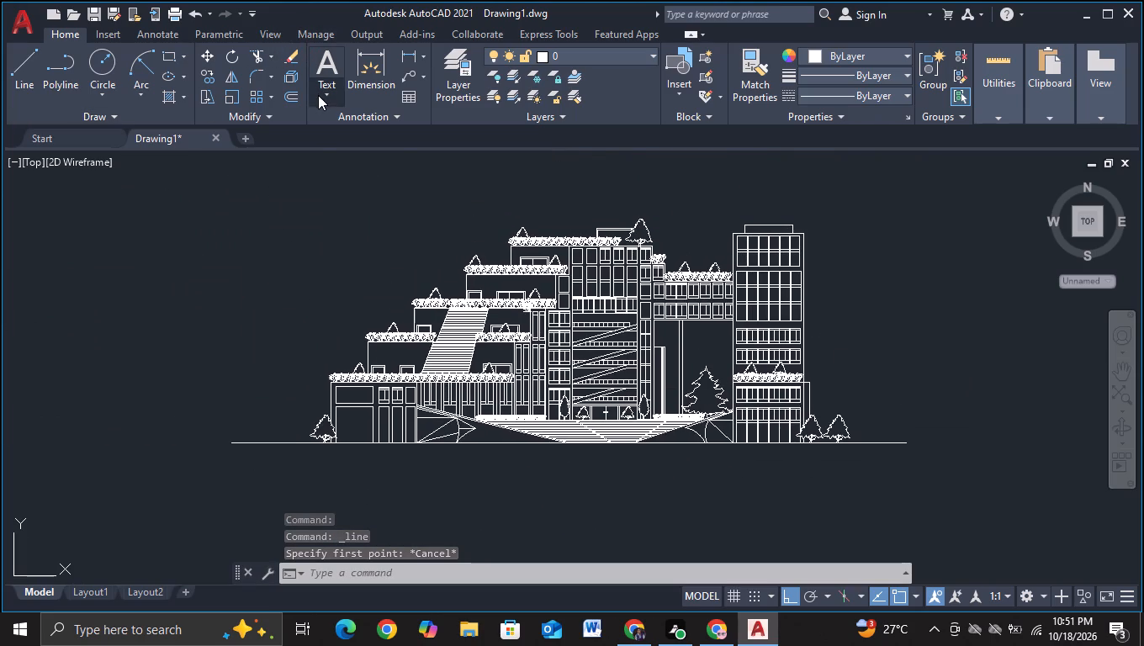
{"action": "left_click", "coordinate": [336, 166]}
{"action": "middle_click_drag", "start_coordinate": [342, 272], "coordinate": [369, 228]}
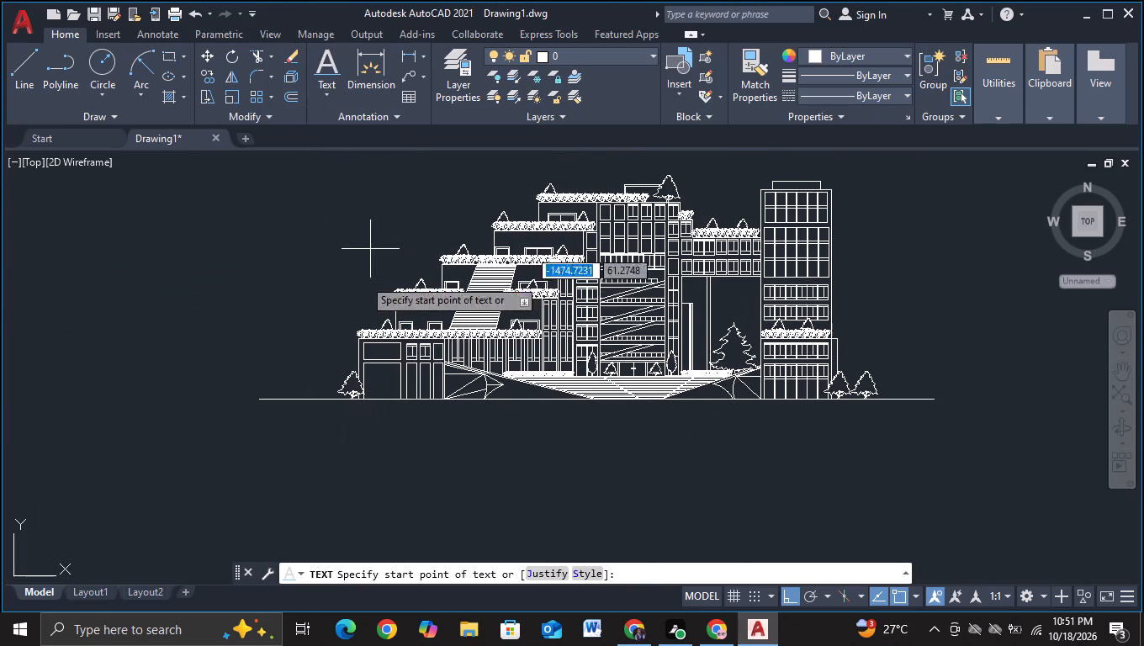
{"action": "left_click", "coordinate": [286, 429]}
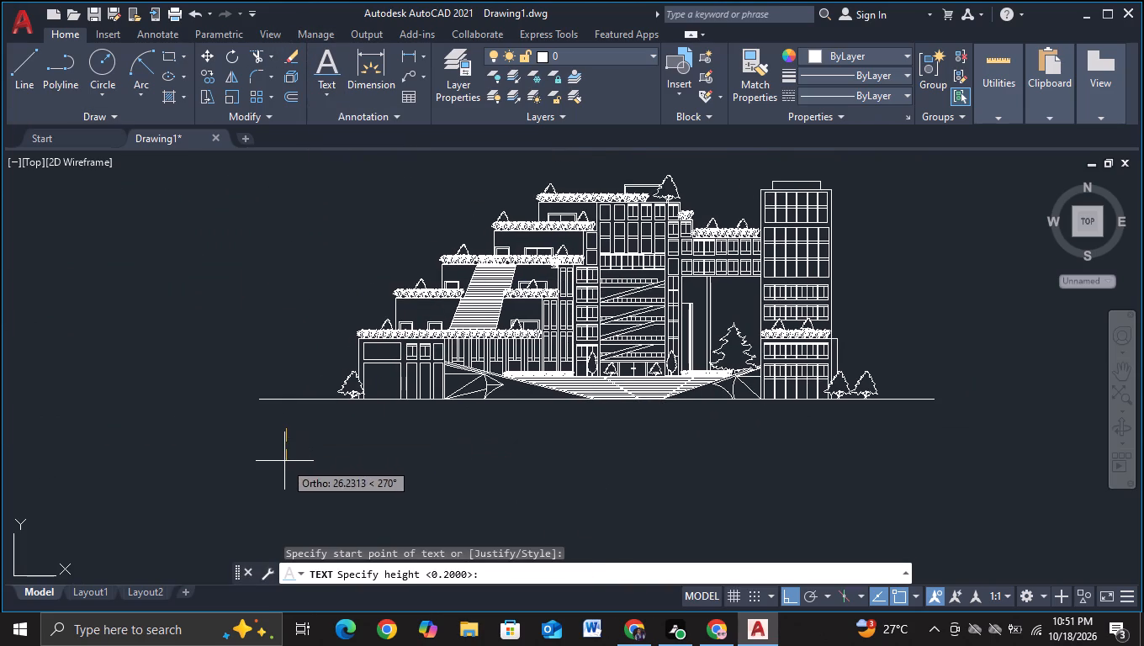
{"action": "left_click", "coordinate": [284, 461]}
{"action": "left_click", "coordinate": [287, 451]}
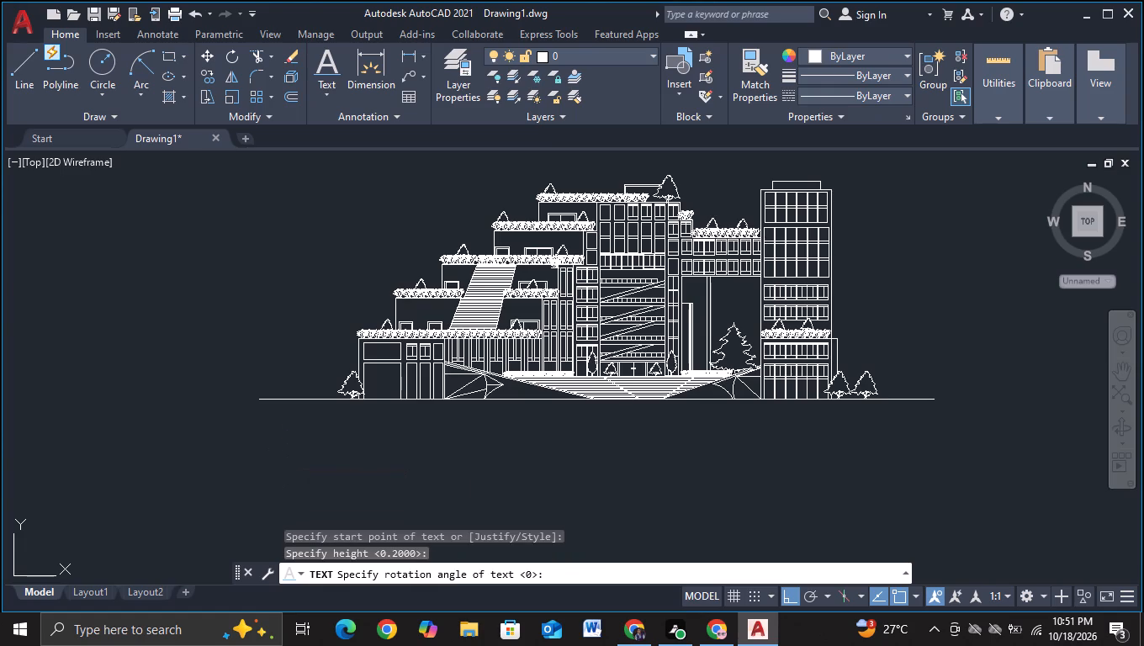
Enter "PRIMARY CAMPUS AXIS ELEVATION" in capitals as the first part of the title, with wide gaps between the words.
{"action": "key", "text": "r"}
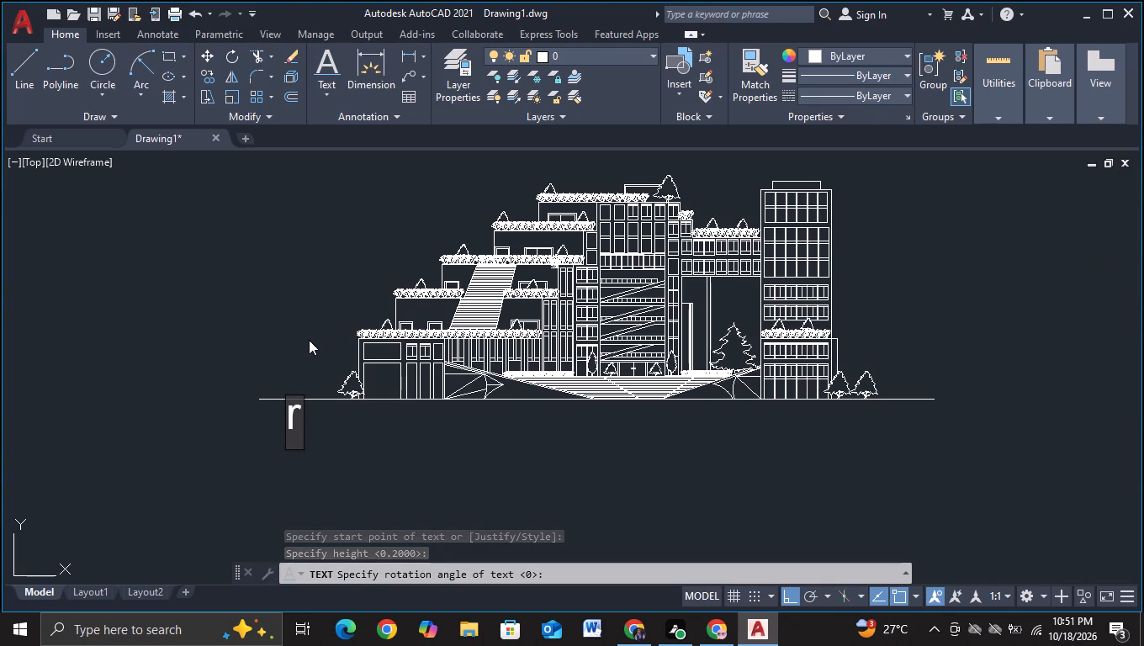
{"action": "key", "text": "BackSpace"}
{"action": "key", "text": "BackSpace"}
{"action": "key", "text": "BackSpace"}
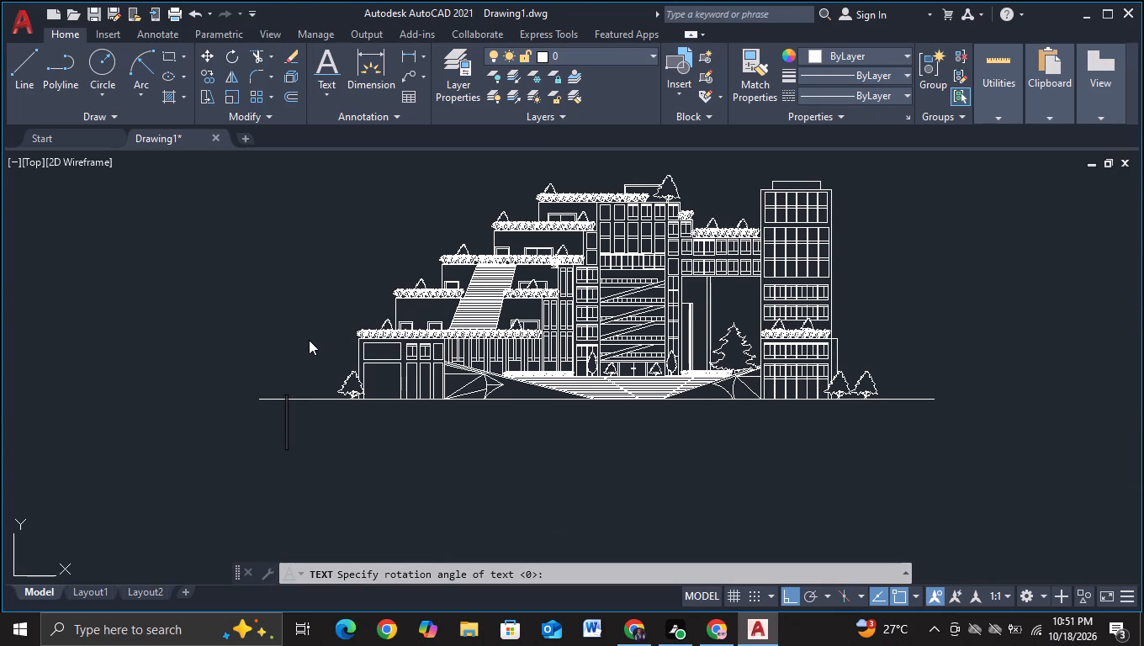
{"action": "key", "text": "p"}
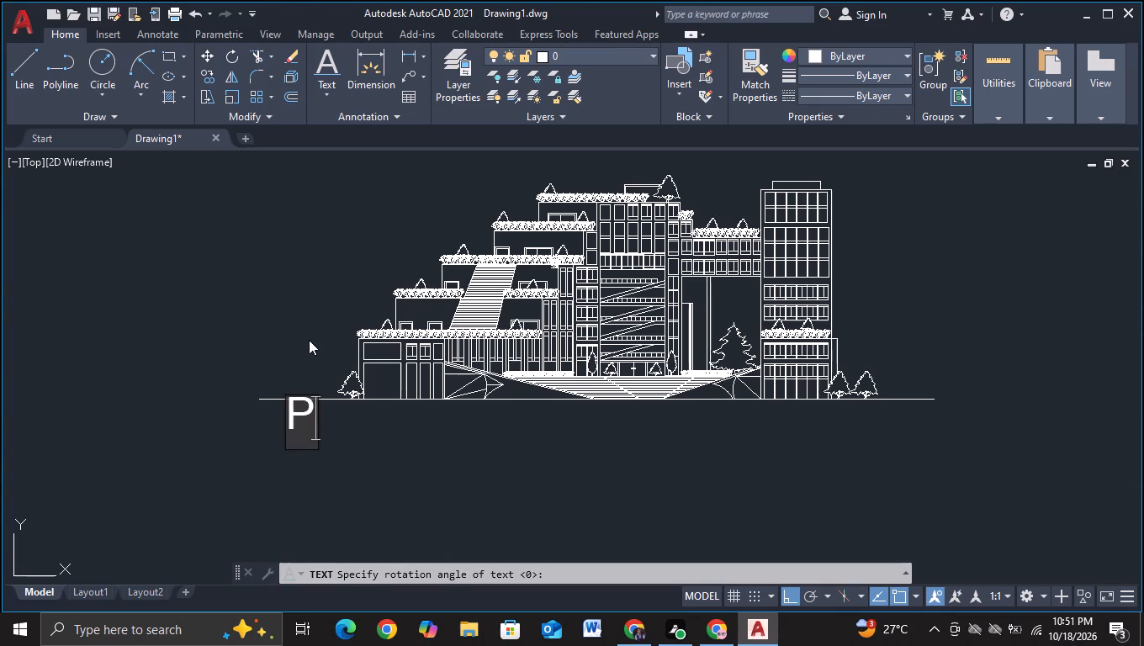
{"action": "type", "text": "RIMA"}
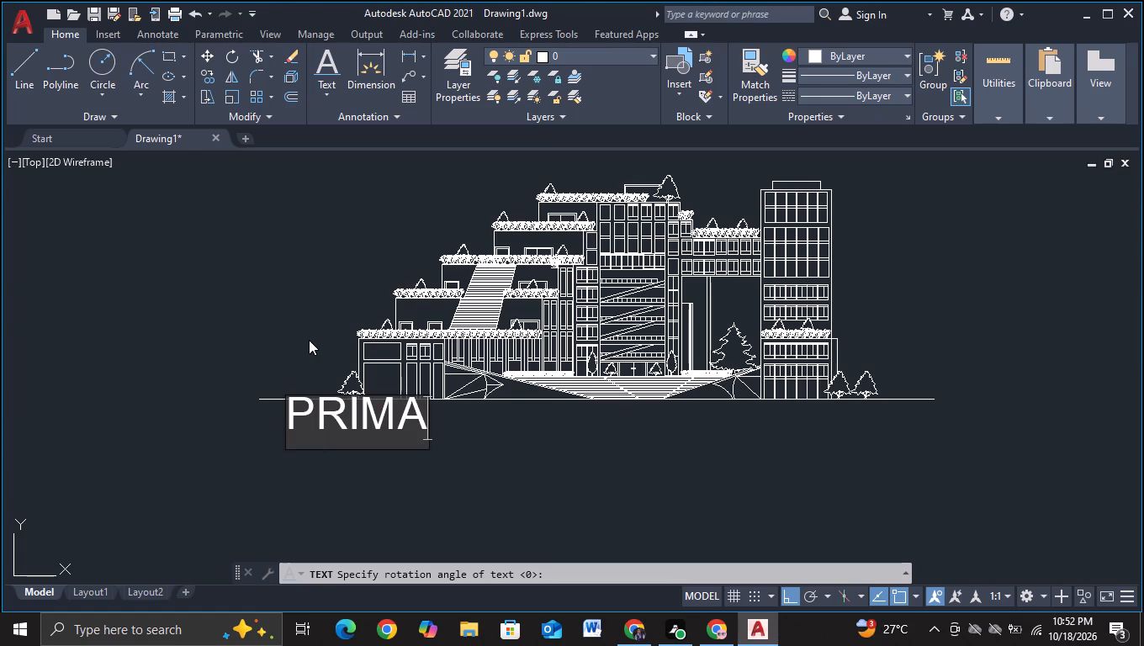
{"action": "key", "text": "r"}
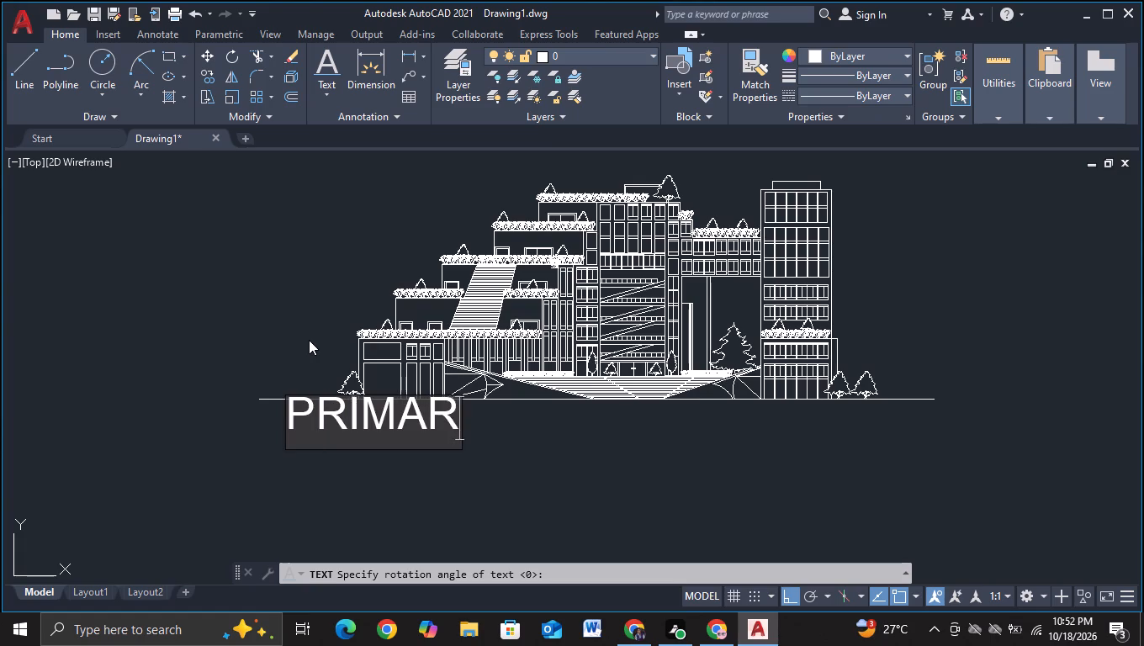
{"action": "key", "text": "y"}
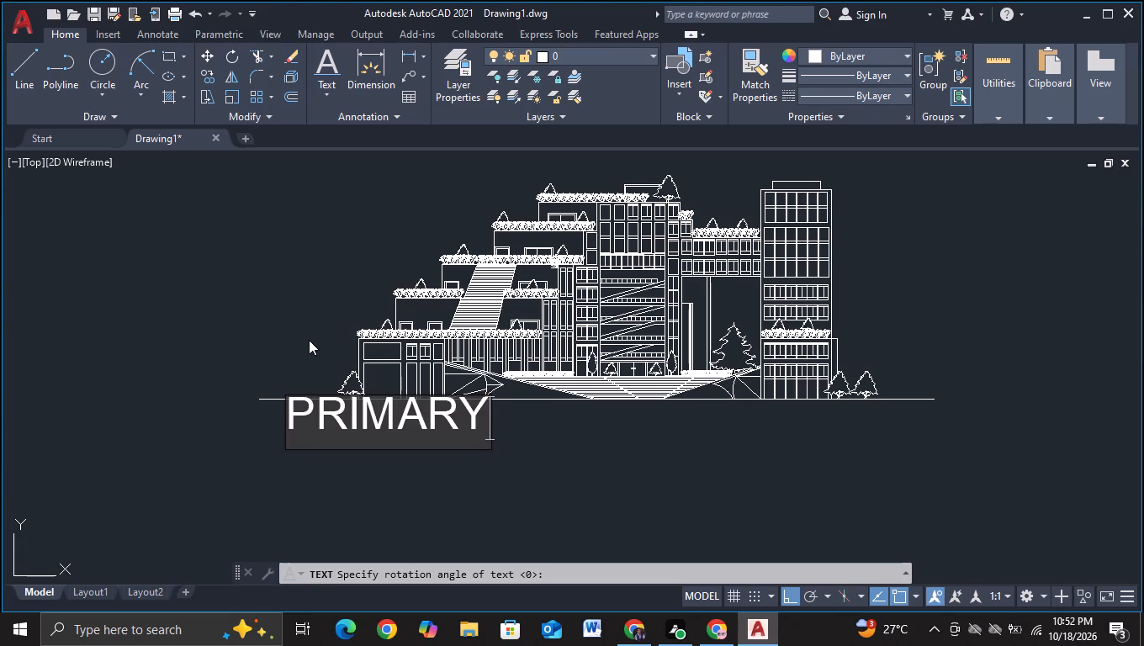
{"action": "key", "text": "space"}
{"action": "key", "text": "space"}
{"action": "key", "text": "space"}
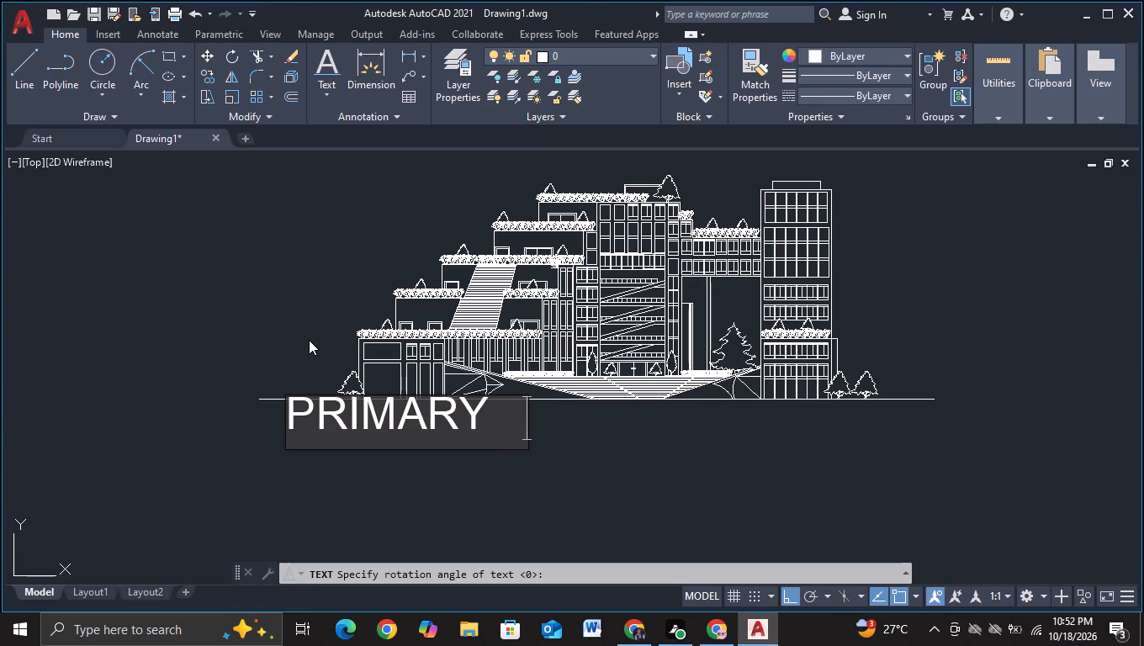
{"action": "type", "text": "CAMPUS"}
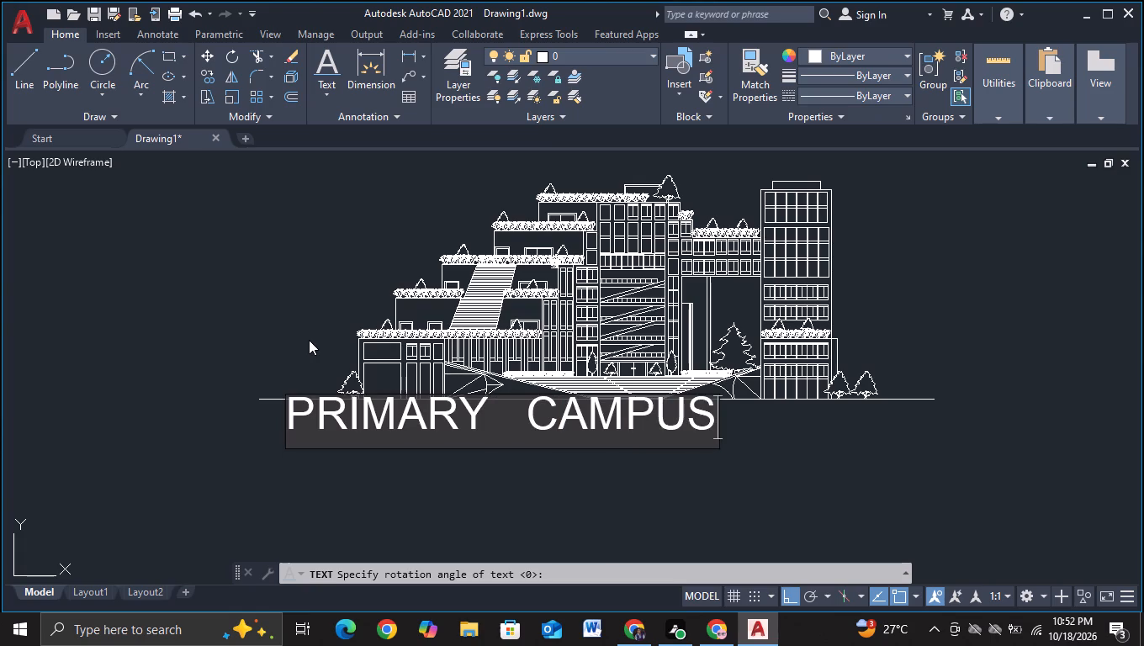
{"action": "key", "text": "space"}
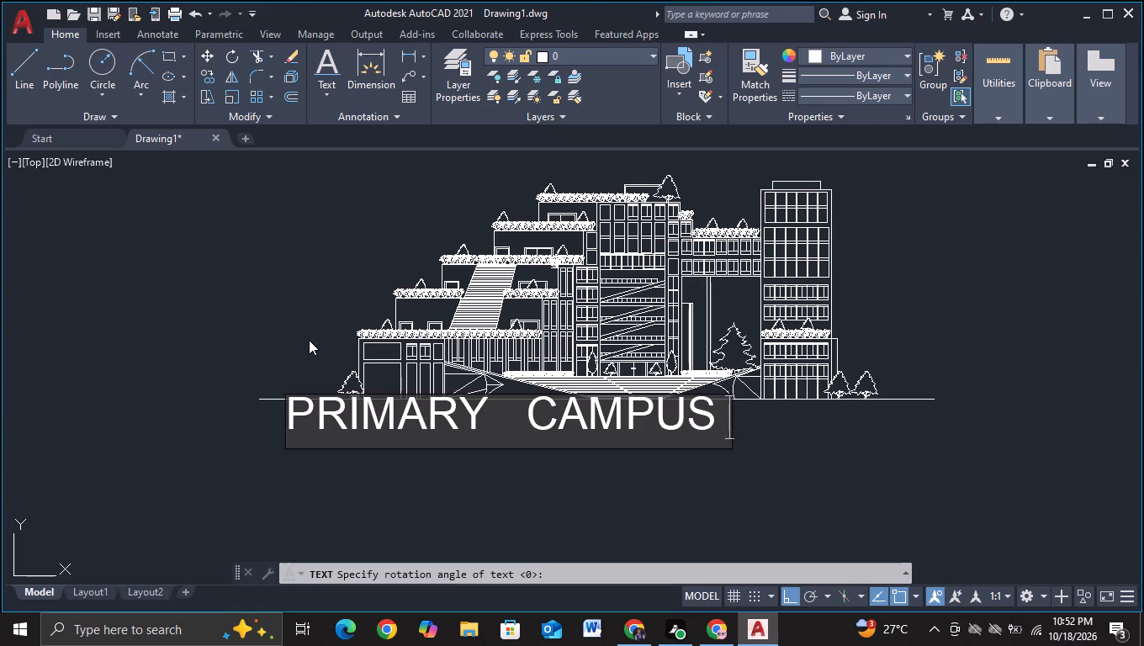
{"action": "key", "text": "space"}
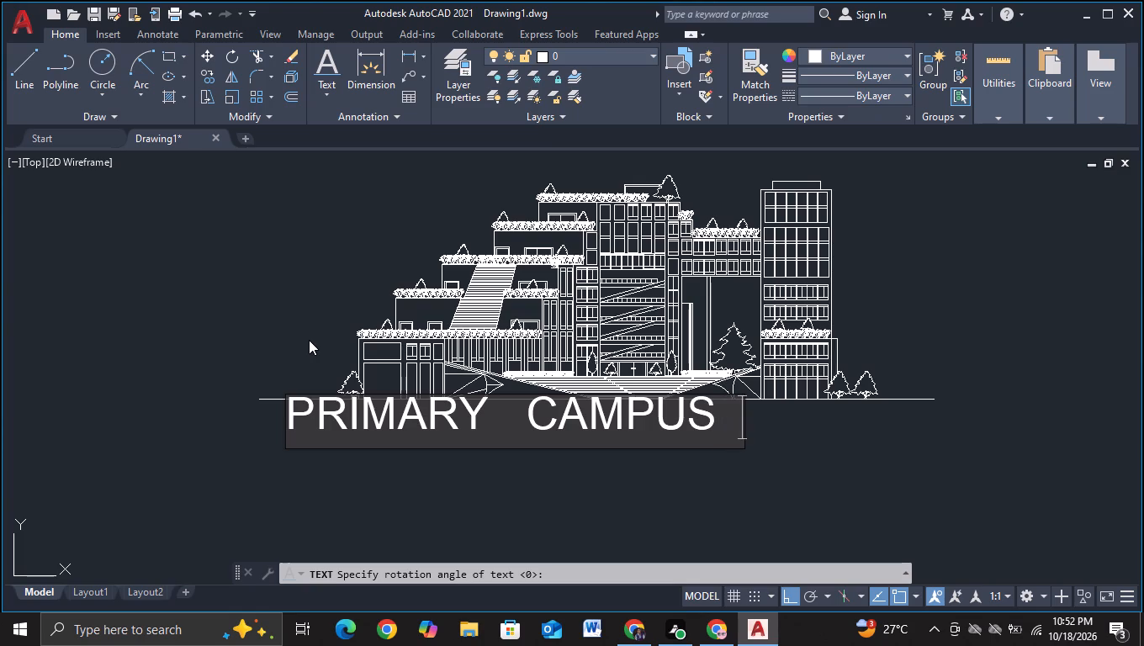
{"action": "type", "text": "AXIS"}
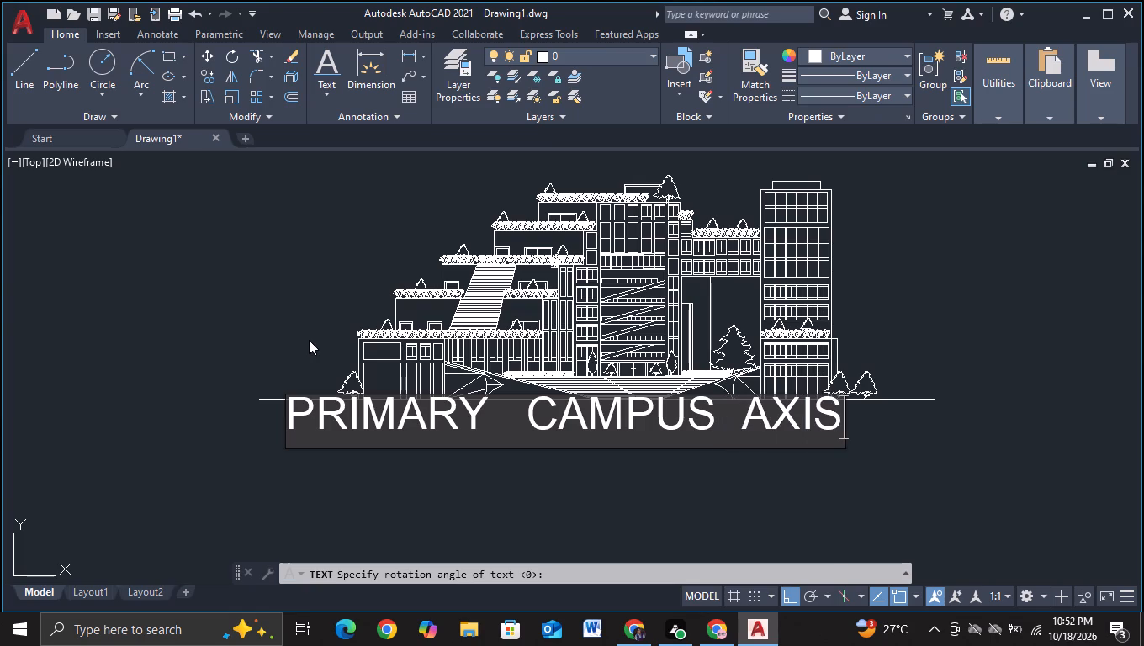
{"action": "key", "text": "space"}
{"action": "key", "text": "space"}
{"action": "key", "text": "space"}
{"action": "type", "text": "ELEVATION"}
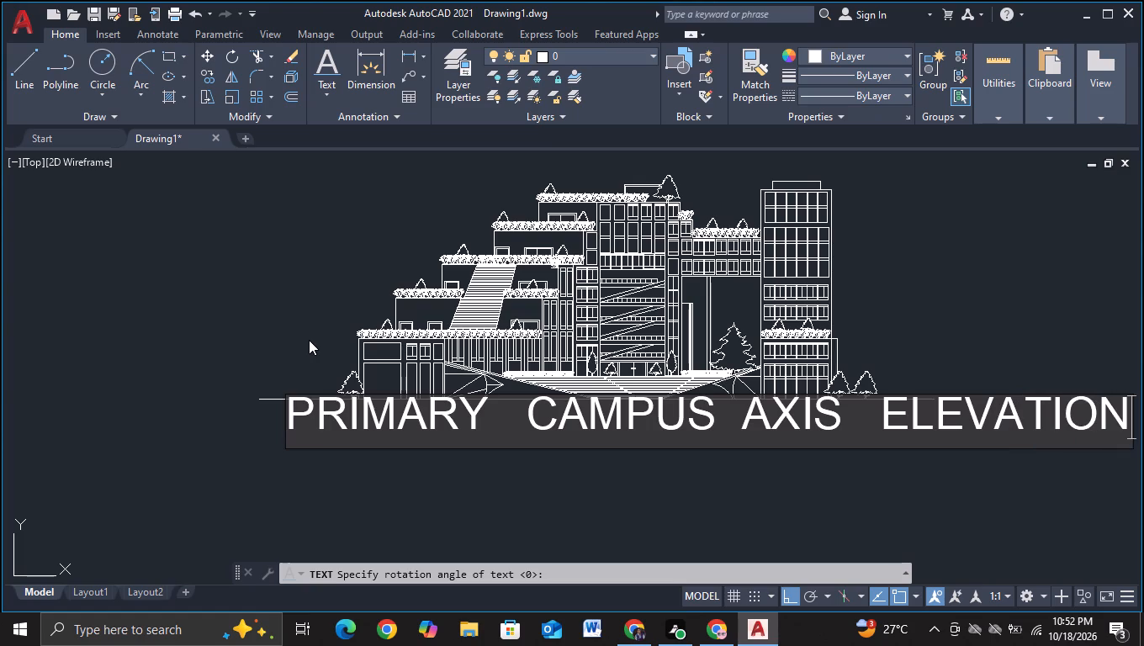
Continue the same title line with "STUDENT UNION AND INNOVATION HUB" and finish the text.
{"action": "key", "text": "space"}
{"action": "key", "text": "space"}
{"action": "key", "text": "space"}
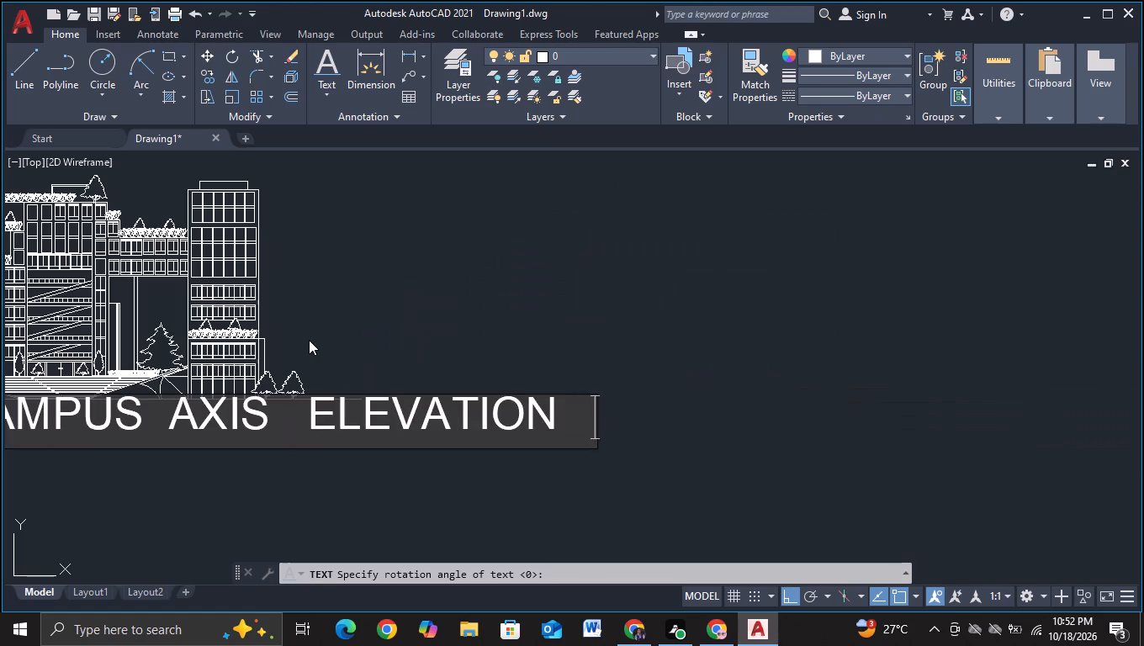
{"action": "type", "text": "STU"}
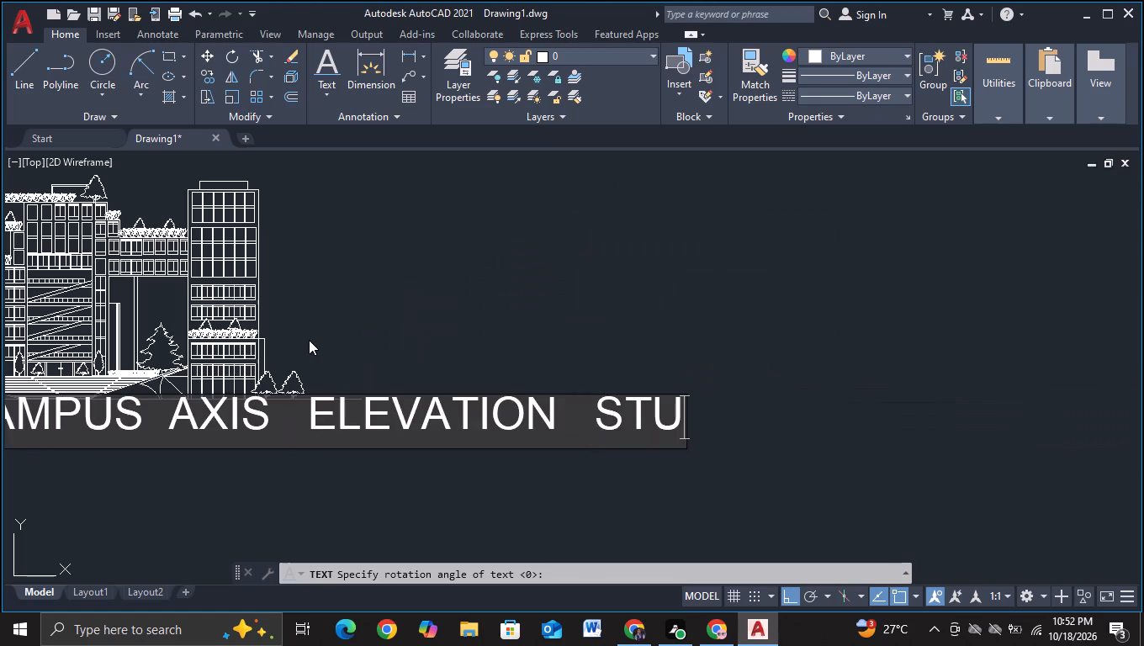
{"action": "type", "text": "DENT"}
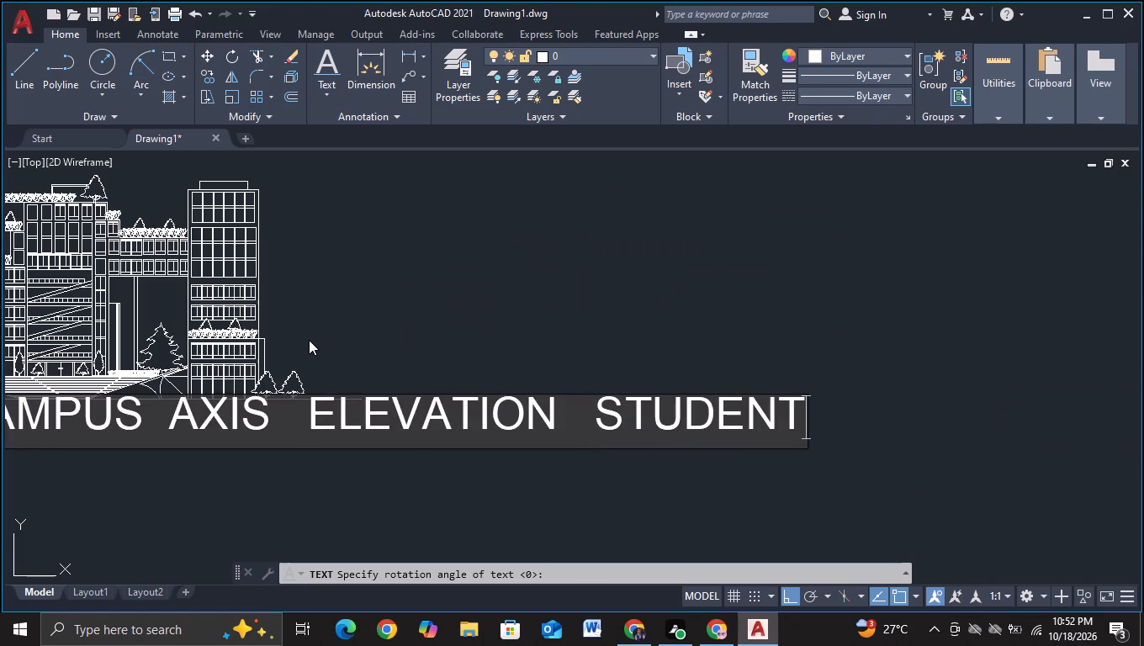
{"action": "key", "text": "space"}
{"action": "key", "text": "space"}
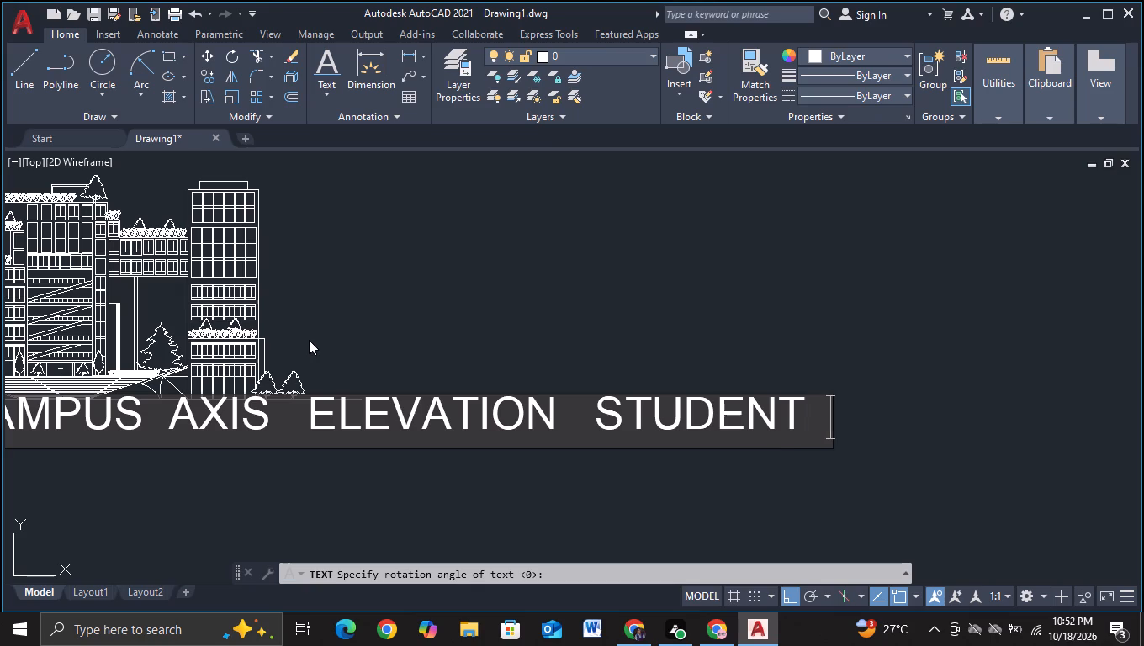
{"action": "key", "text": "space"}
{"action": "key", "text": "BackSpace"}
{"action": "key", "text": "BackSpace"}
{"action": "key", "text": "BackSpace"}
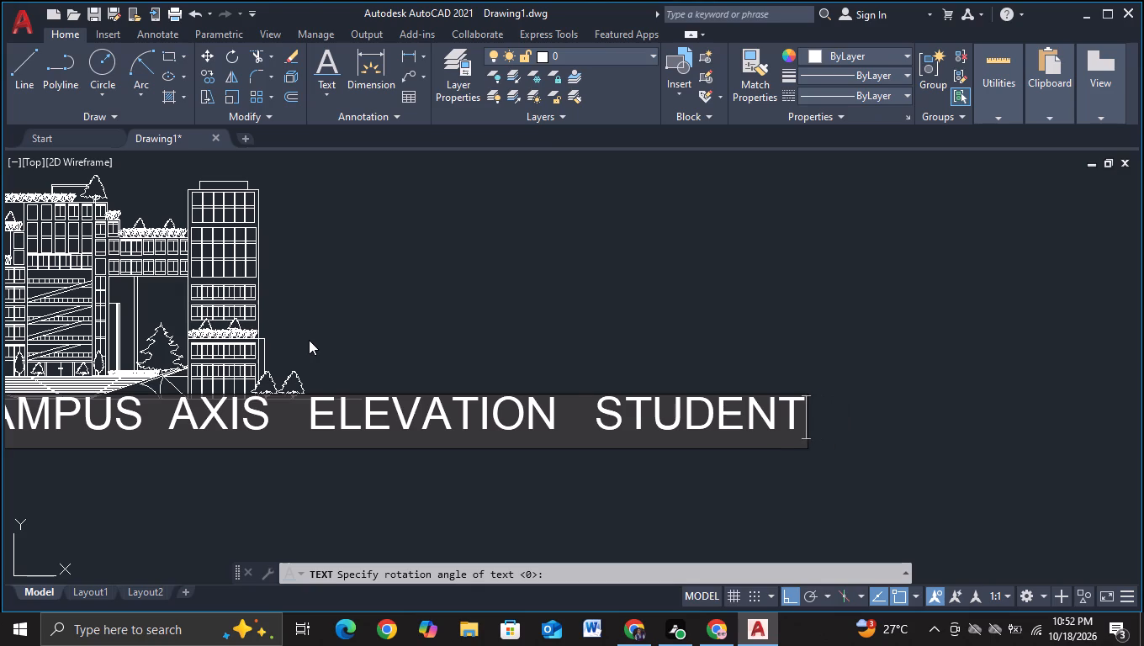
{"action": "key", "text": "space"}
{"action": "key", "text": "space"}
{"action": "type", "text": "UNI"}
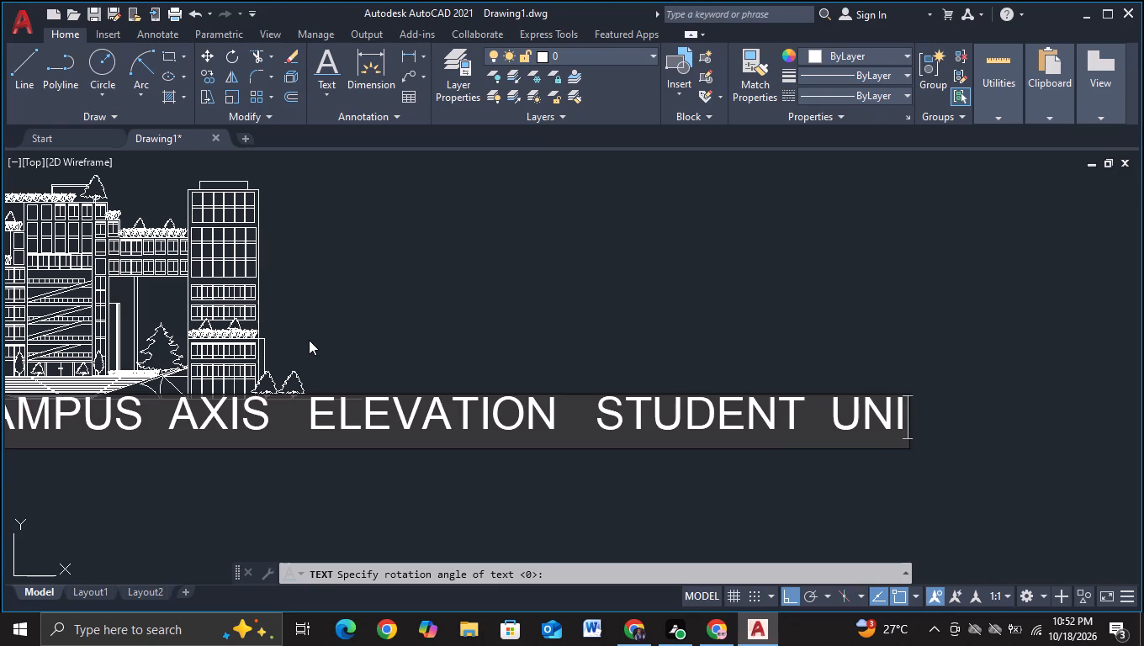
{"action": "type", "text": "ON AND IN"}
{"action": "type", "text": "NO"}
{"action": "type", "text": "VATION HUB"}
{"action": "key", "text": "space"}
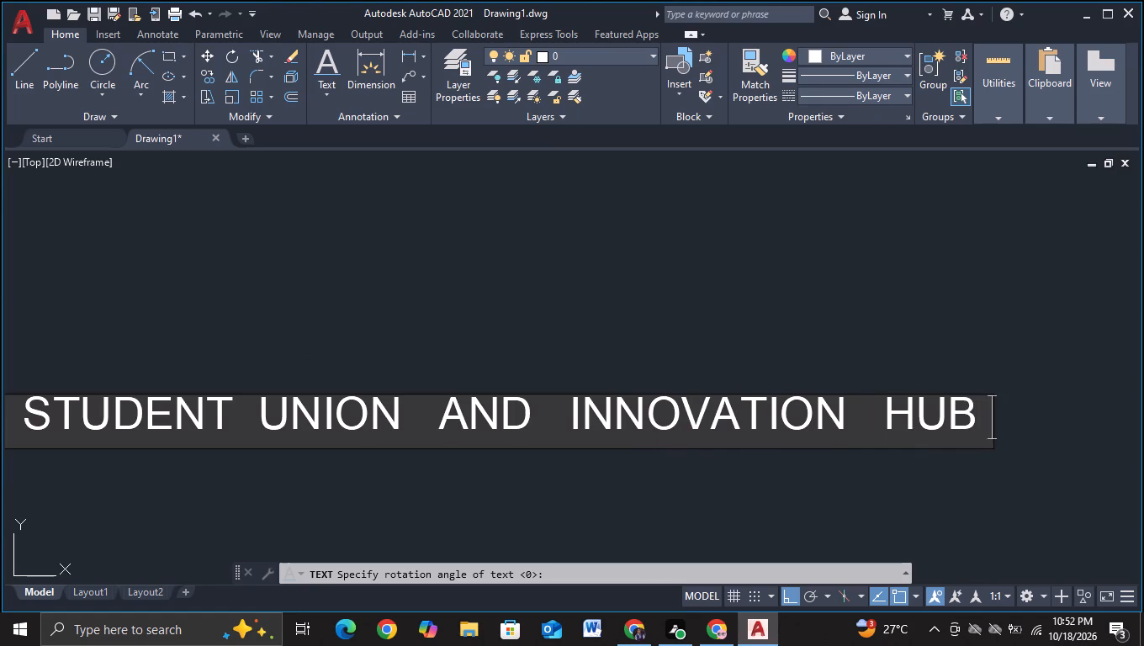
{"action": "left_click", "coordinate": [363, 478]}
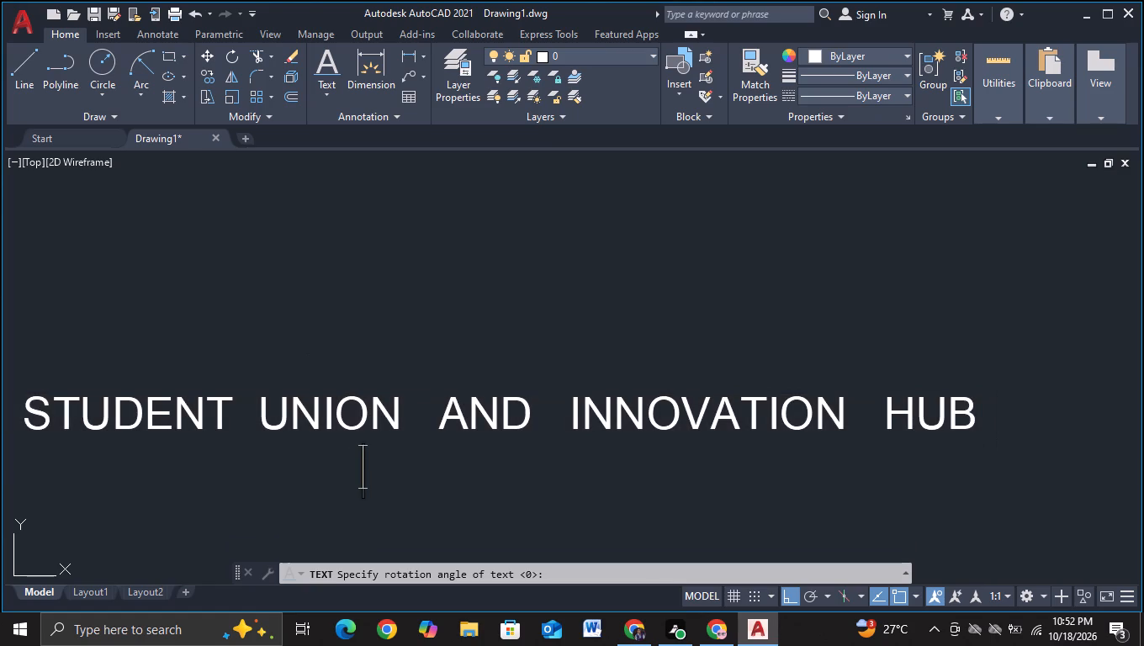
{"action": "key", "text": "Escape"}
Rotate the vertical title text about a point near its middle so that it reads horizontally.
{"action": "scroll", "coordinate": [368, 474], "scroll_direction": "down", "scroll_amount": 2}
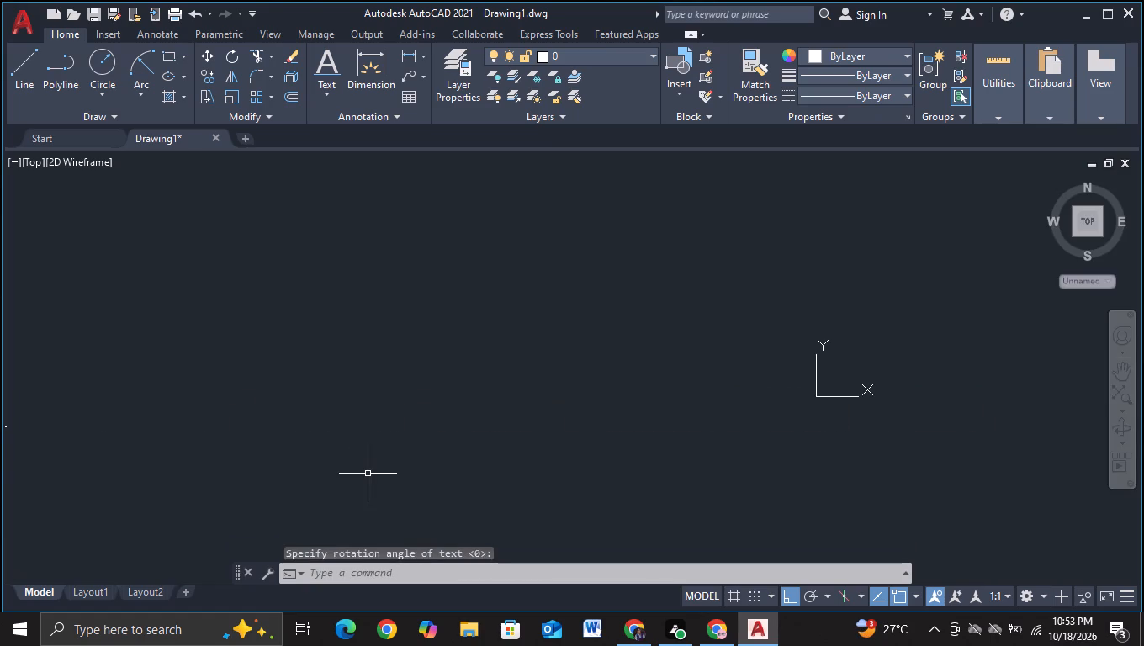
{"action": "scroll", "coordinate": [368, 473], "scroll_direction": "down", "scroll_amount": 3}
{"action": "middle_click_drag", "start_coordinate": [359, 479], "coordinate": [432, 372]}
{"action": "middle_click_drag", "start_coordinate": [379, 434], "coordinate": [413, 368]}
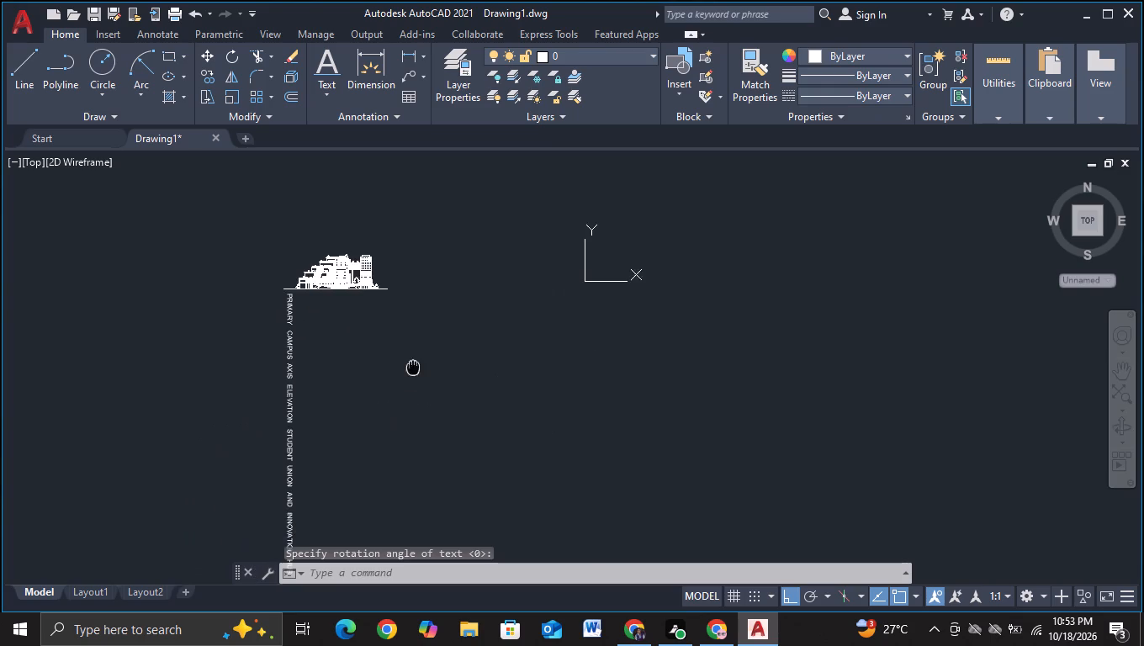
{"action": "key", "text": "Escape"}
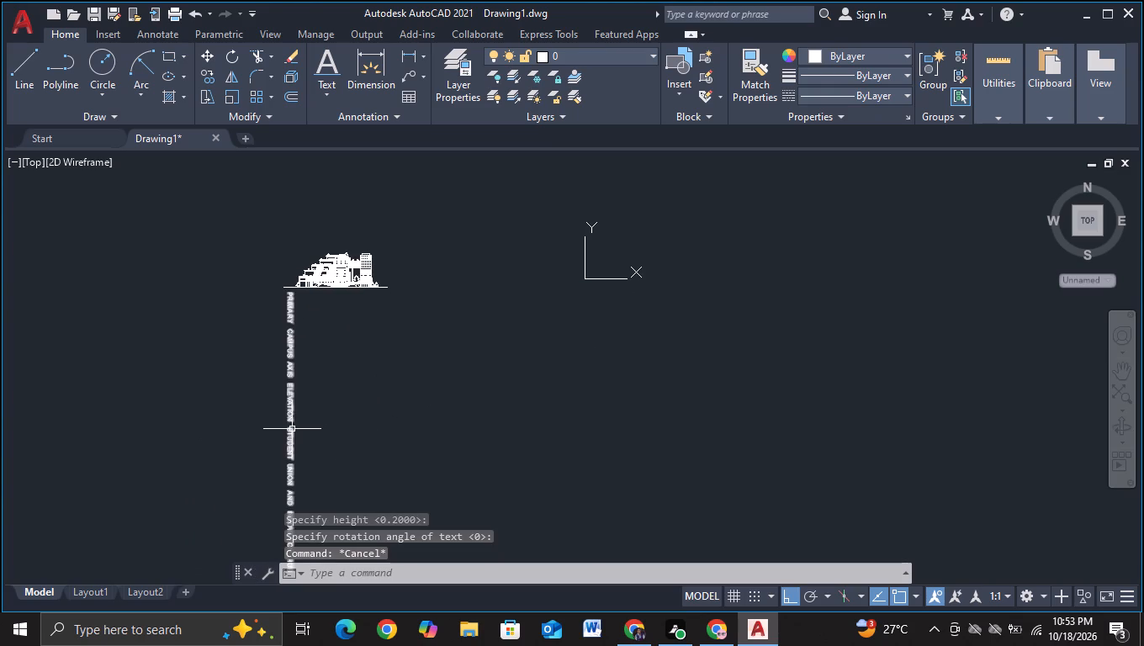
{"action": "left_click", "coordinate": [292, 429]}
{"action": "key", "text": "r"}
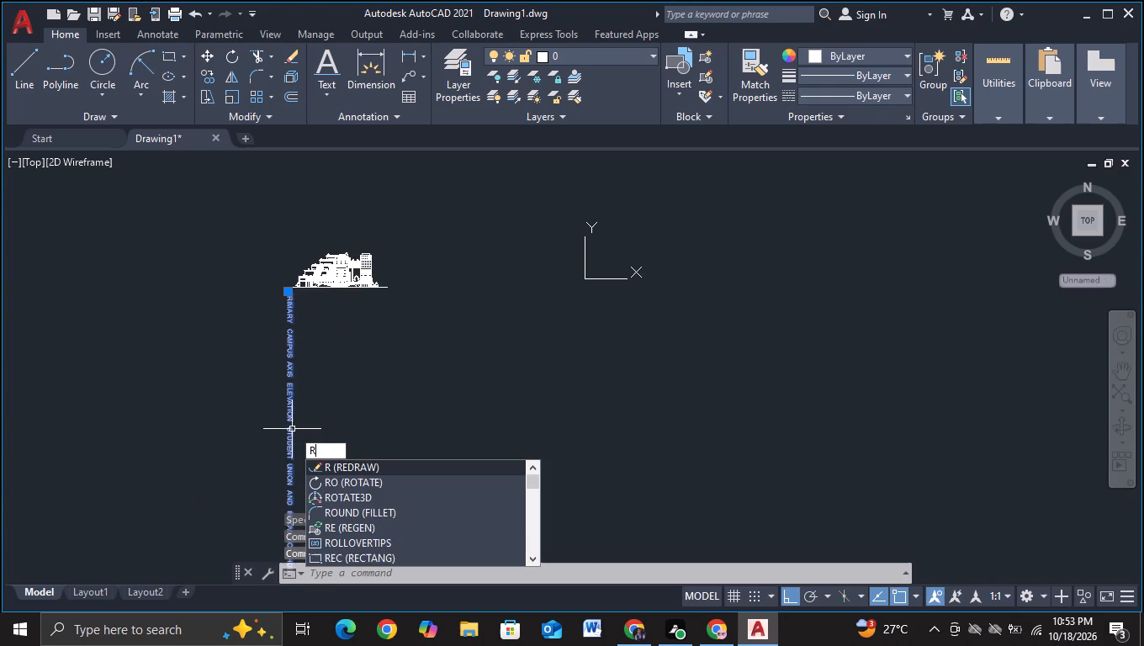
{"action": "left_click", "coordinate": [334, 477]}
{"action": "left_click", "coordinate": [290, 448]}
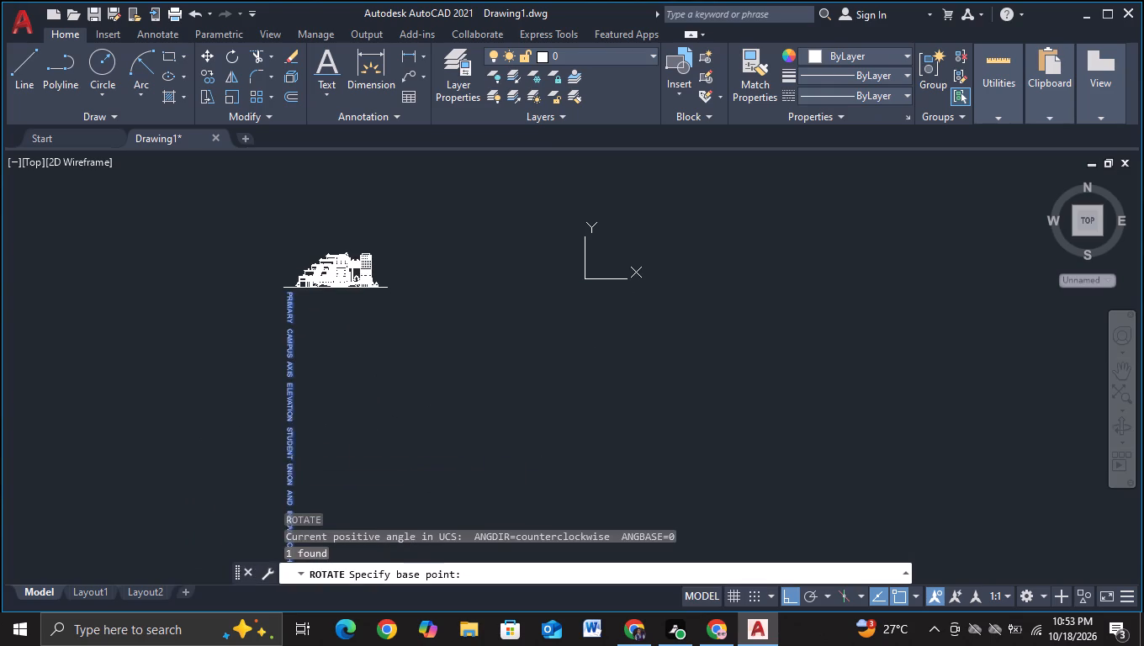
{"action": "left_click", "coordinate": [281, 352]}
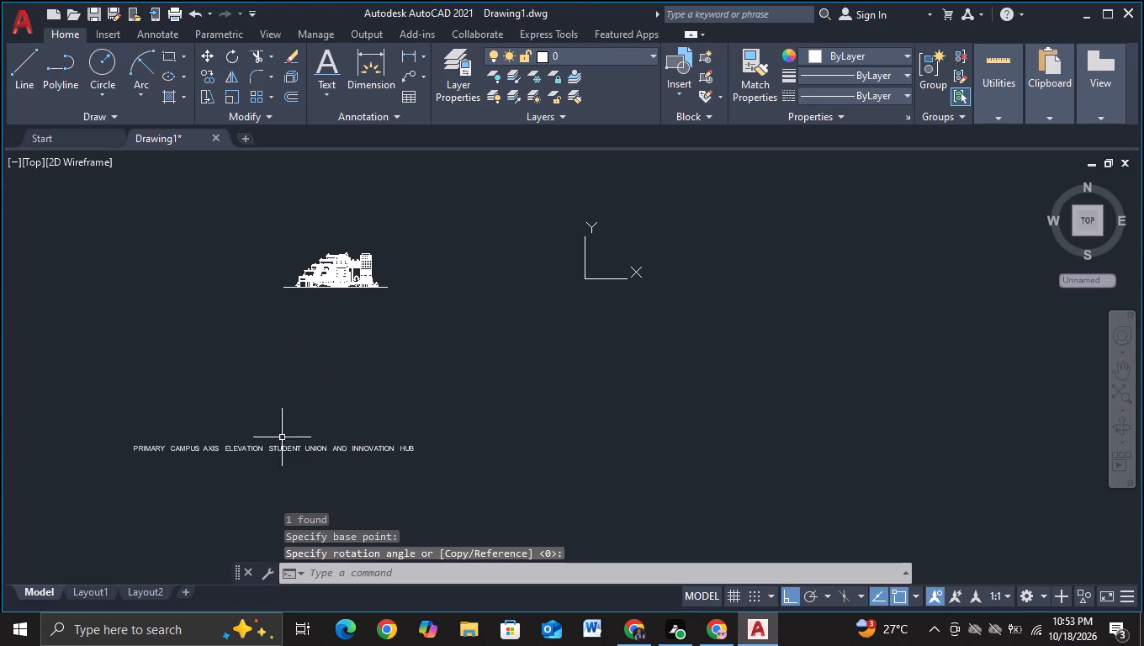
Move the horizontal title text straight up to just beneath the building's ground line.
{"action": "left_click", "coordinate": [286, 451]}
{"action": "key", "text": "m"}
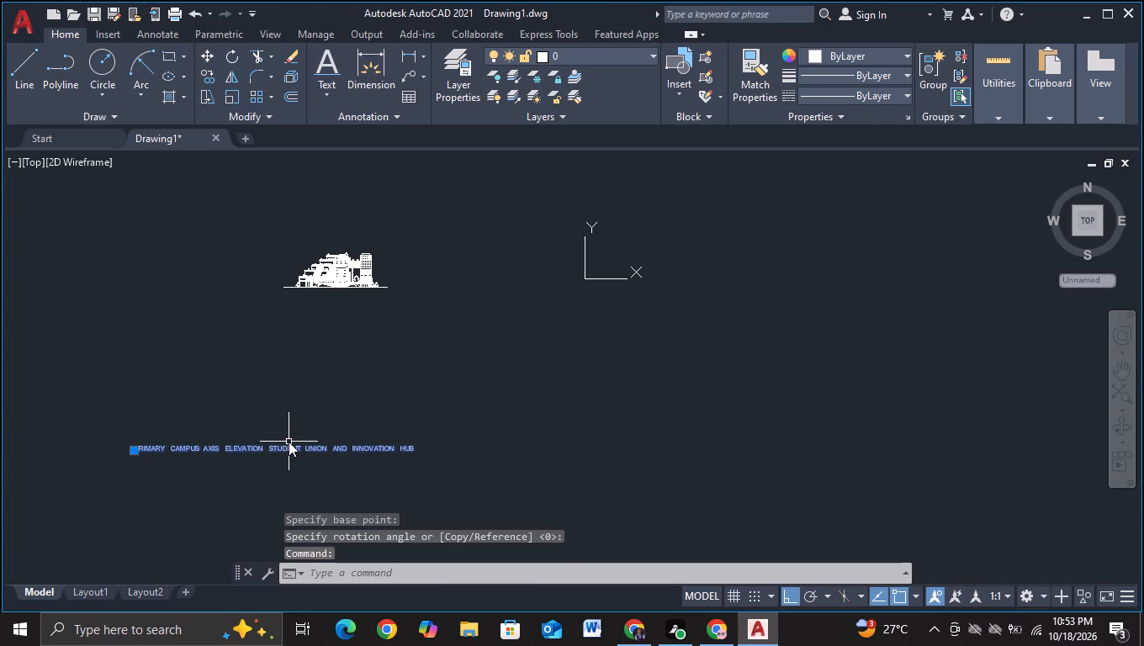
{"action": "left_click", "coordinate": [368, 474]}
{"action": "left_click", "coordinate": [323, 449]}
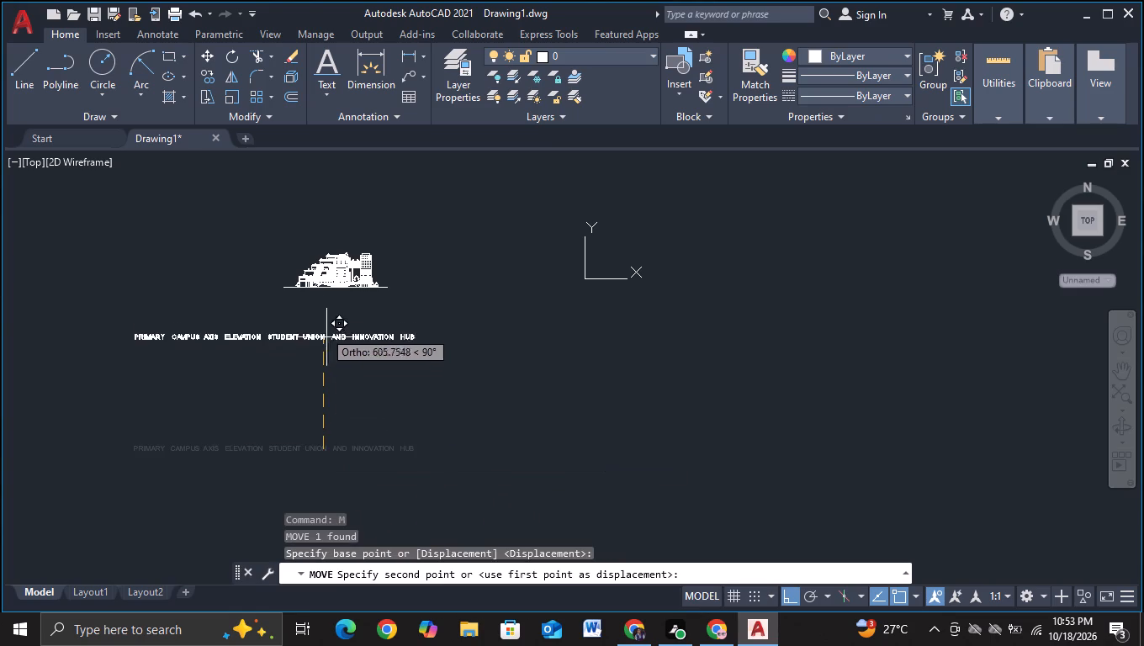
{"action": "left_click", "coordinate": [318, 300]}
{"action": "key", "text": "Escape"}
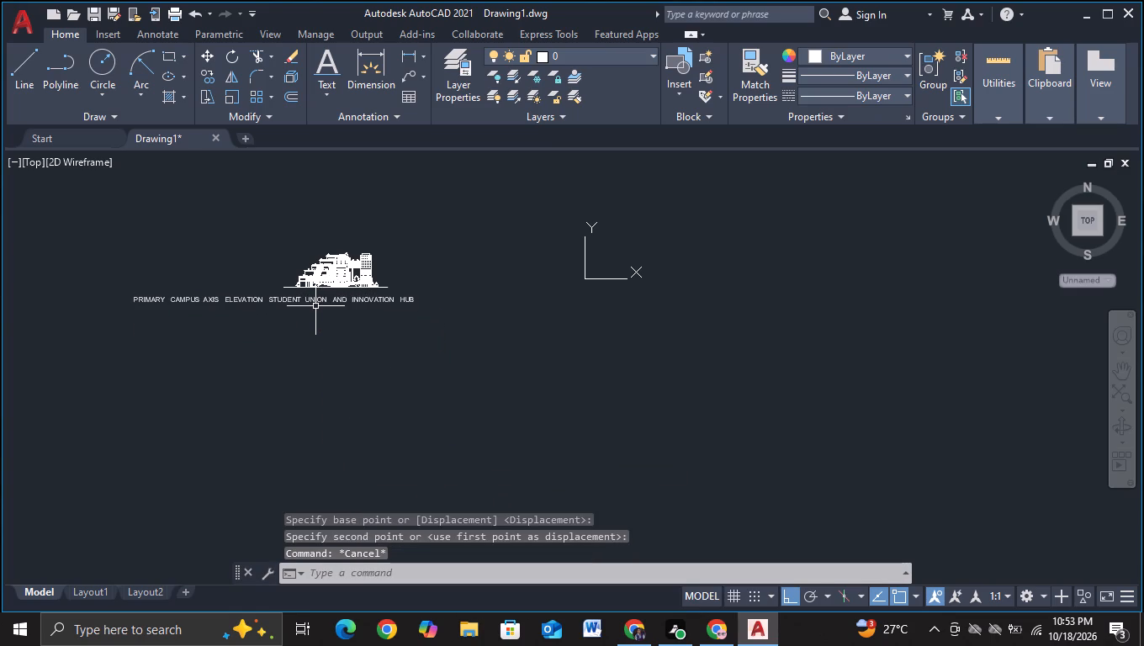
Scale the title text down about a point near its middle until it is only slightly wider than the ground line.
{"action": "left_click", "coordinate": [316, 302]}
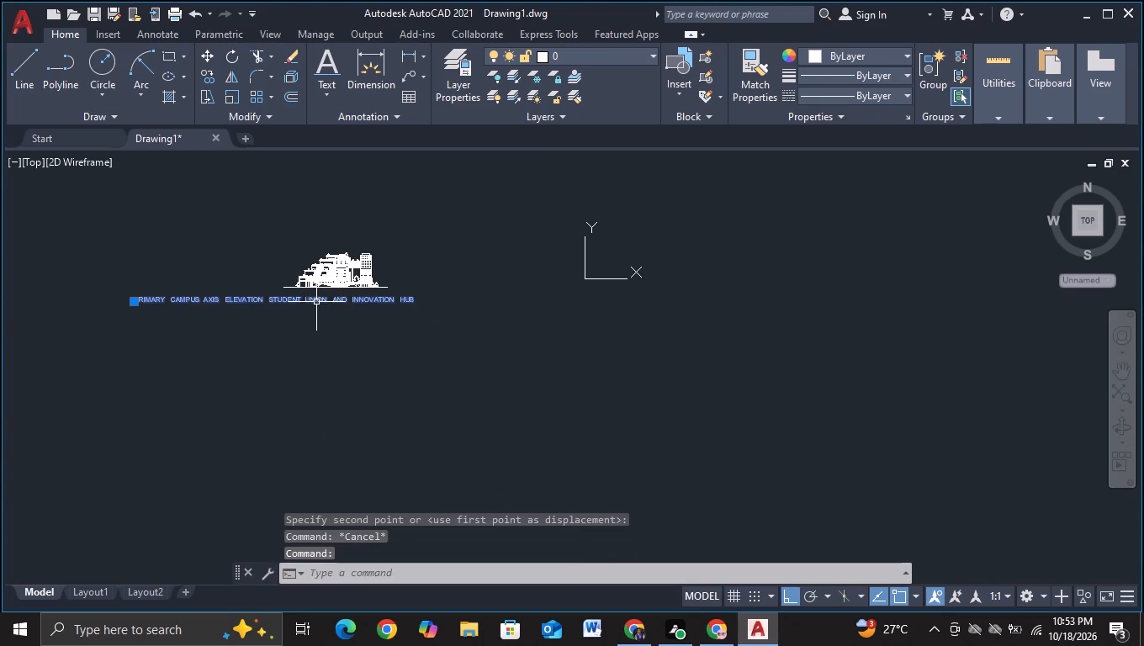
{"action": "key", "text": "s"}
{"action": "left_click", "coordinate": [347, 348]}
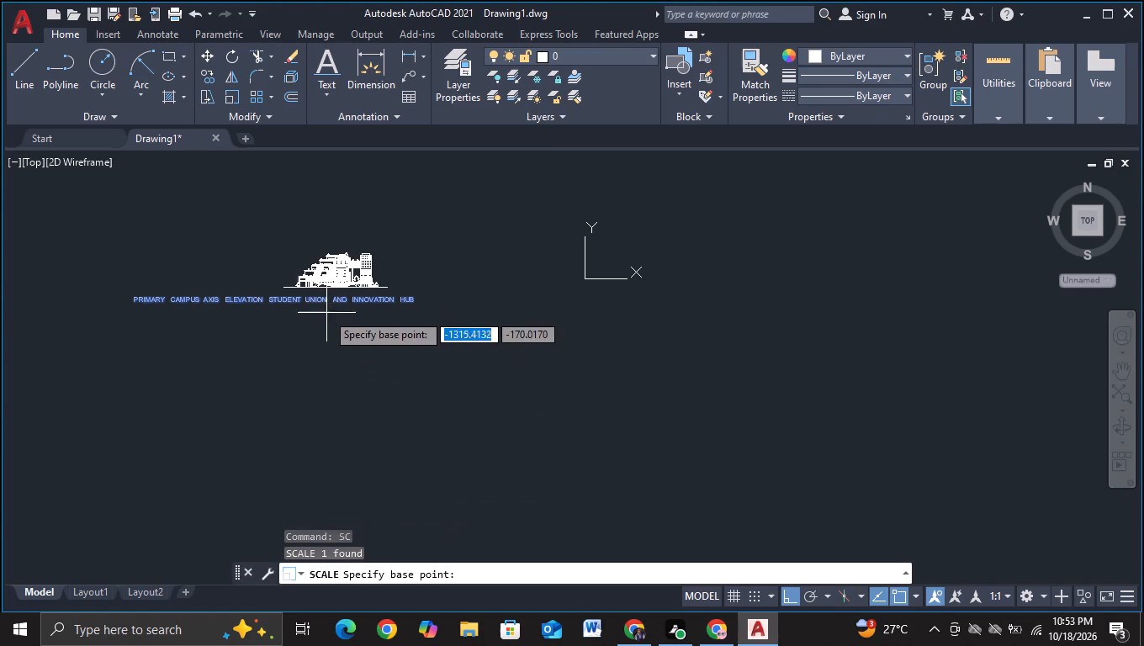
{"action": "left_click", "coordinate": [325, 302]}
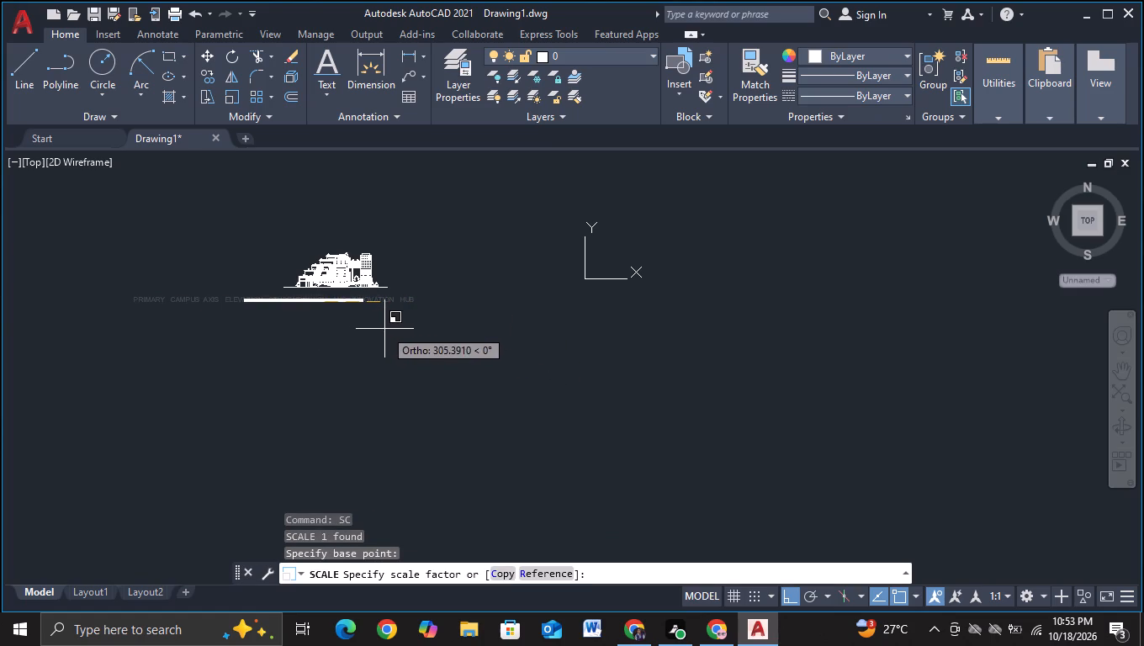
{"action": "left_click", "coordinate": [384, 329]}
Move the title text, with Ortho off, up and across so it sits centred just beneath the building's ground line.
{"action": "scroll", "coordinate": [341, 302], "scroll_direction": "up", "scroll_amount": 1}
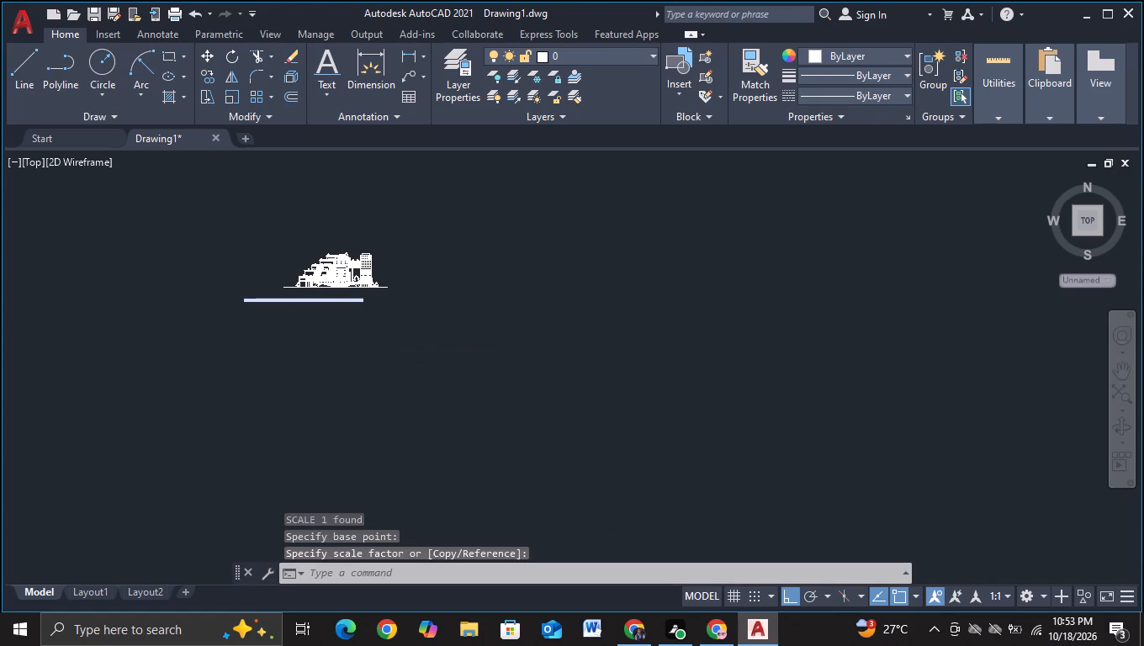
{"action": "scroll", "coordinate": [341, 302], "scroll_direction": "up", "scroll_amount": 1}
{"action": "middle_click_drag", "start_coordinate": [346, 311], "coordinate": [466, 366]}
{"action": "left_click", "coordinate": [428, 352]}
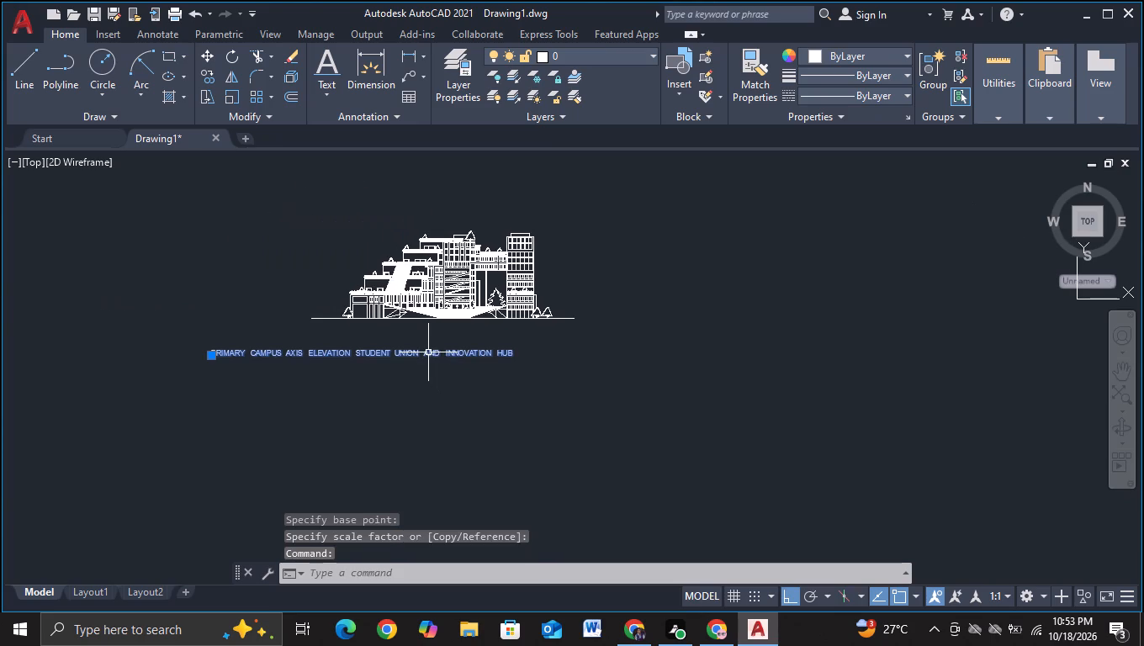
{"action": "key", "text": "m"}
{"action": "left_click", "coordinate": [492, 389]}
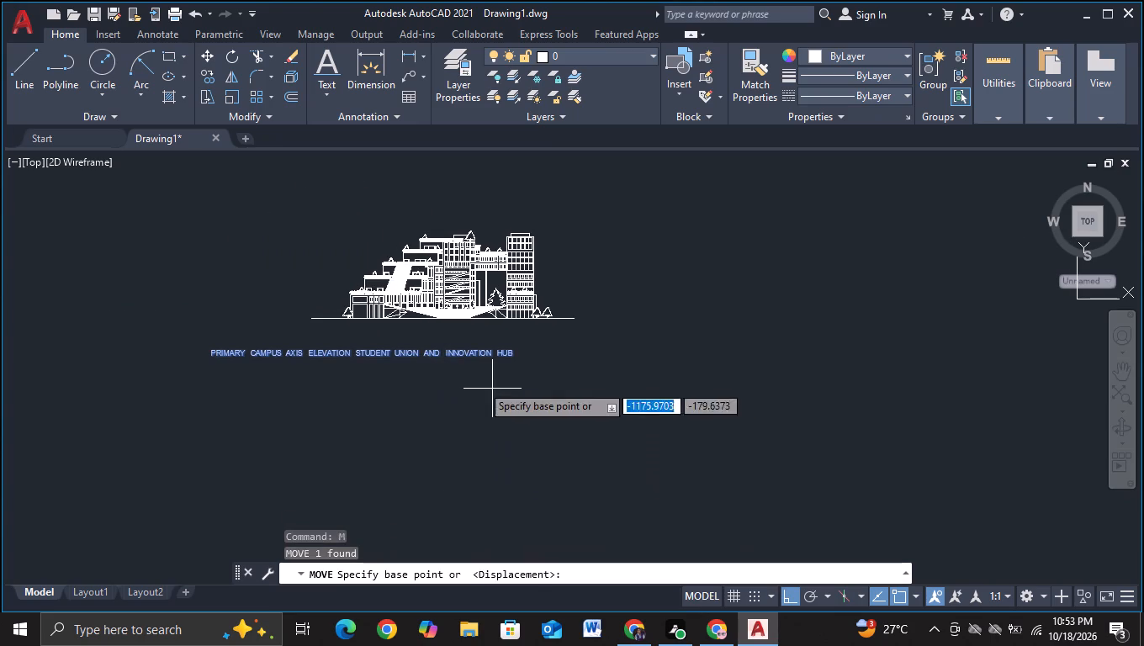
{"action": "left_click", "coordinate": [453, 357]}
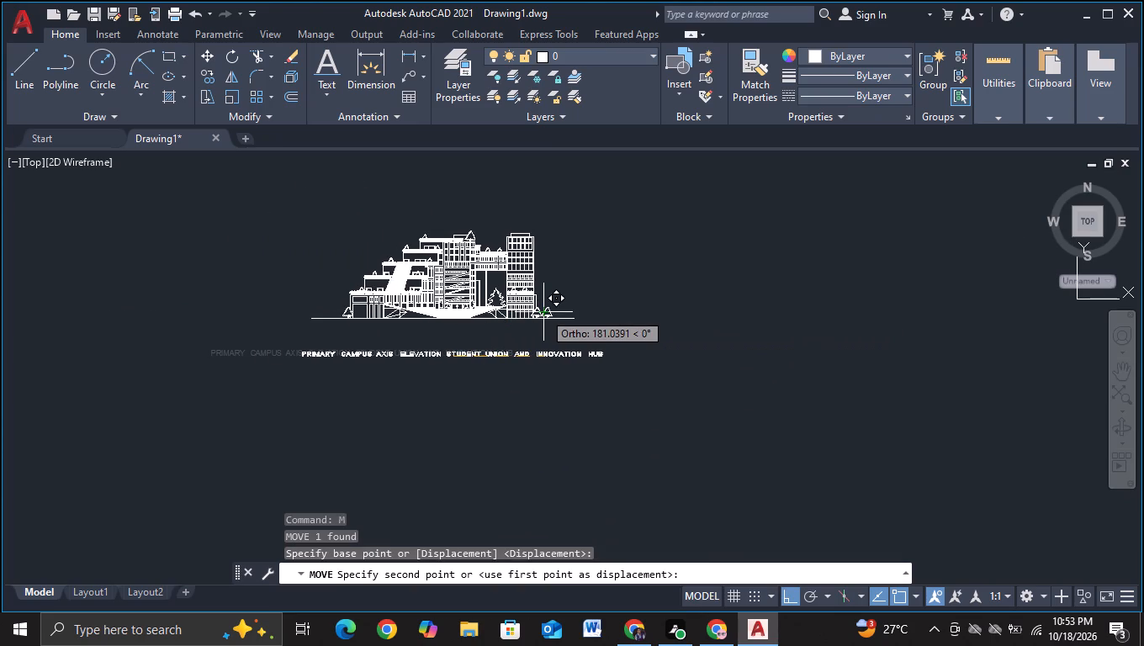
{"action": "key", "text": "F8"}
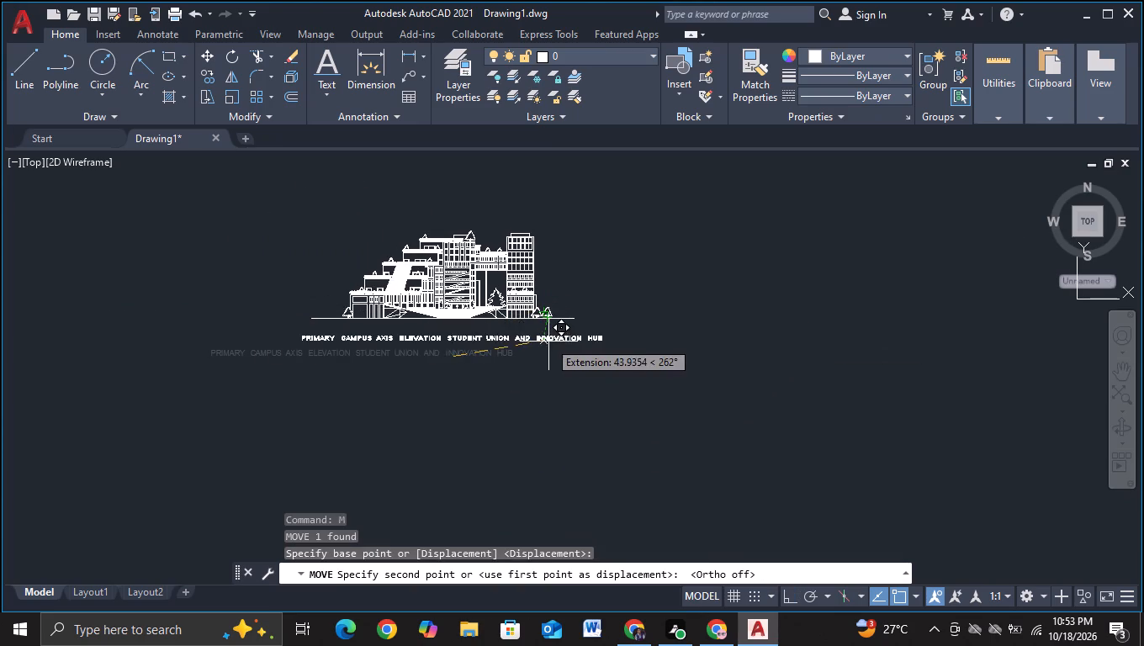
{"action": "scroll", "coordinate": [548, 342], "scroll_direction": "up", "scroll_amount": 1}
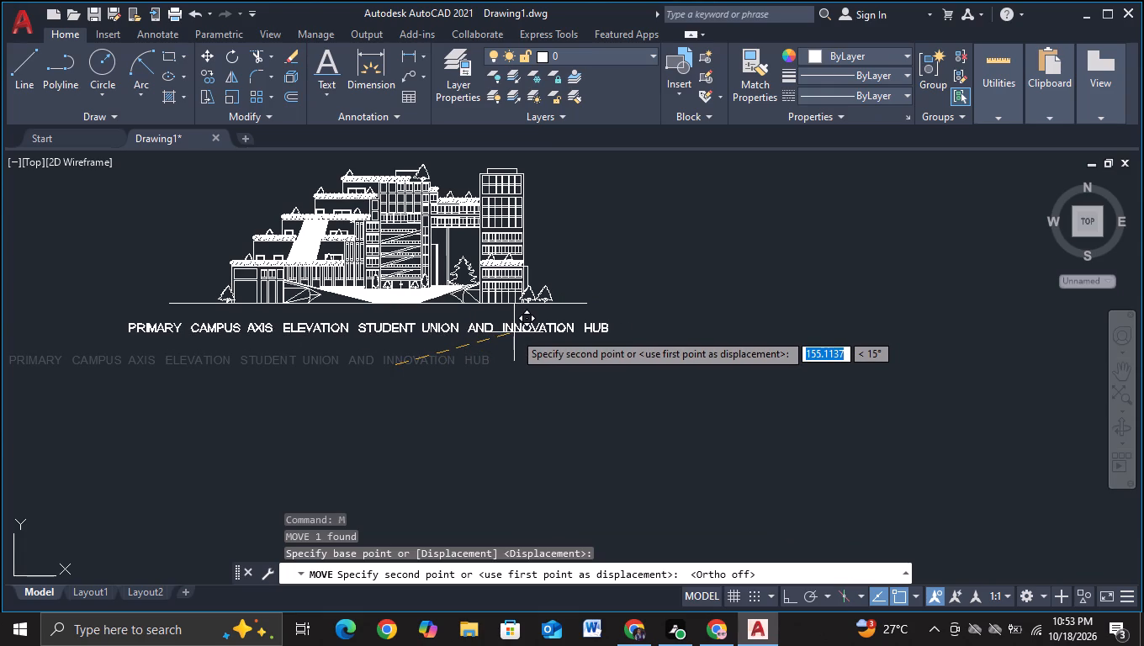
{"action": "left_click", "coordinate": [526, 326]}
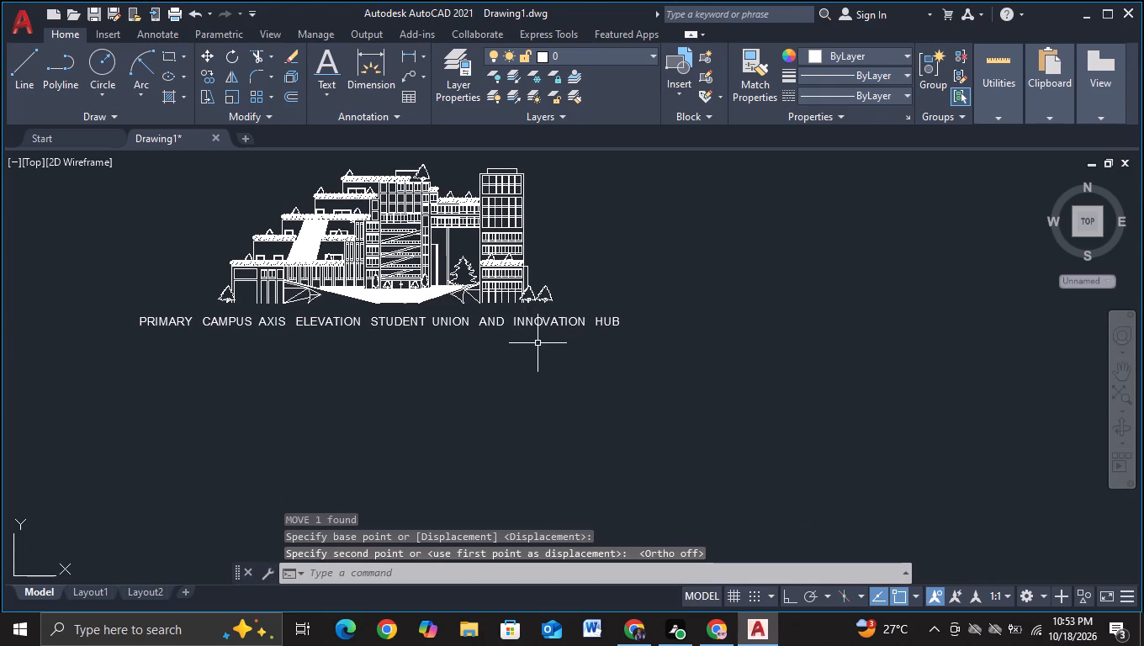
Examine the title's size and placement beneath the building elevation.
{"action": "scroll", "coordinate": [537, 344], "scroll_direction": "up", "scroll_amount": 1}
{"action": "scroll", "coordinate": [416, 348], "scroll_direction": "down", "scroll_amount": 1}
{"action": "middle_click_drag", "start_coordinate": [439, 369], "coordinate": [609, 373]}
{"action": "scroll", "coordinate": [562, 374], "scroll_direction": "up", "scroll_amount": 1}
{"action": "middle_click", "coordinate": [608, 373]}
{"action": "middle_click_drag", "start_coordinate": [486, 375], "coordinate": [553, 370]}
{"action": "scroll", "coordinate": [553, 370], "scroll_direction": "down", "scroll_amount": 1}
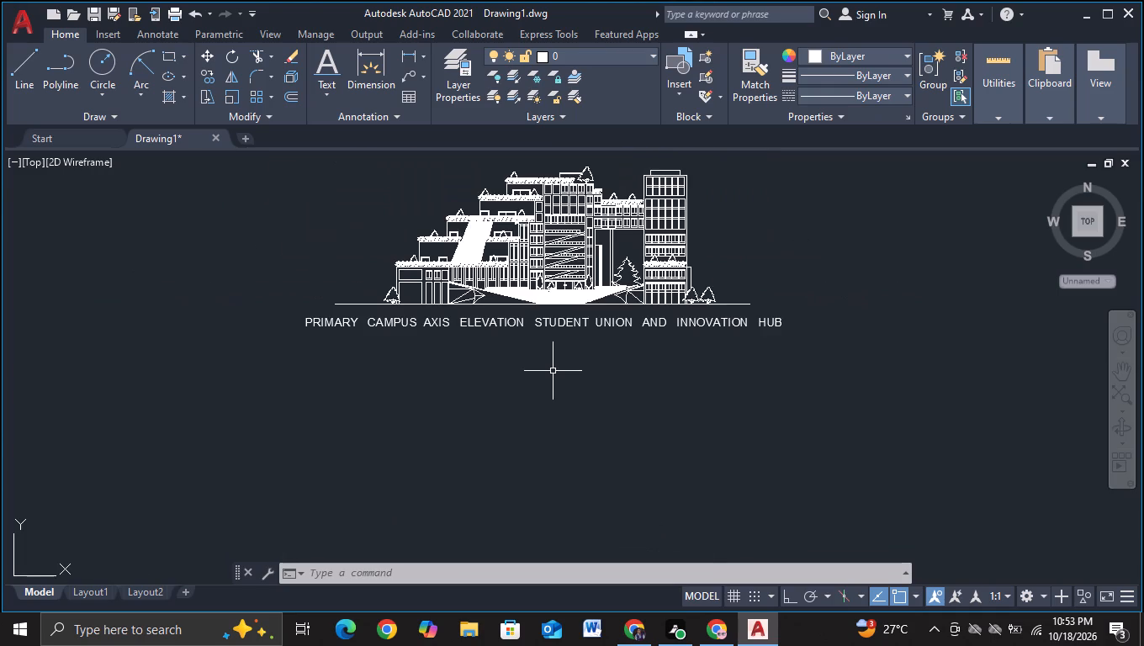
{"action": "middle_click_drag", "start_coordinate": [553, 372], "coordinate": [506, 379]}
{"action": "middle_click_drag", "start_coordinate": [511, 380], "coordinate": [490, 379]}
{"action": "scroll", "coordinate": [509, 373], "scroll_direction": "down", "scroll_amount": 1}
{"action": "middle_click_drag", "start_coordinate": [516, 393], "coordinate": [581, 400]}
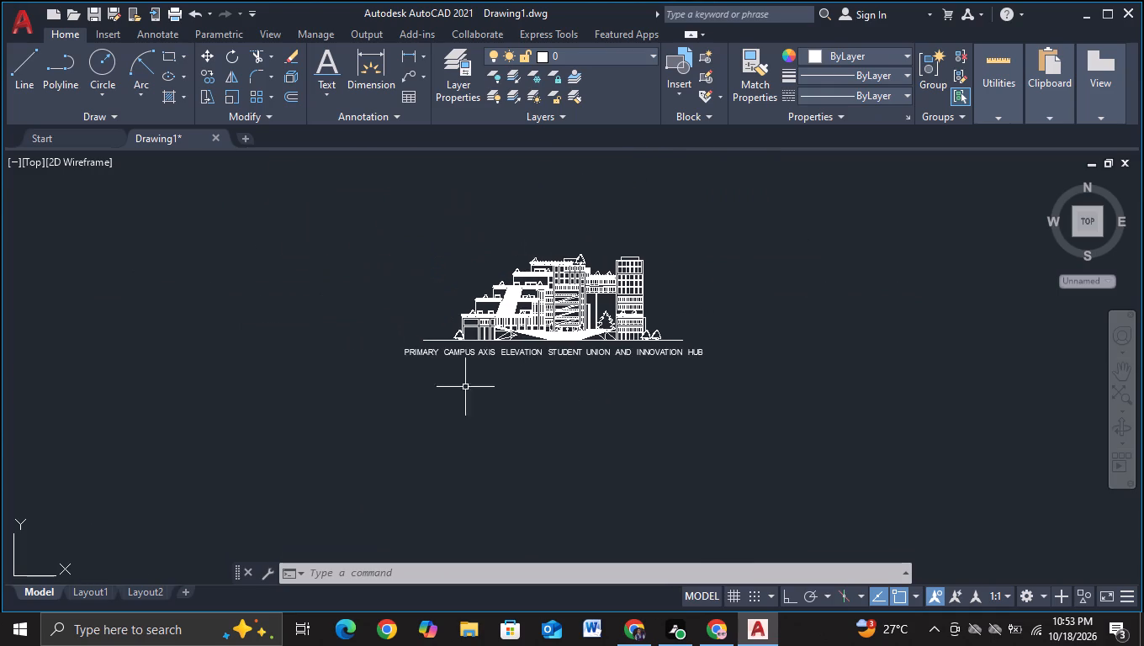
Draw a short horizontal line extending the ground line outward from its end beside the tall tower.
{"action": "left_click", "coordinate": [24, 91]}
{"action": "scroll", "coordinate": [262, 275], "scroll_direction": "up", "scroll_amount": 1}
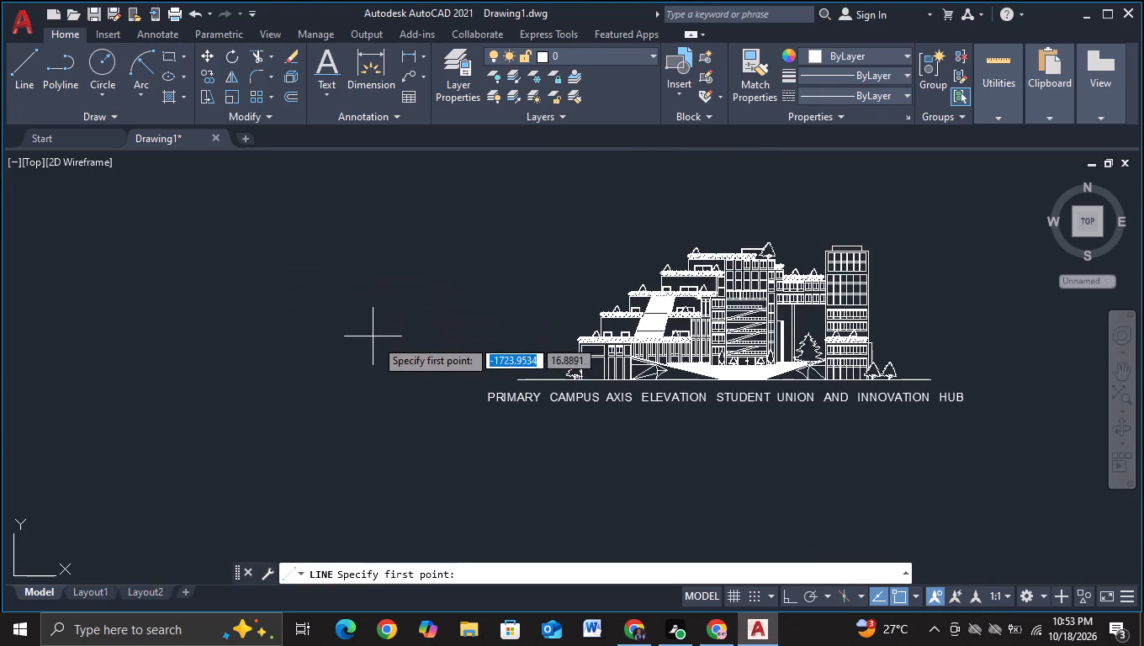
{"action": "scroll", "coordinate": [379, 339], "scroll_direction": "up", "scroll_amount": 1}
{"action": "middle_click_drag", "start_coordinate": [405, 360], "coordinate": [177, 315]}
{"action": "middle_click_drag", "start_coordinate": [810, 452], "coordinate": [371, 468]}
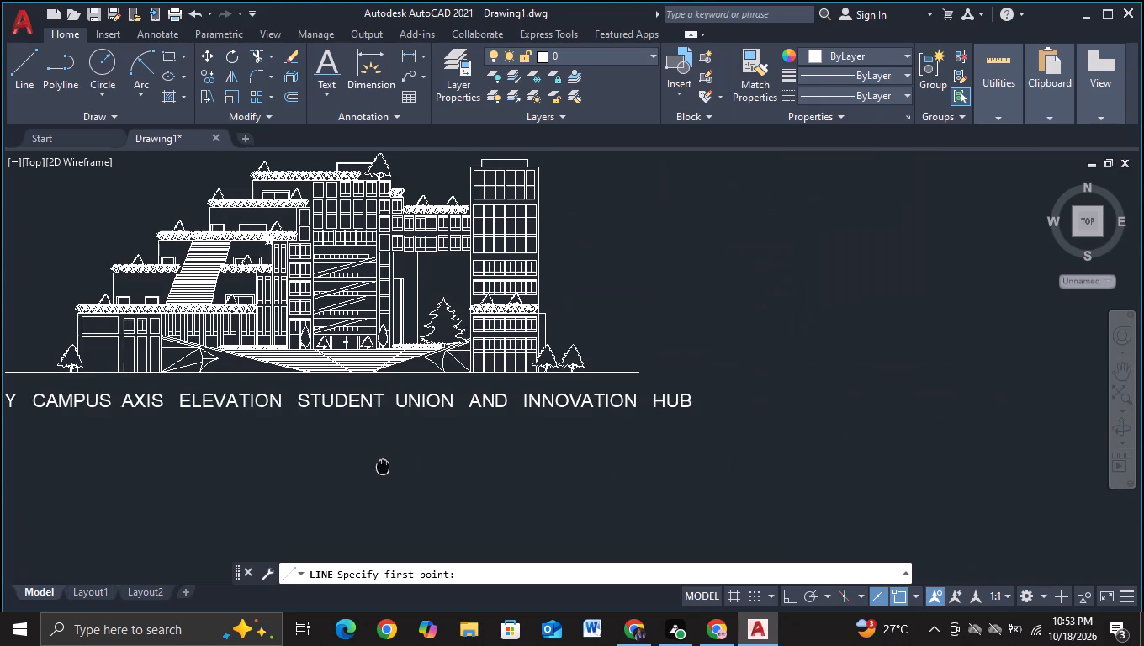
{"action": "left_click", "coordinate": [587, 378]}
{"action": "left_click", "coordinate": [617, 377]}
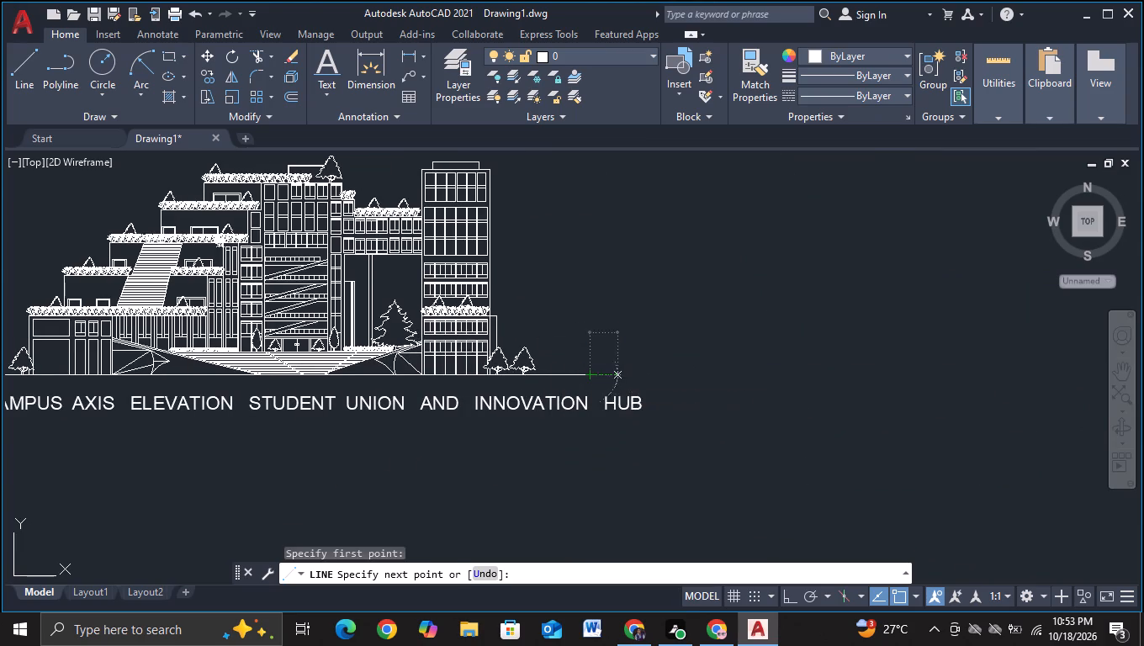
{"action": "key", "text": "Escape"}
{"action": "scroll", "coordinate": [616, 379], "scroll_direction": "down", "scroll_amount": 2}
{"action": "middle_click_drag", "start_coordinate": [595, 448], "coordinate": [642, 433]}
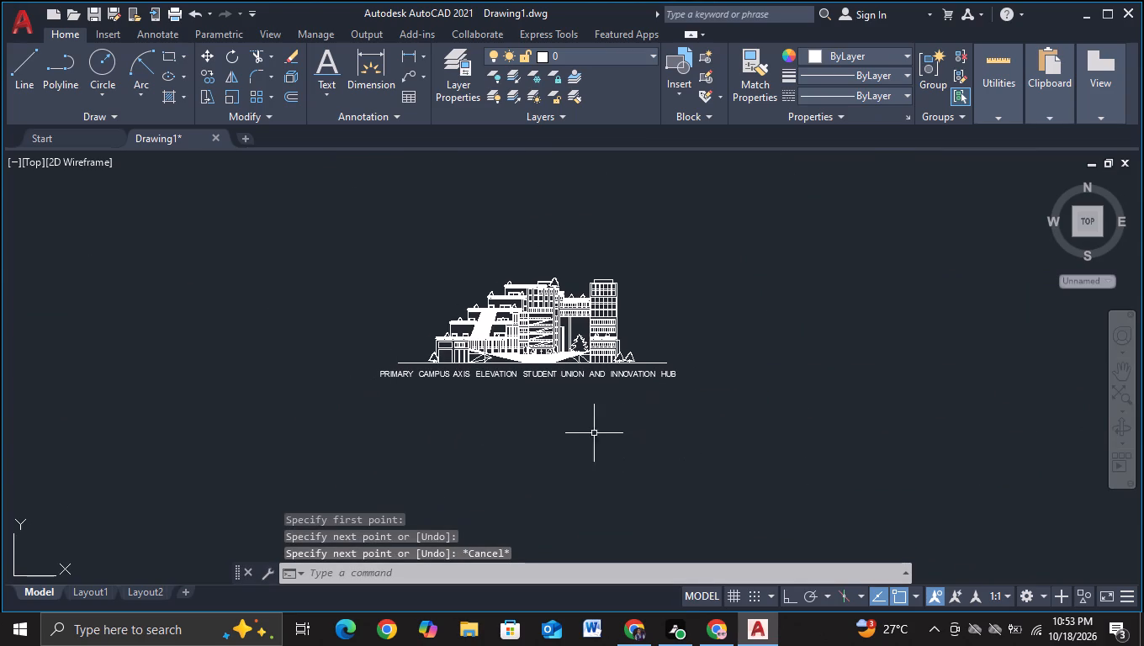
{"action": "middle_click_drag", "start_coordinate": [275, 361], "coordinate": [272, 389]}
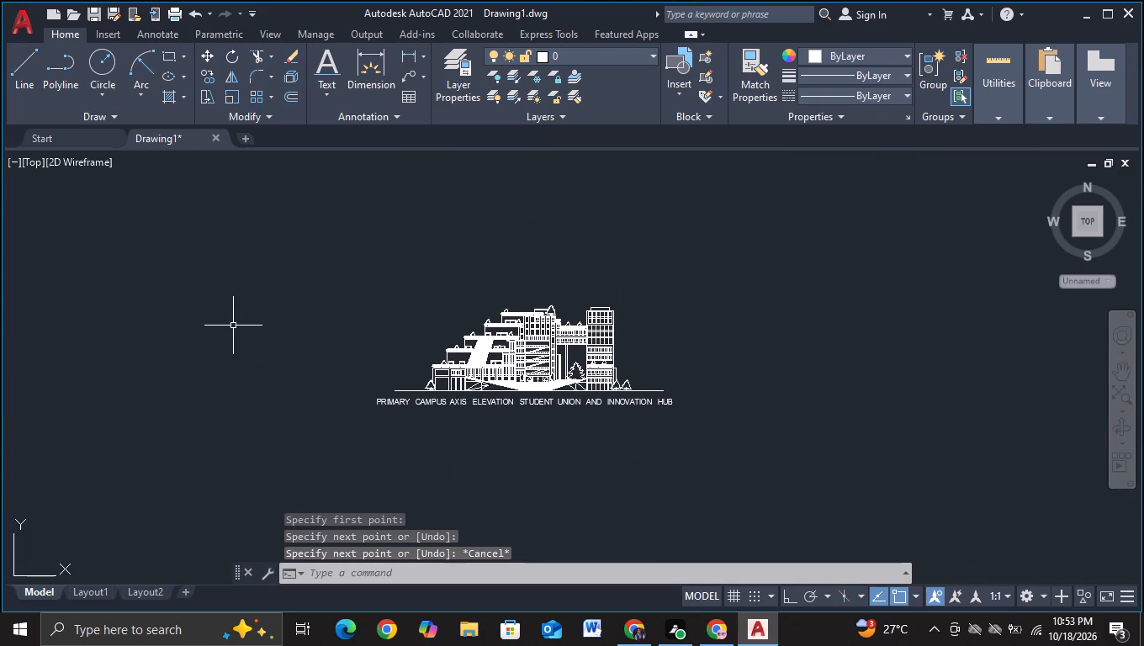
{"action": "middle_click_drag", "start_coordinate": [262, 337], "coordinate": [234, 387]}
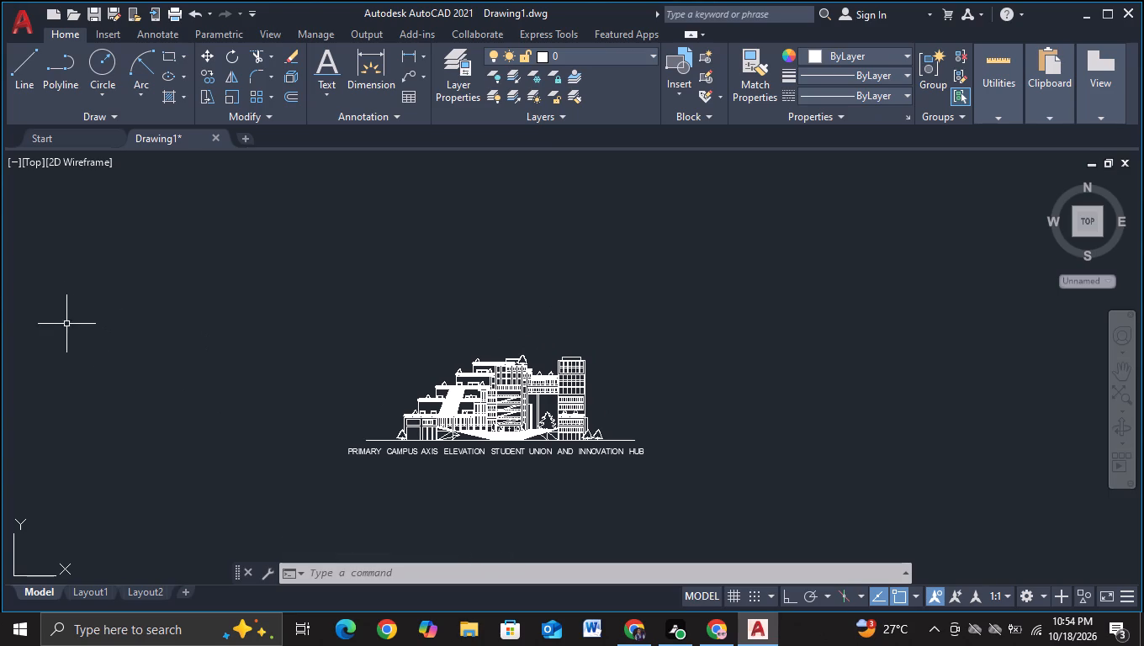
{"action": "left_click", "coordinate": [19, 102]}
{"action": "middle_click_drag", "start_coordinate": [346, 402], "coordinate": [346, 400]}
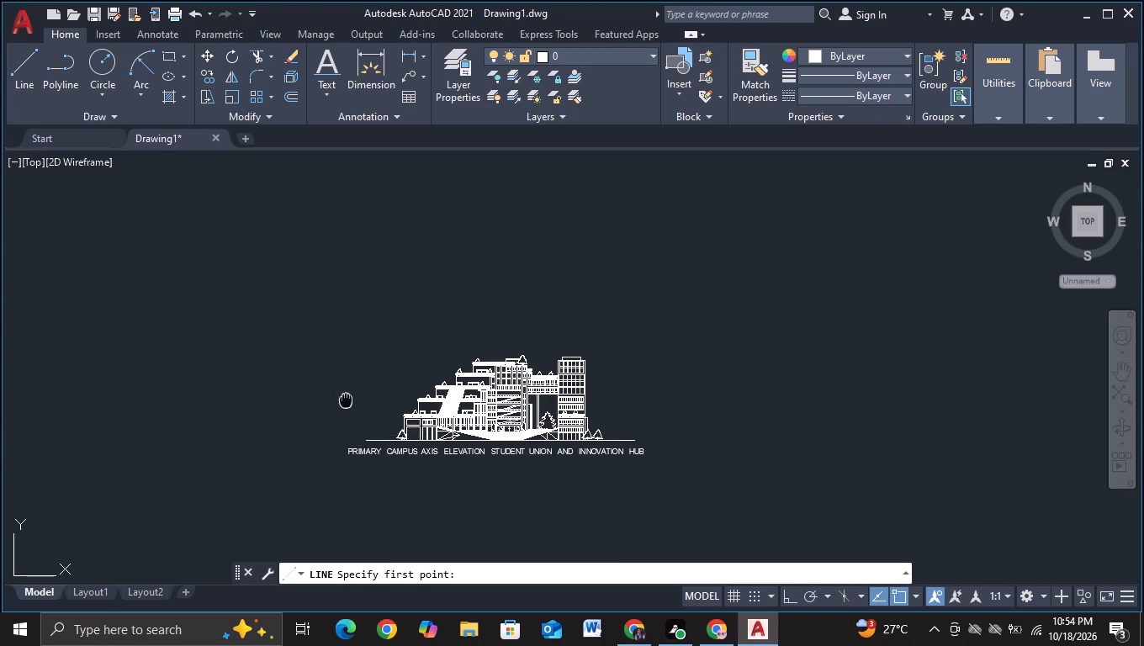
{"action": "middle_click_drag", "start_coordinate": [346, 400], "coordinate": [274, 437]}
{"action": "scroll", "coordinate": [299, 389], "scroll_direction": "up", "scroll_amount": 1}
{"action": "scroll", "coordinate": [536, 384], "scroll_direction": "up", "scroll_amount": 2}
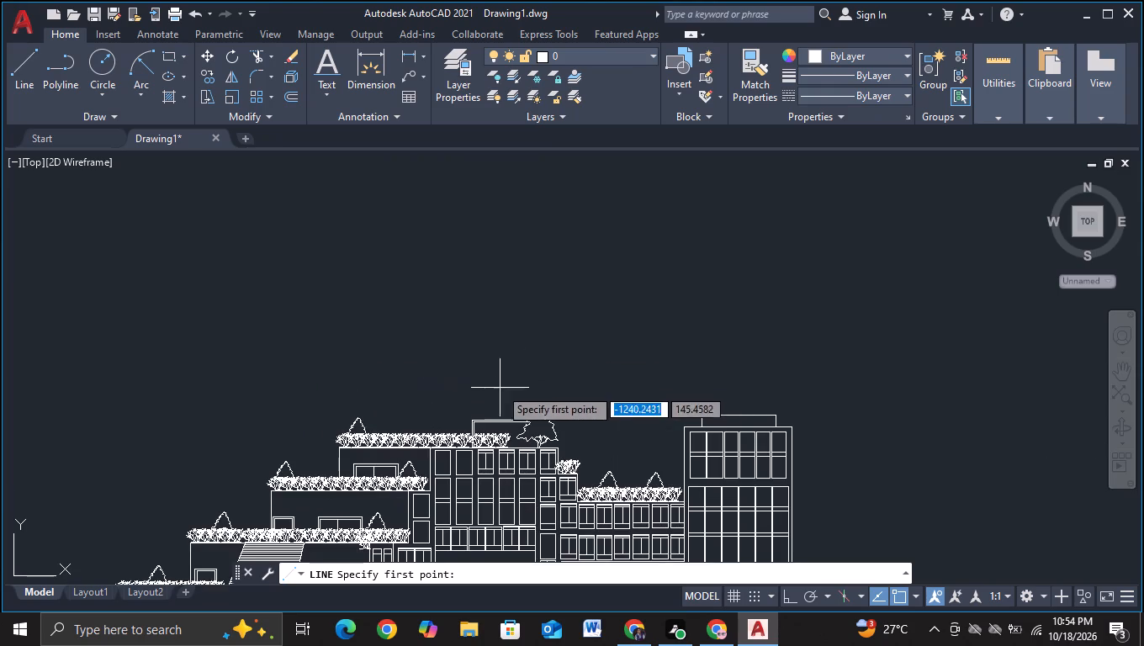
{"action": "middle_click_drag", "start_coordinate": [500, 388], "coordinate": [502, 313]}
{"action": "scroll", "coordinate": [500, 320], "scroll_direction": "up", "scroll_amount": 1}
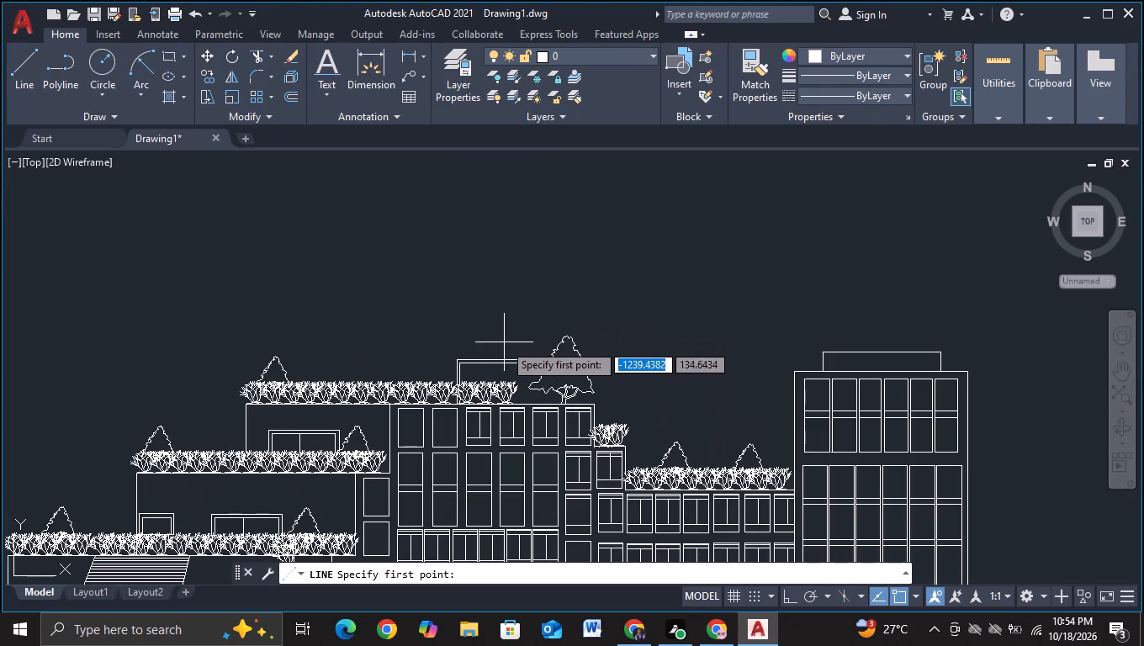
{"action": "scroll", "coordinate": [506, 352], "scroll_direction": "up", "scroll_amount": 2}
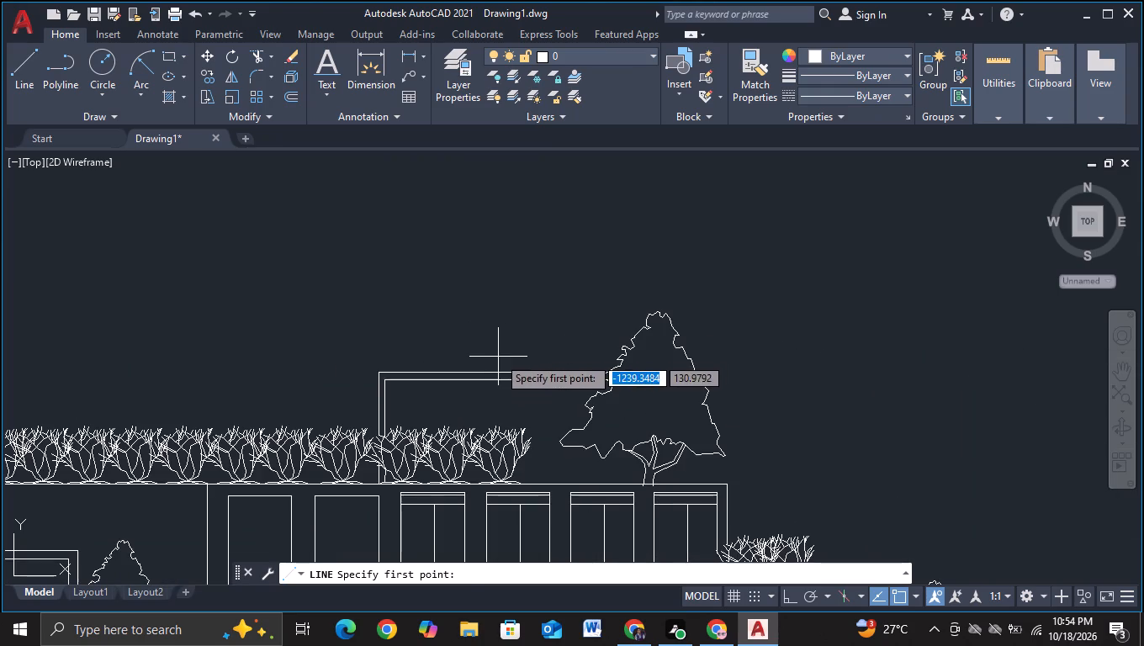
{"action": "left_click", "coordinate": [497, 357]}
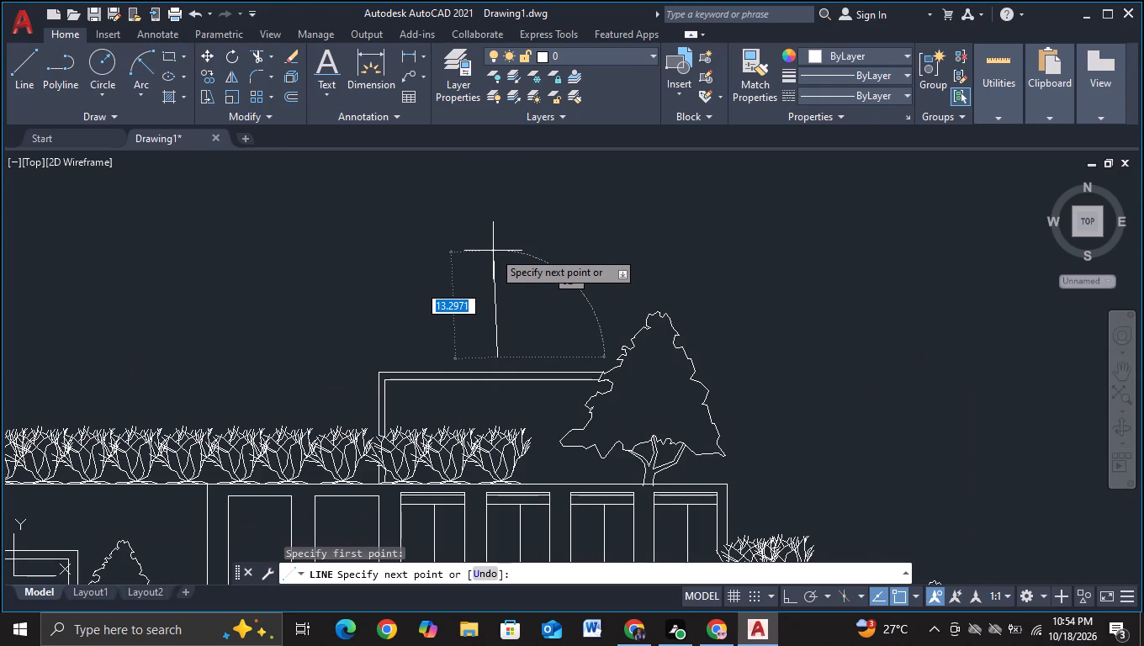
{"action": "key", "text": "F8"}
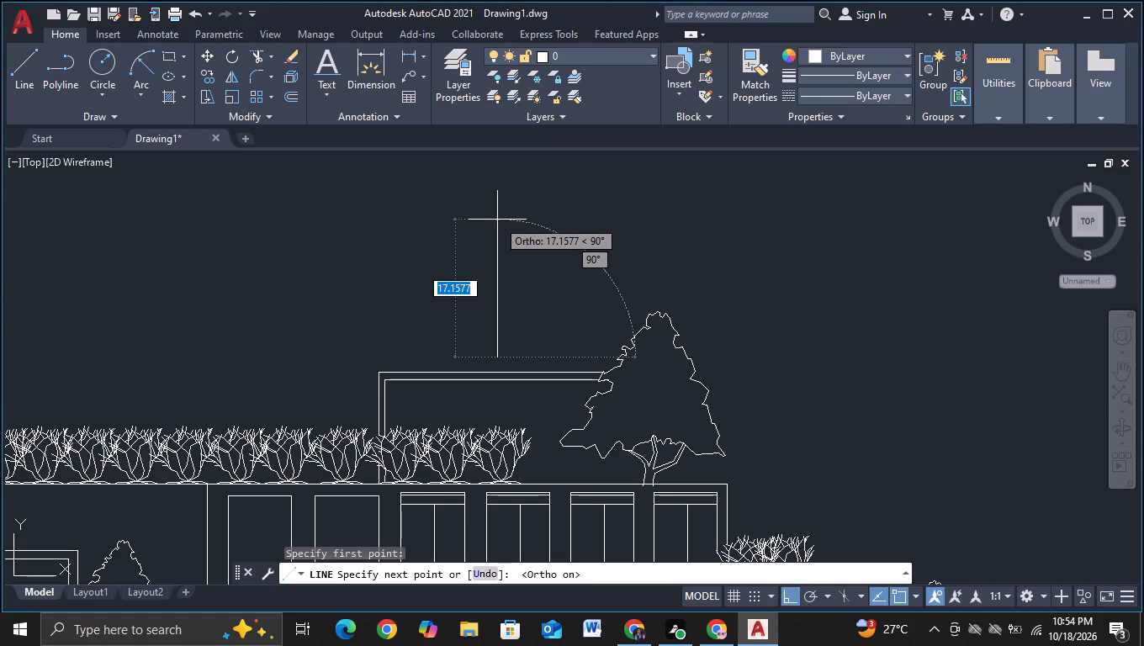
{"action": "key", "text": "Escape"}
Draw a leader above the top roof terrace with Ortho off: a slanted line about 30.5 units at 59°, plus a short horizontal landing.
{"action": "left_click", "coordinate": [3, 71]}
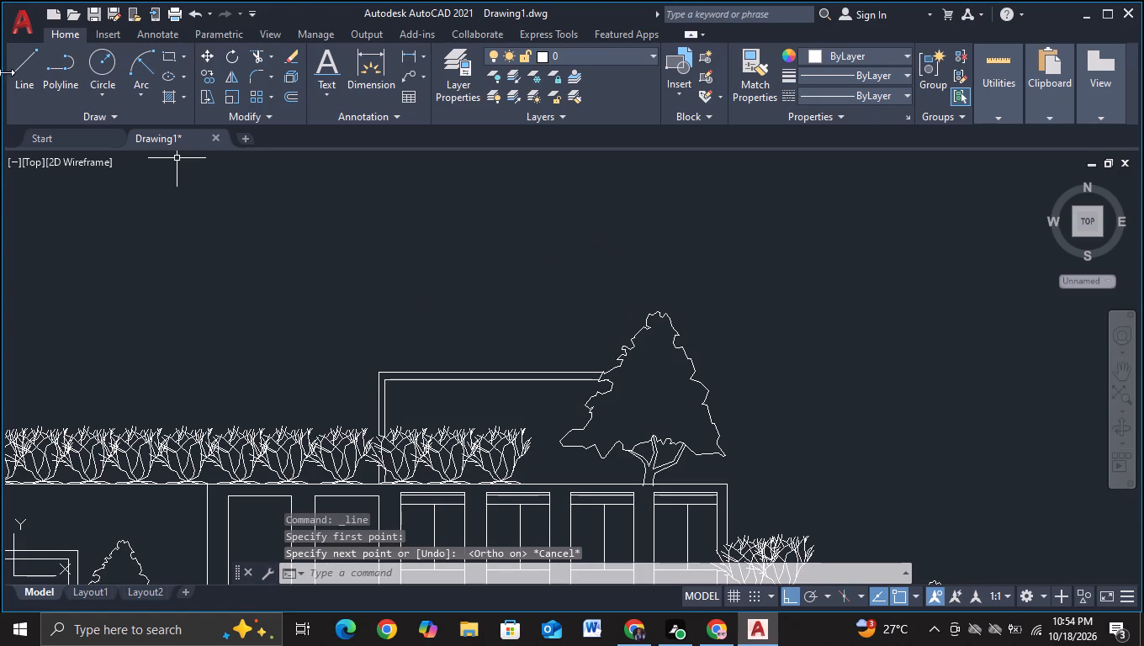
{"action": "left_click", "coordinate": [14, 76]}
{"action": "key", "text": "F8"}
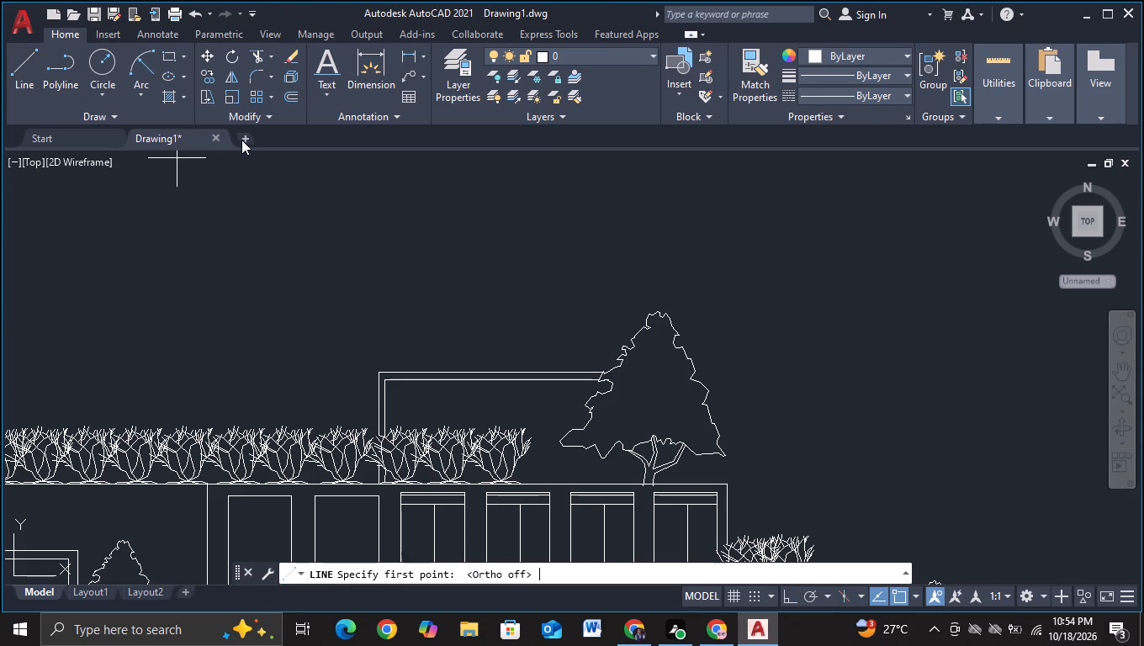
{"action": "middle_click_drag", "start_coordinate": [435, 324], "coordinate": [321, 317]}
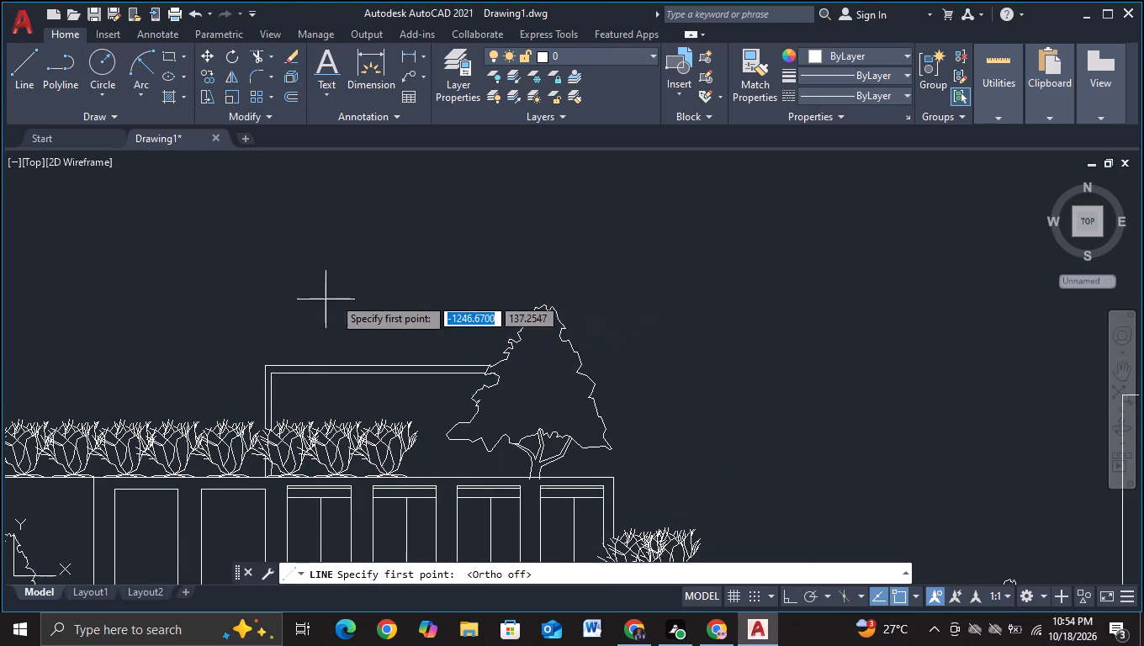
{"action": "scroll", "coordinate": [338, 295], "scroll_direction": "down", "scroll_amount": 2}
{"action": "left_click", "coordinate": [346, 304]}
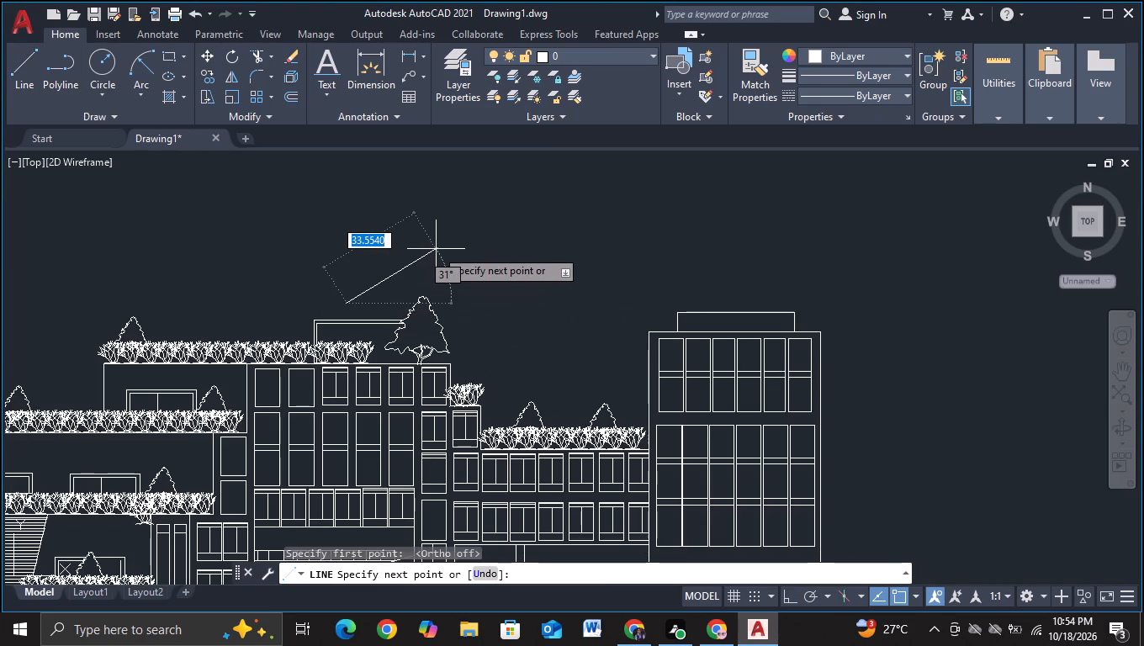
{"action": "left_click", "coordinate": [395, 221]}
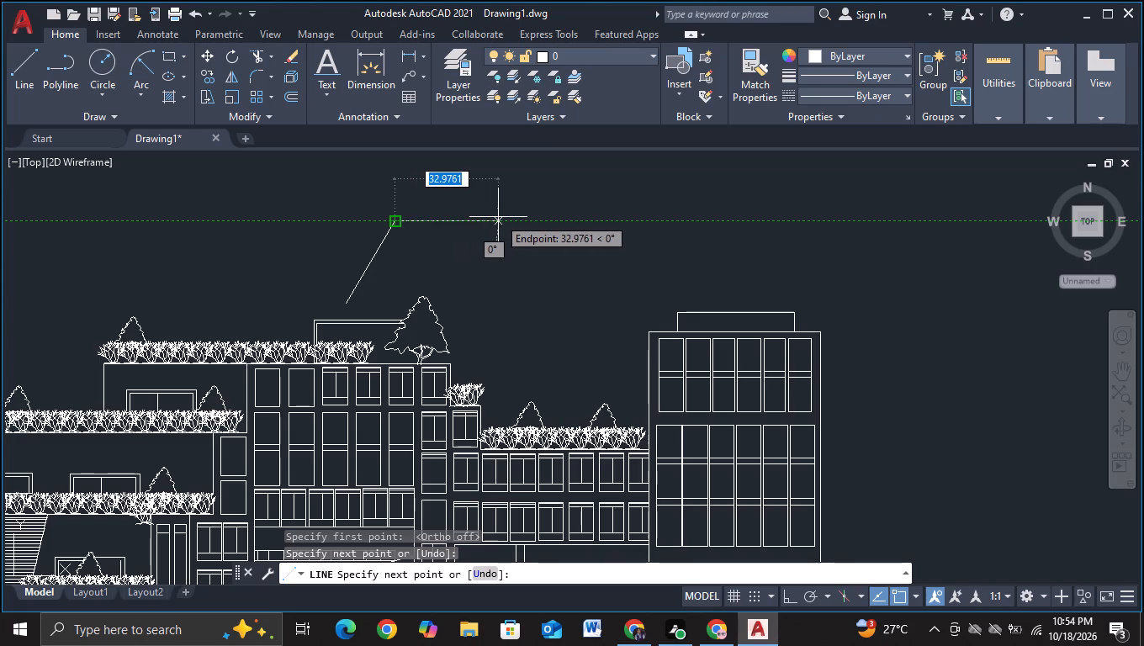
{"action": "left_click", "coordinate": [474, 214]}
{"action": "key", "text": "Escape"}
Draw a leader above the third roof terrace from the top: a line slanting up and outward, plus a horizontal landing about 35.5 units long.
{"action": "scroll", "coordinate": [491, 218], "scroll_direction": "down", "scroll_amount": 1}
{"action": "middle_click_drag", "start_coordinate": [500, 273], "coordinate": [501, 272]}
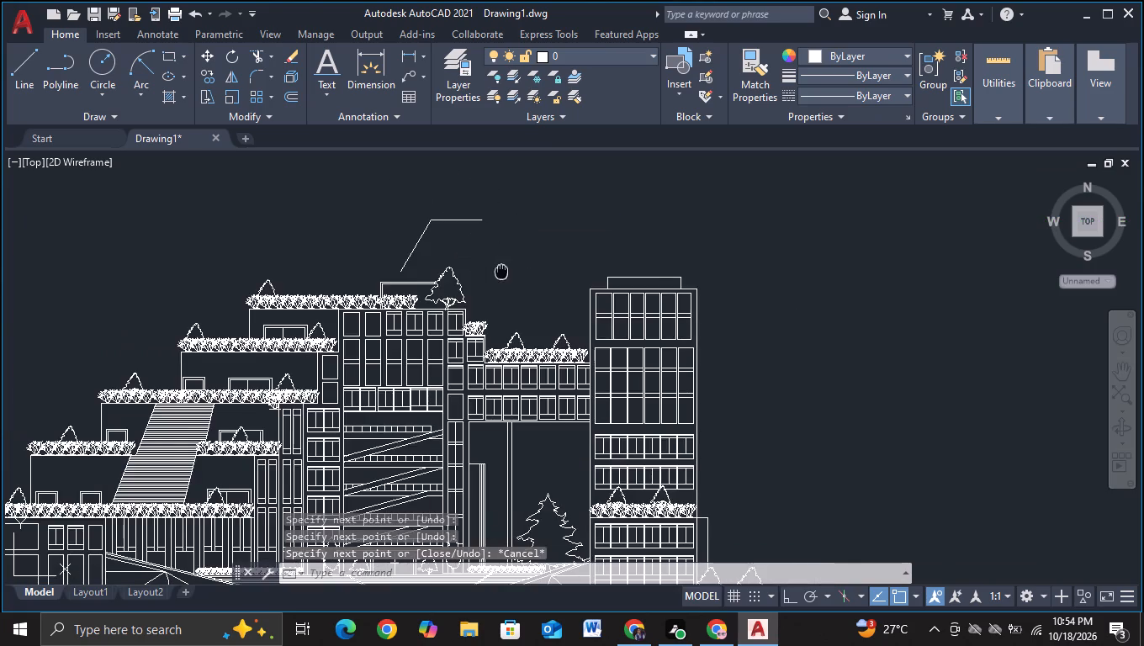
{"action": "middle_click_drag", "start_coordinate": [501, 272], "coordinate": [591, 224]}
{"action": "left_click", "coordinate": [20, 87]}
{"action": "middle_click_drag", "start_coordinate": [121, 226], "coordinate": [347, 186]}
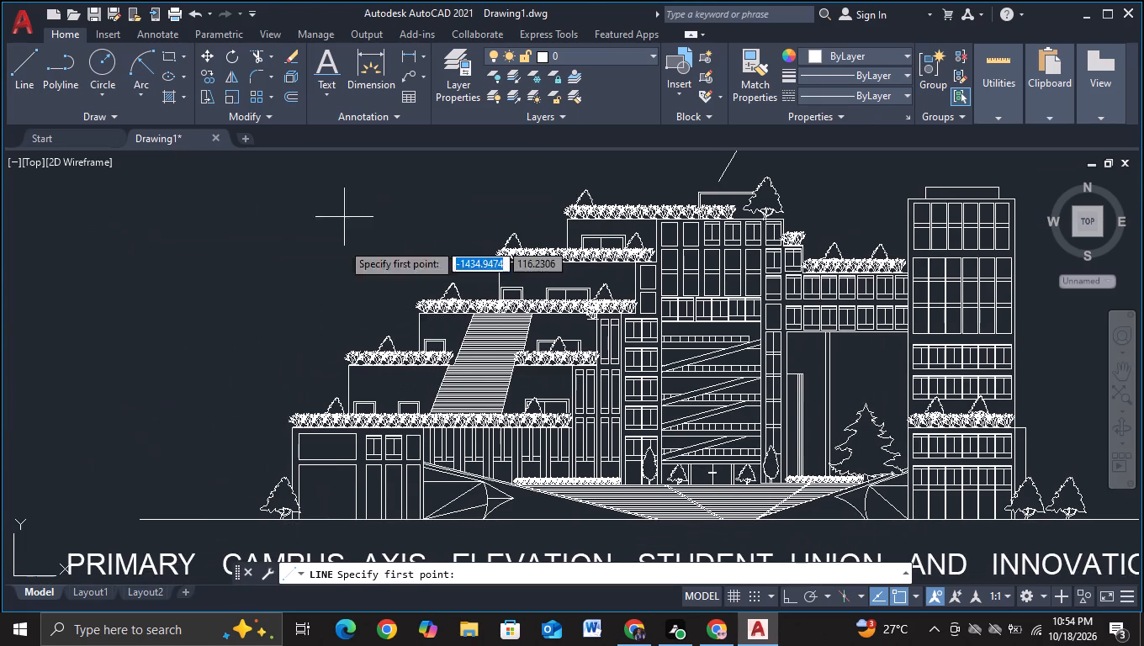
{"action": "middle_click_drag", "start_coordinate": [321, 289], "coordinate": [324, 278]}
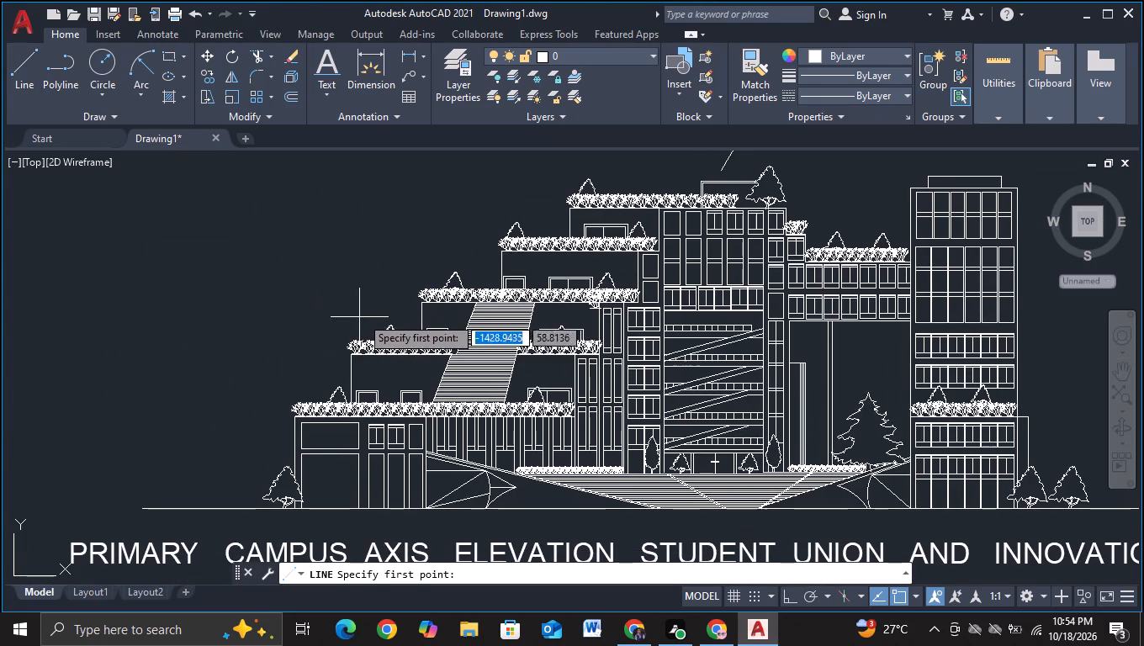
{"action": "scroll", "coordinate": [394, 292], "scroll_direction": "up", "scroll_amount": 1}
{"action": "left_click", "coordinate": [514, 244]}
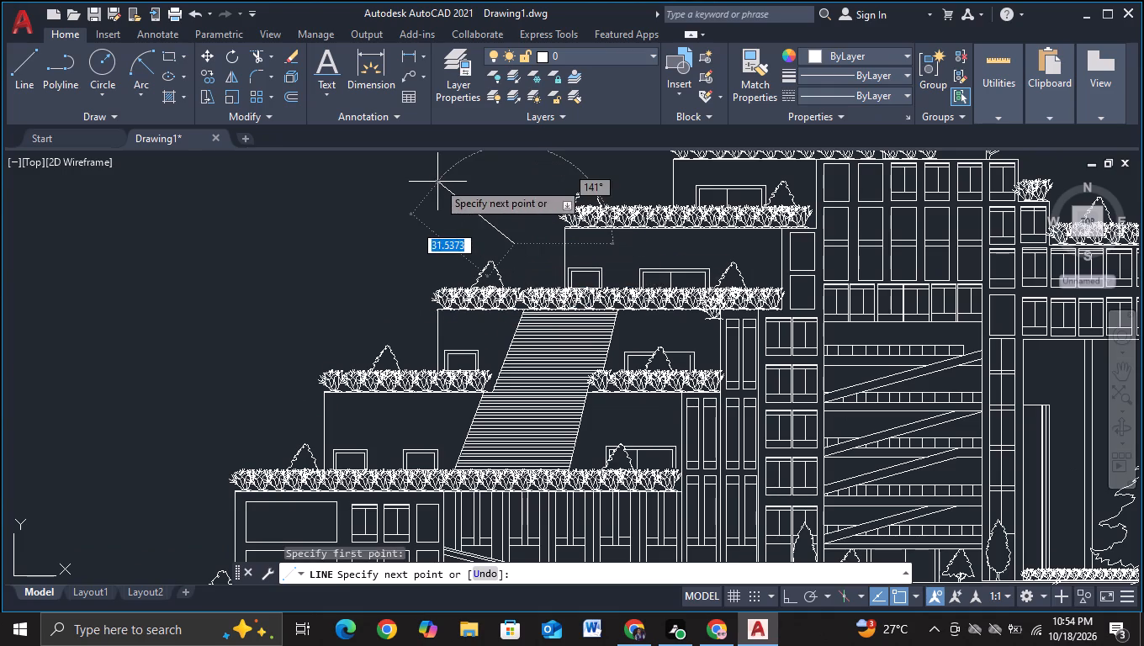
{"action": "middle_click_drag", "start_coordinate": [437, 182], "coordinate": [481, 308]}
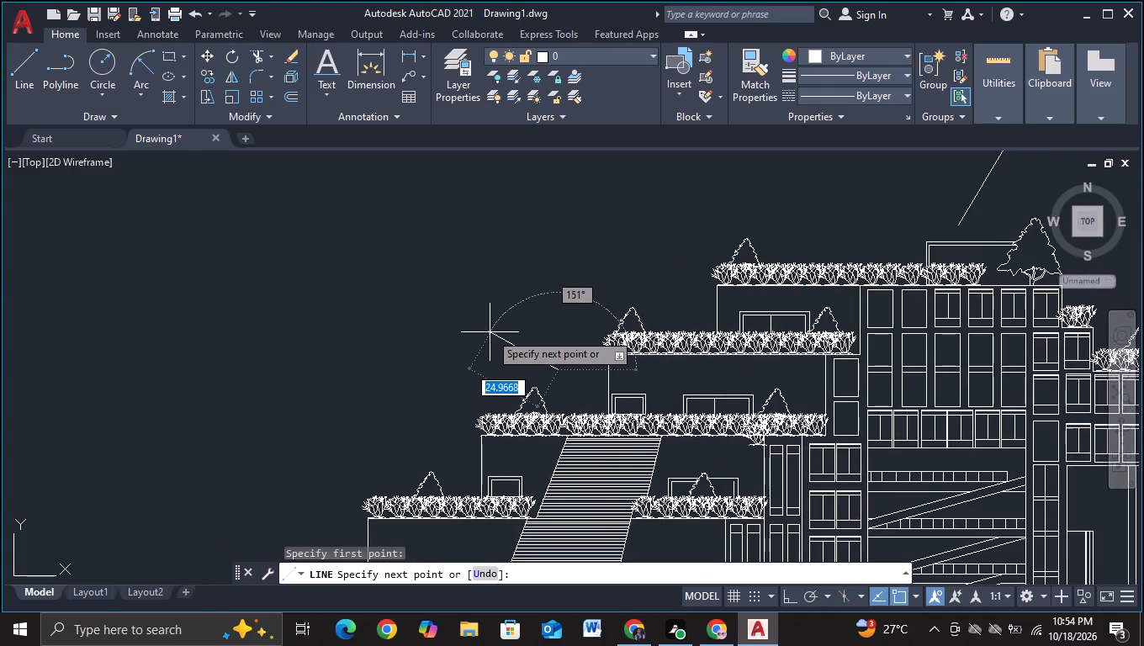
{"action": "left_click", "coordinate": [469, 320]}
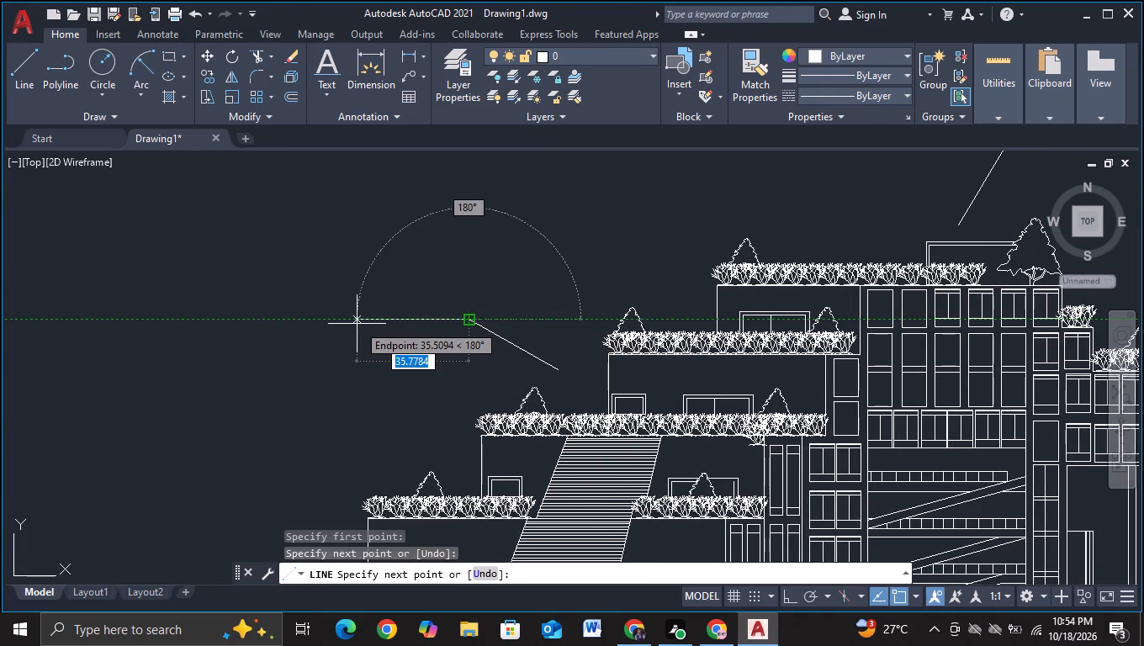
{"action": "left_click", "coordinate": [357, 324]}
{"action": "key", "text": "Escape"}
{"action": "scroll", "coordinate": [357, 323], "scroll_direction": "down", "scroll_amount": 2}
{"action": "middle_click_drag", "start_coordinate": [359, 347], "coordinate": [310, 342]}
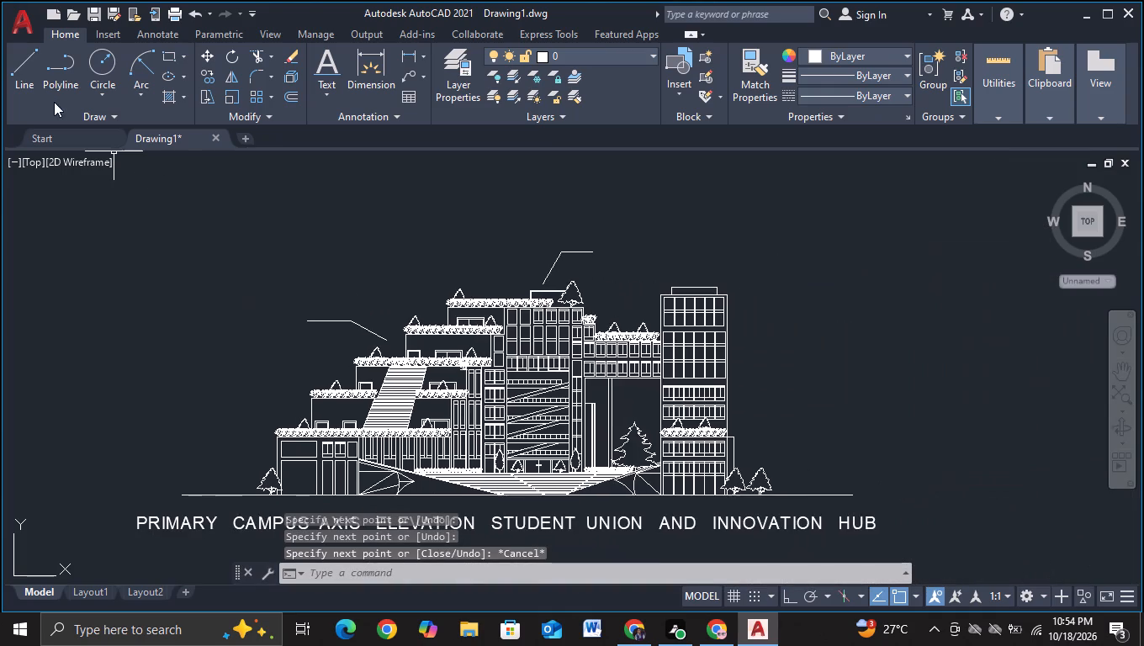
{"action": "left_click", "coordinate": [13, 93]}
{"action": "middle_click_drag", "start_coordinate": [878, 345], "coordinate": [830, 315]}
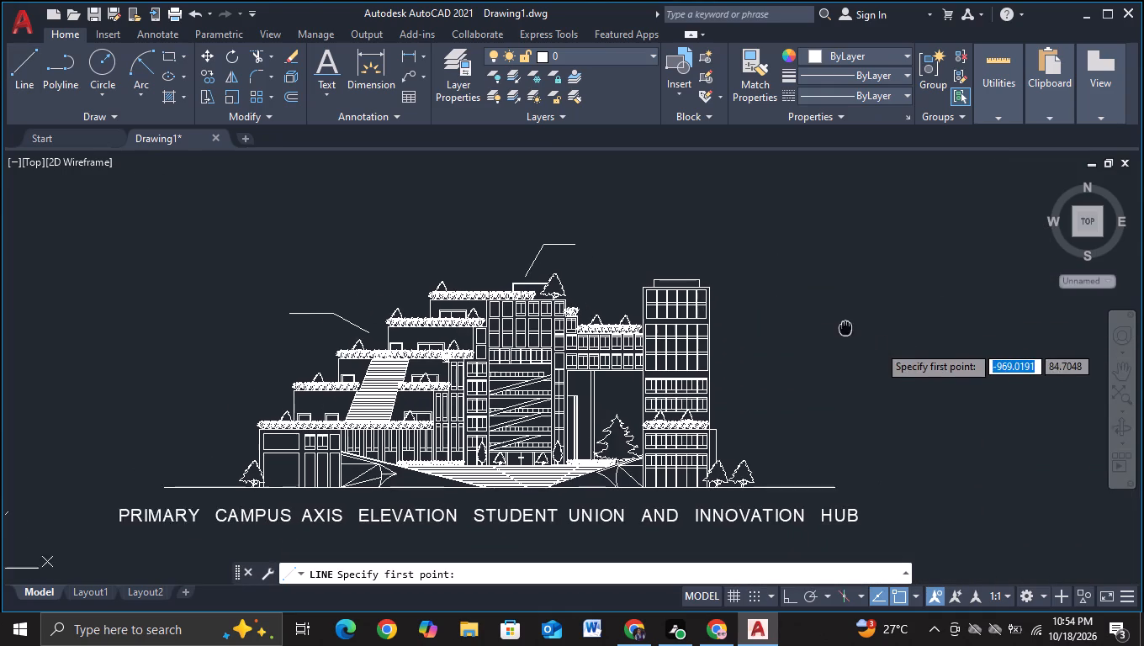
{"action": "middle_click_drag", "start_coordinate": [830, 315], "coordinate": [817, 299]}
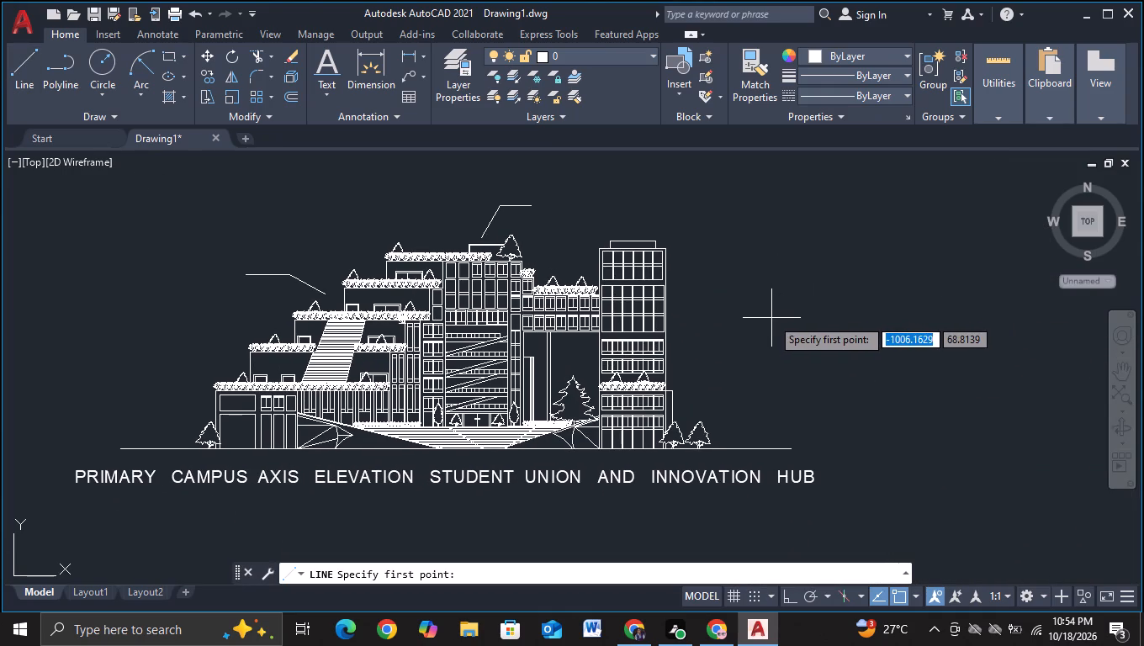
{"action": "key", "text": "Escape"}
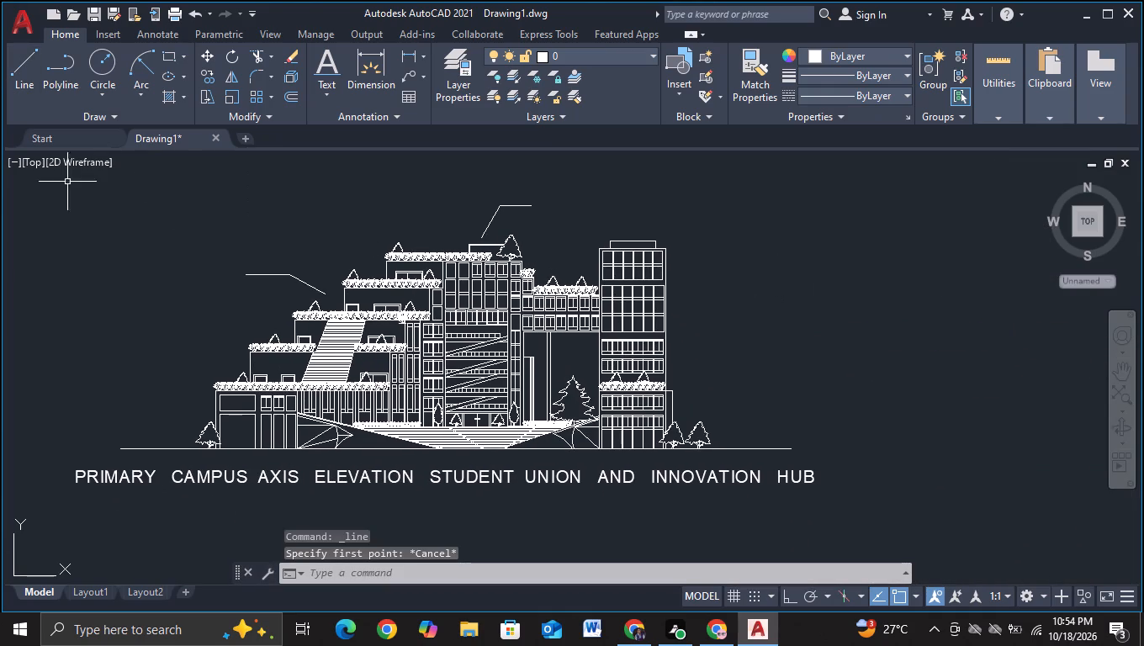
Copy the title text about 150 units upward, so the copy starts beside the upper terraces.
{"action": "left_click", "coordinate": [170, 475]}
{"action": "key", "text": "c"}
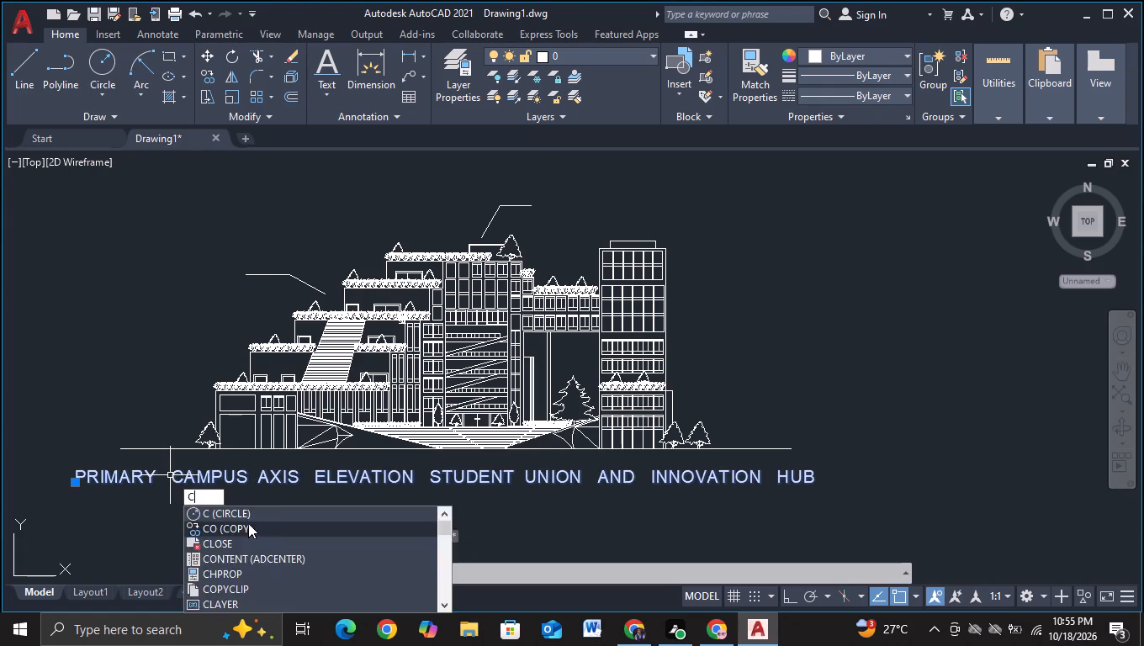
{"action": "left_click", "coordinate": [248, 526]}
{"action": "left_click_drag", "start_coordinate": [179, 478], "coordinate": [181, 458]}
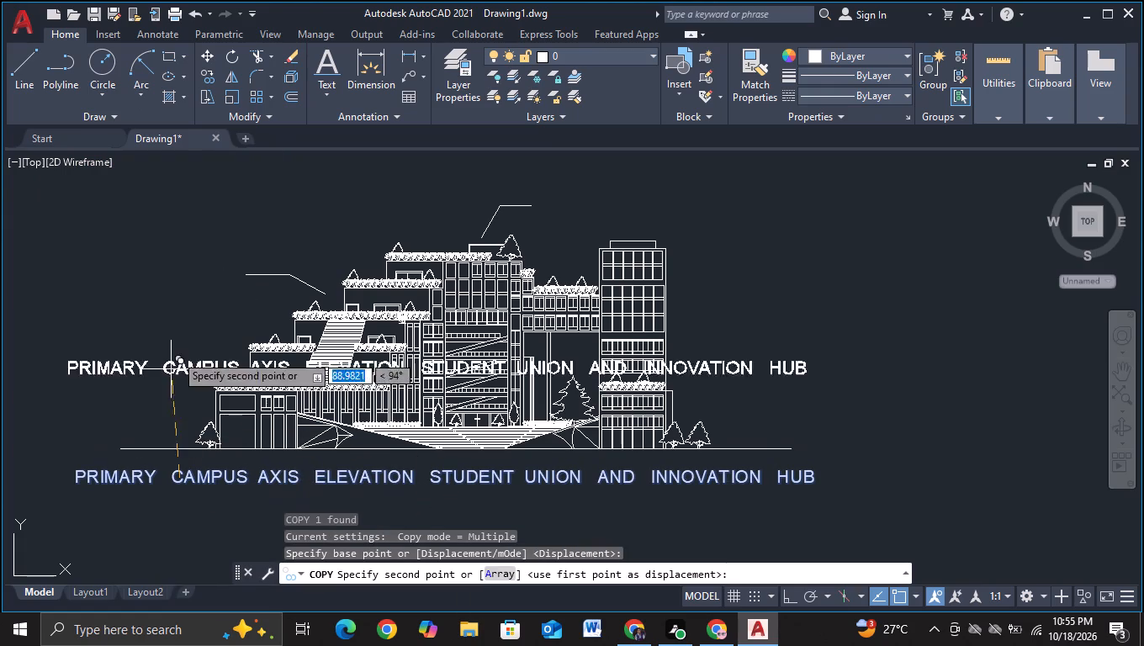
{"action": "left_click", "coordinate": [180, 295]}
{"action": "key", "text": "Escape"}
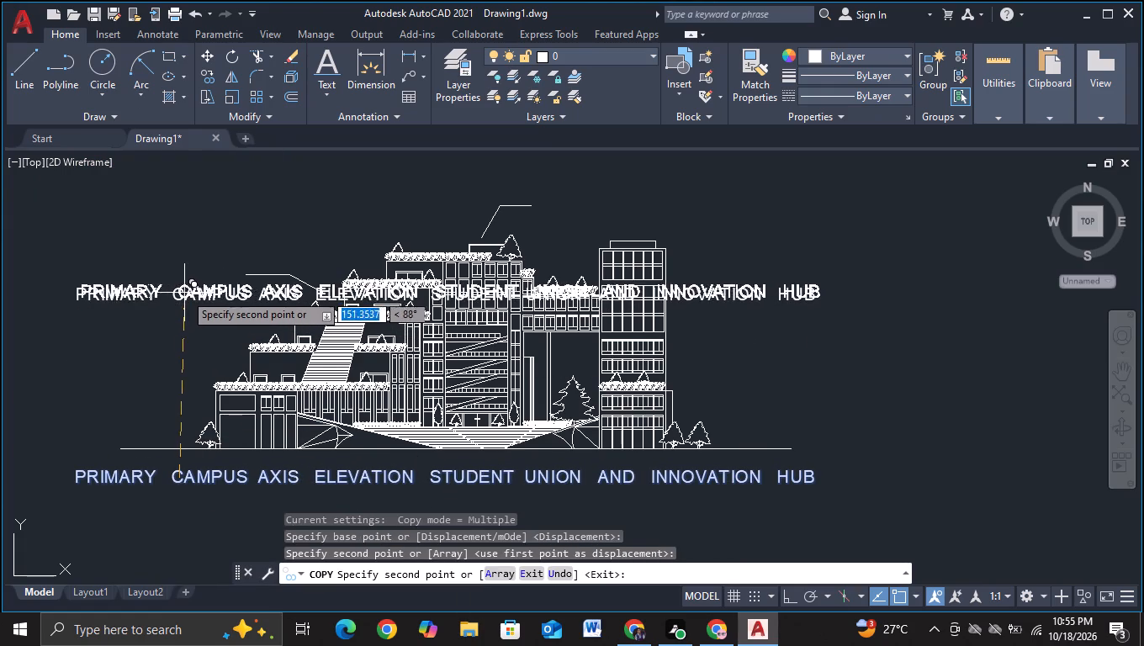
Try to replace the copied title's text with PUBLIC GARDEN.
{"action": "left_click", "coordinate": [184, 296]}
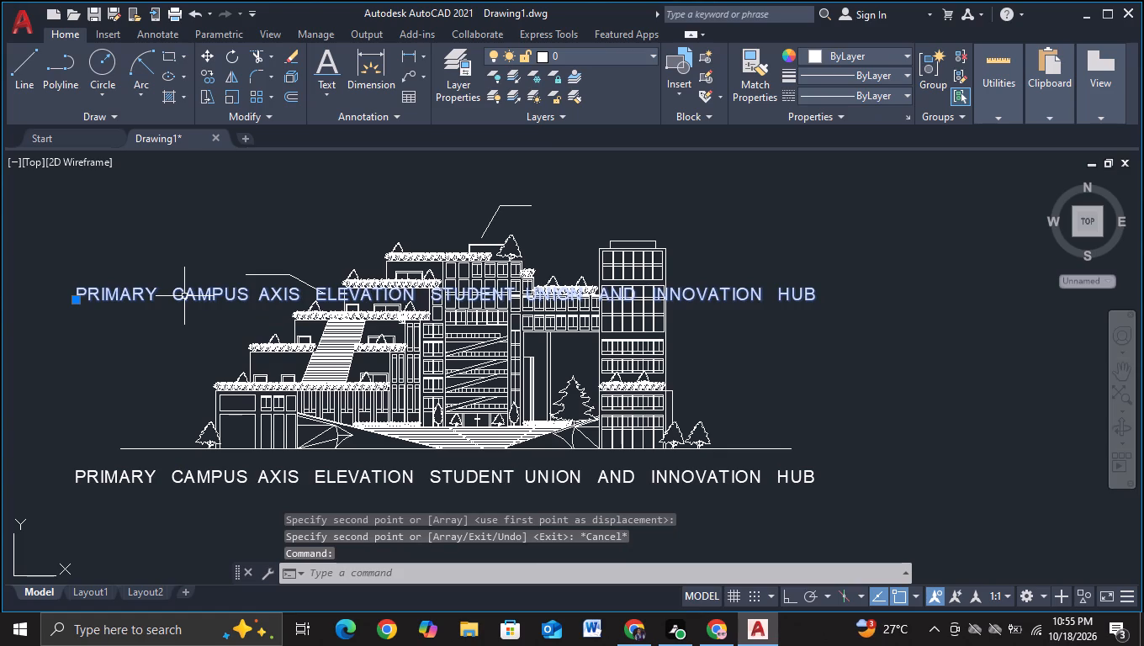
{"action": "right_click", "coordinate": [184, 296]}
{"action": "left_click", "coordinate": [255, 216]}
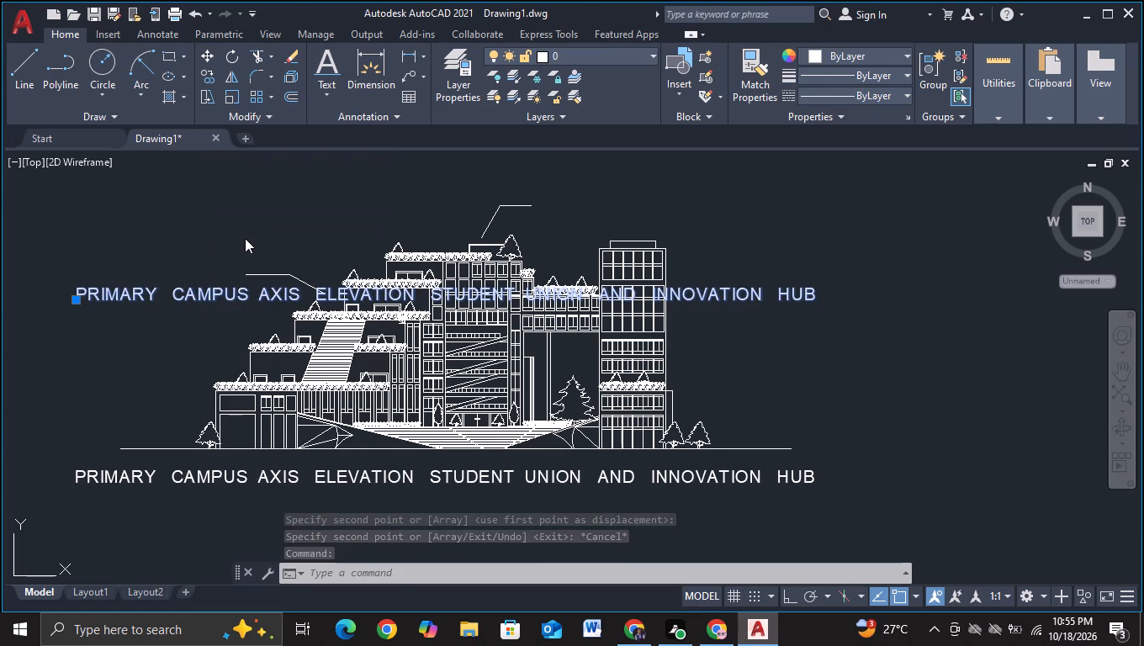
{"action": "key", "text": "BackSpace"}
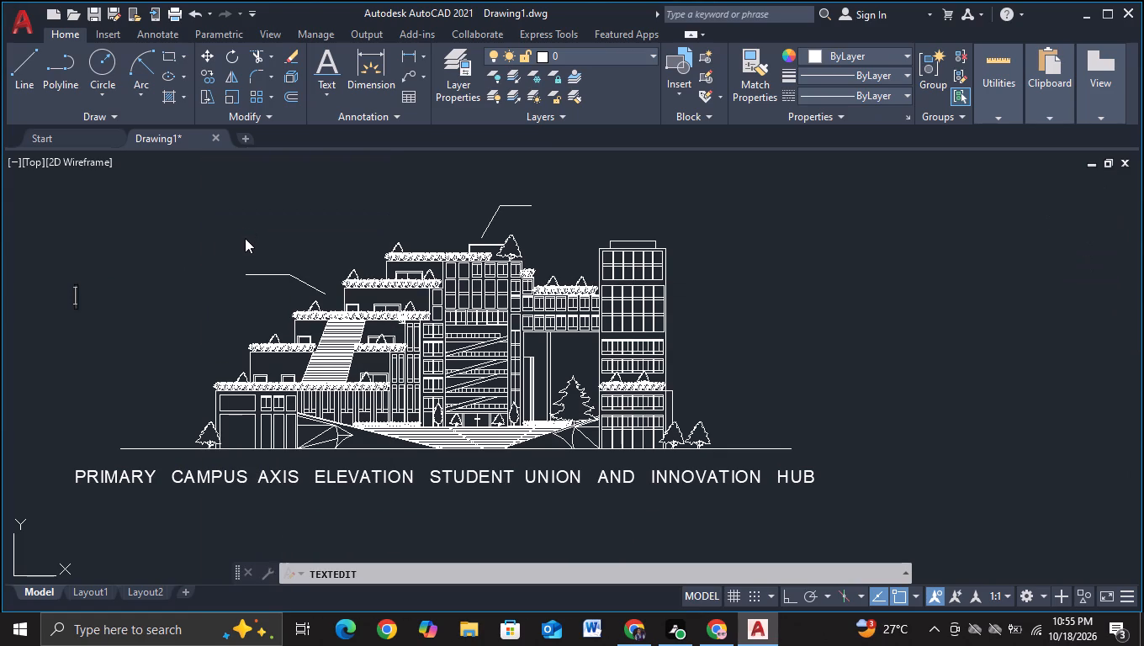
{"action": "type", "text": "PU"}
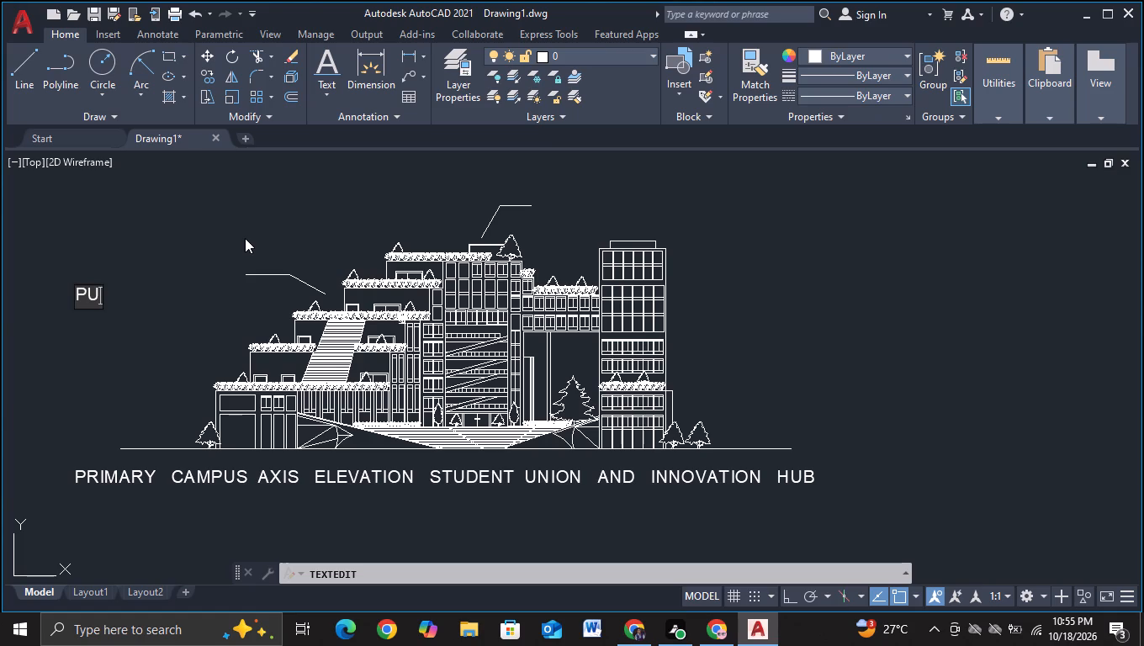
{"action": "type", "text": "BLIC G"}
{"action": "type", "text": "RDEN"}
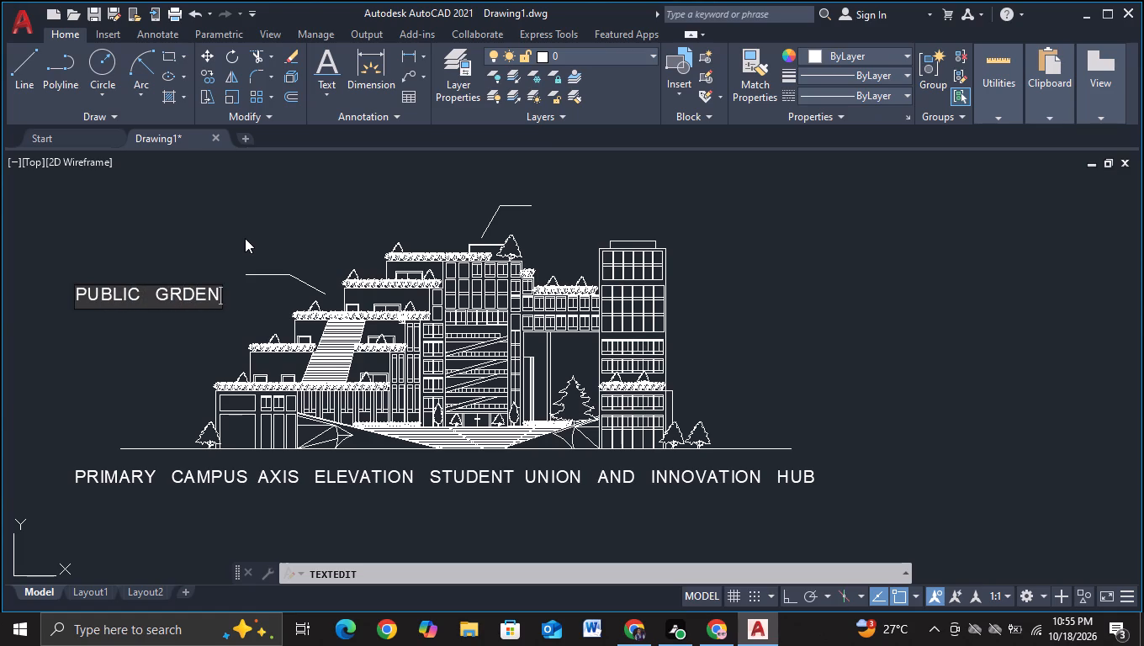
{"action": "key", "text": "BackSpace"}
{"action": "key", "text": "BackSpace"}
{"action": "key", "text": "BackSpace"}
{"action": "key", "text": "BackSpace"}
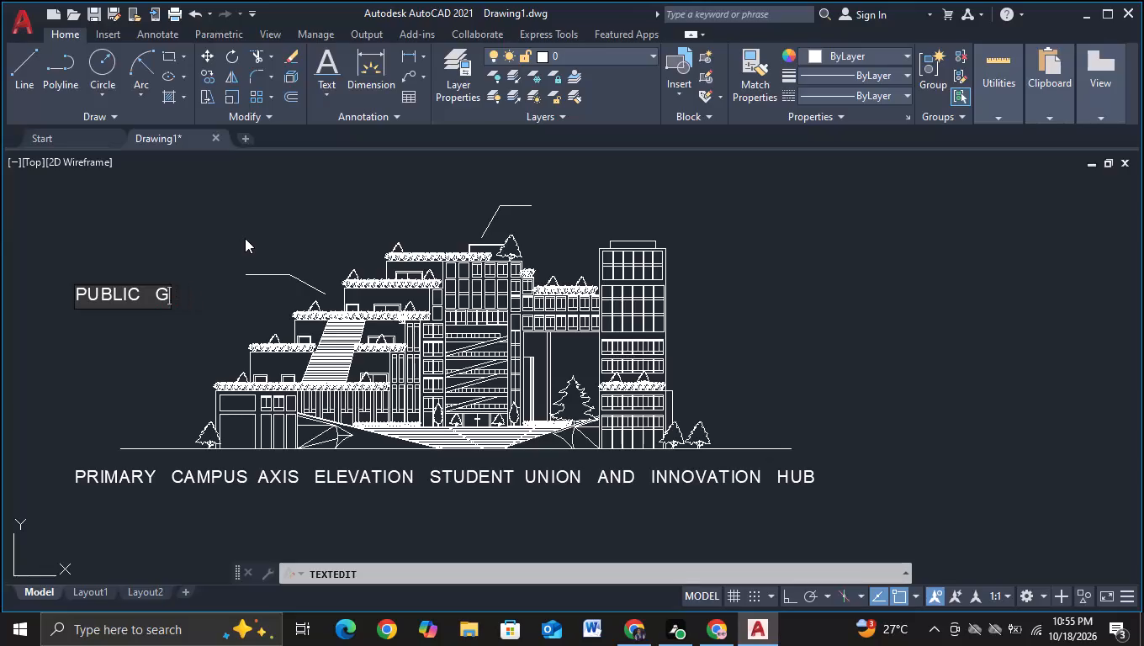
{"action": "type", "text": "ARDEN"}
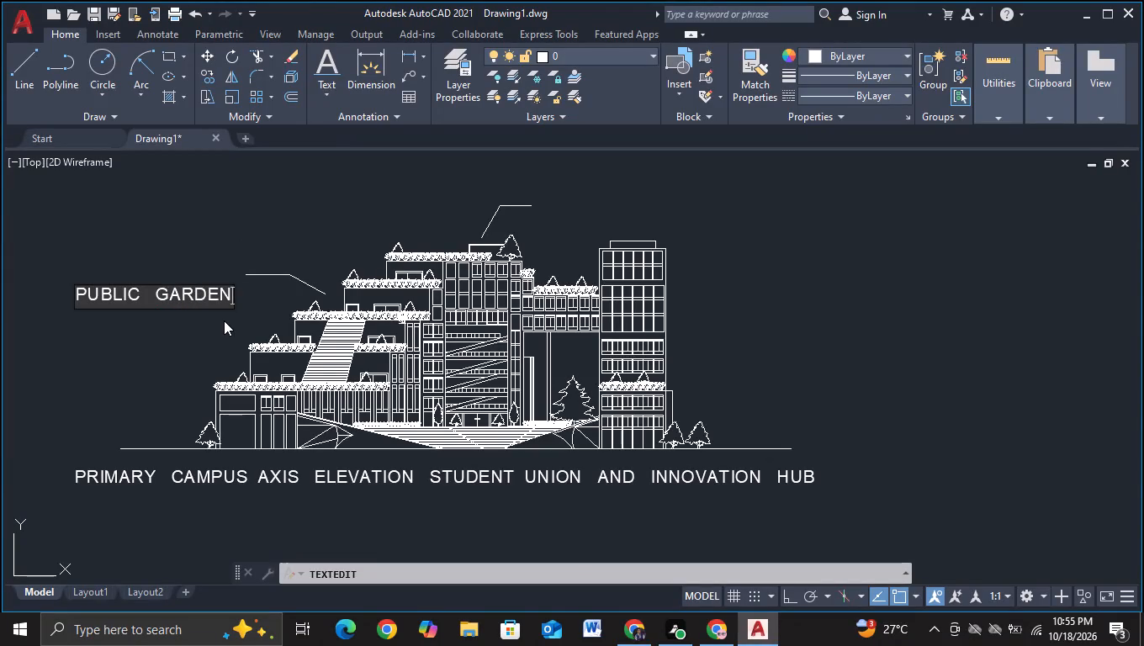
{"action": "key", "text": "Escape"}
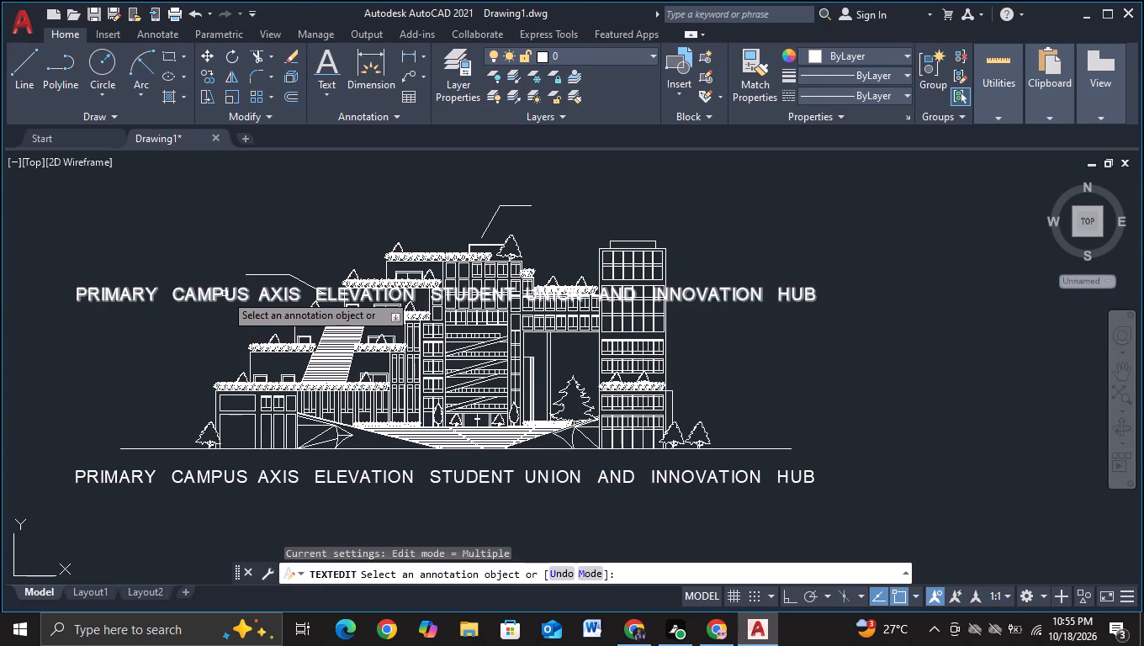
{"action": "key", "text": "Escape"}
Edit the copied title's text to read PUBLIC GARDEN.
{"action": "left_click", "coordinate": [225, 294]}
{"action": "right_click", "coordinate": [225, 294]}
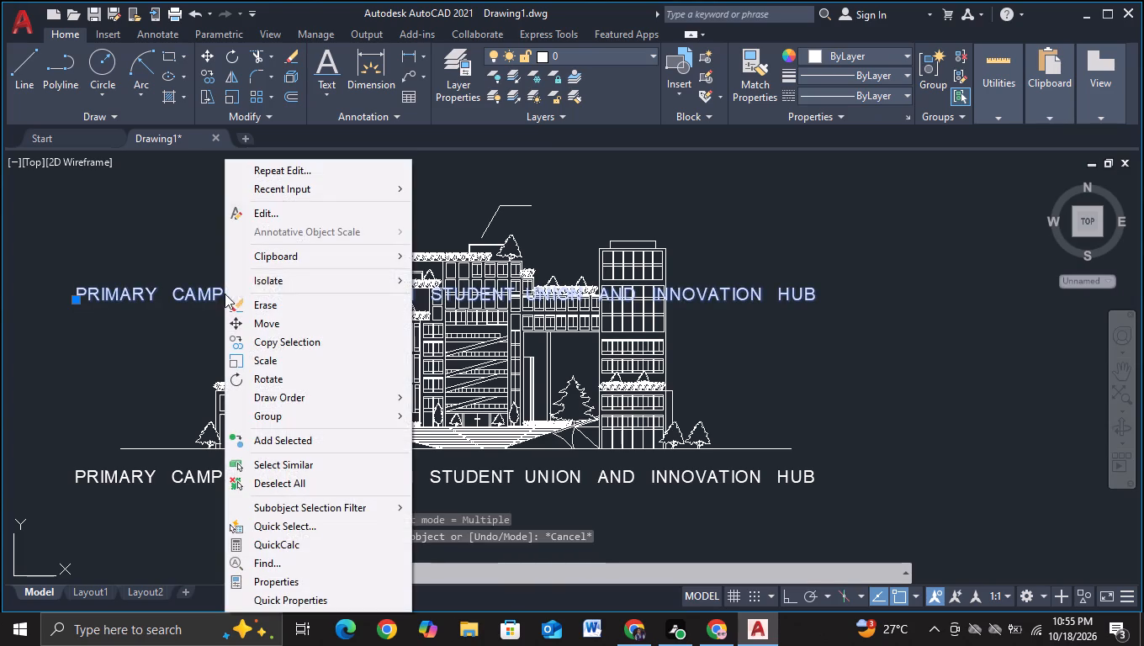
{"action": "left_click", "coordinate": [289, 220]}
{"action": "key", "text": "BackSpace"}
{"action": "key", "text": "BackSpace"}
{"action": "key", "text": "BackSpace"}
{"action": "key", "text": "BackSpace"}
{"action": "key", "text": "BackSpace"}
{"action": "key", "text": "BackSpace"}
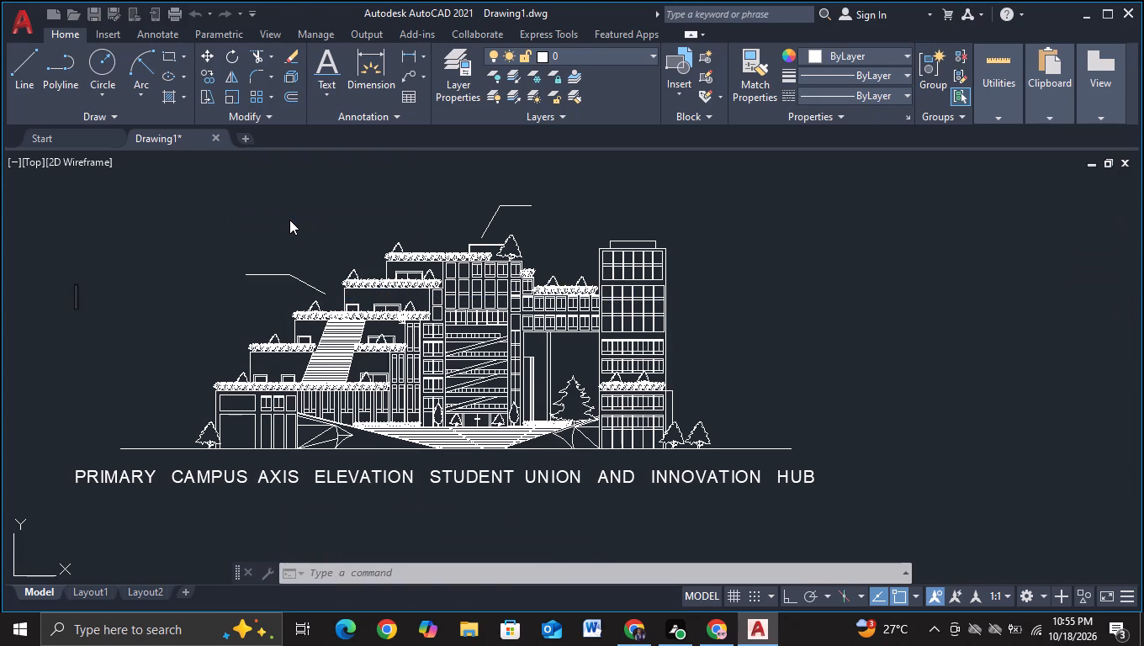
{"action": "type", "text": "PUBLIC"}
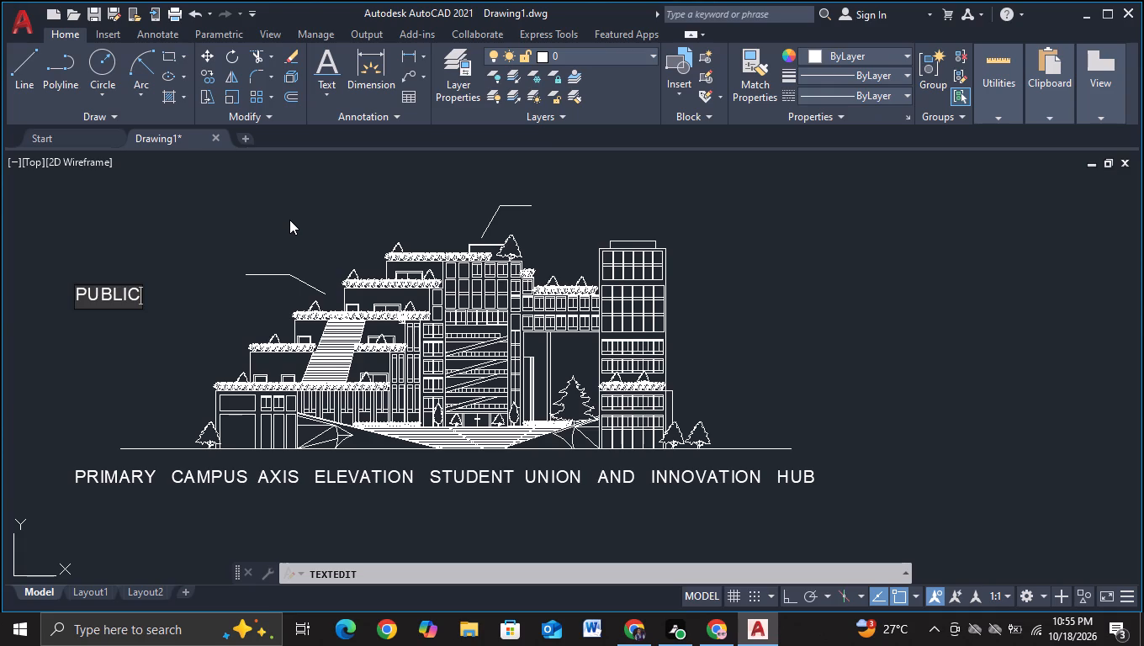
{"action": "key", "text": "space"}
{"action": "key", "text": "space"}
{"action": "key", "text": "space"}
{"action": "type", "text": "GARDE"}
{"action": "key", "text": "n"}
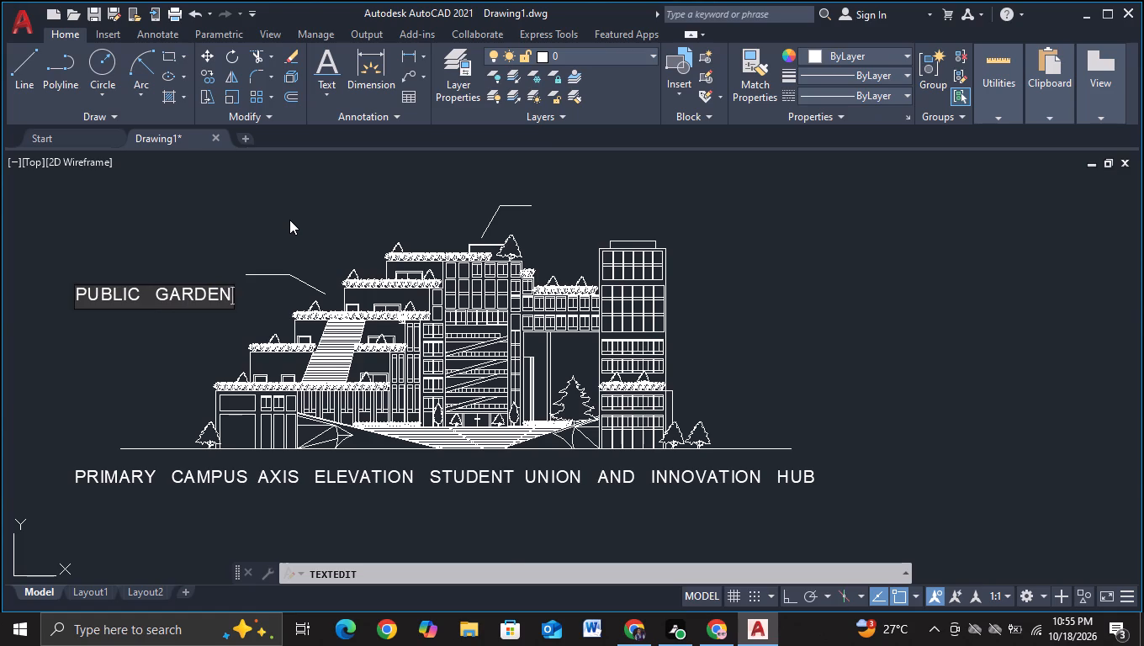
{"action": "key", "text": "Return"}
{"action": "key", "text": "Escape"}
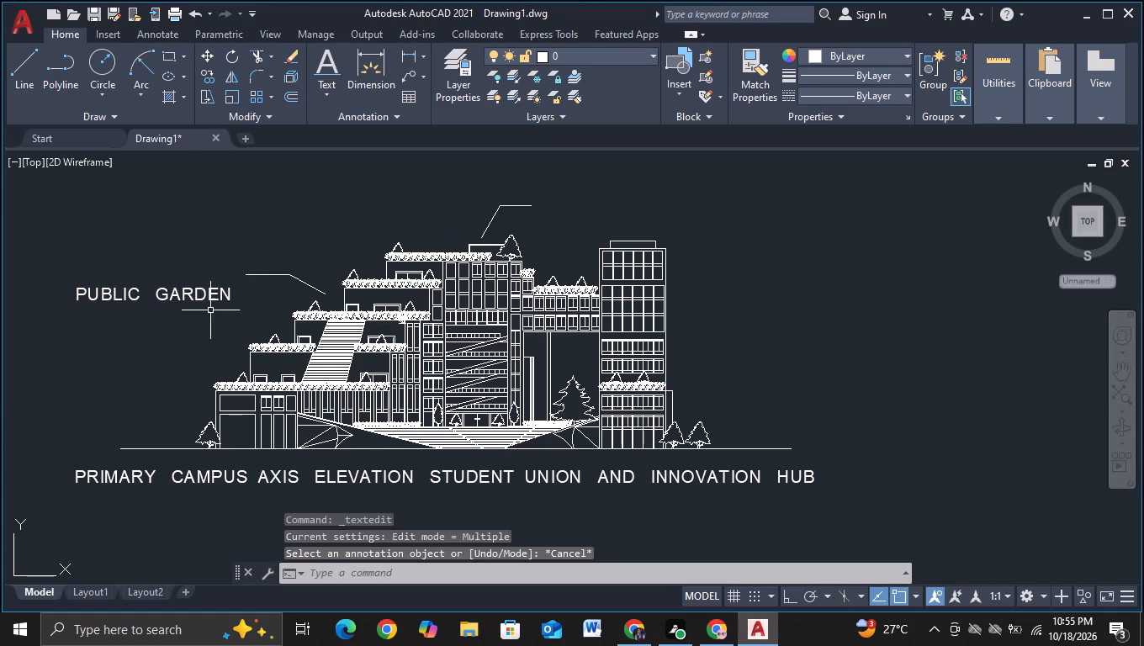
Move the PUBLIC GARDEN label about 19 units at 64° so it ends at the landing of the terrace-side leader.
{"action": "left_click", "coordinate": [201, 298]}
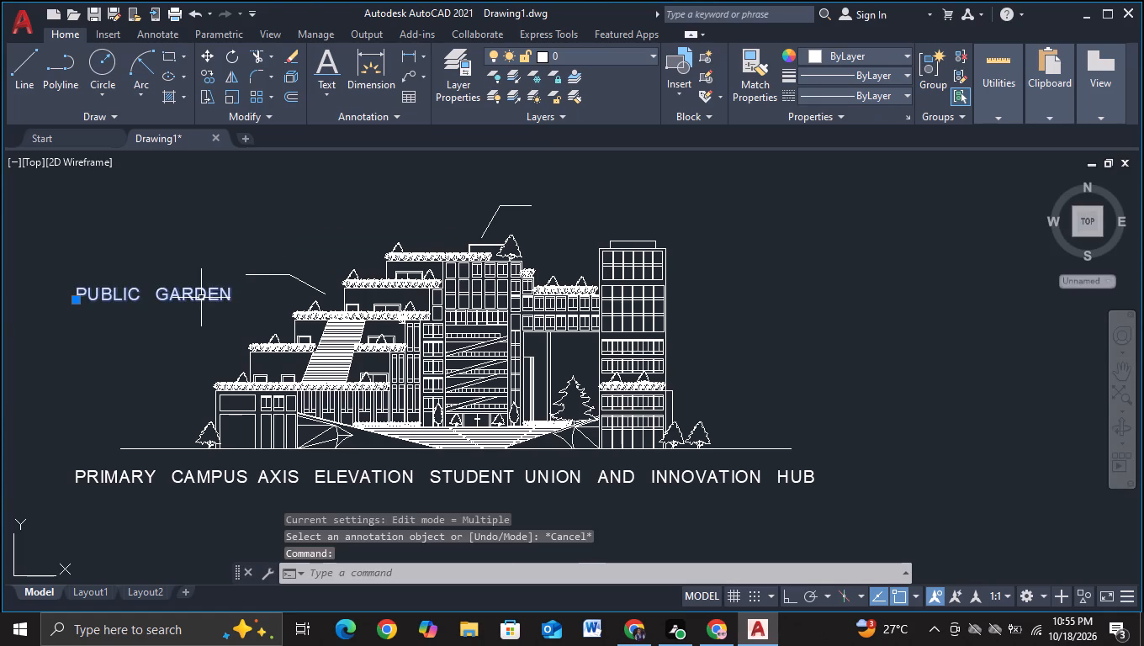
{"action": "key", "text": "m"}
{"action": "left_click", "coordinate": [263, 336]}
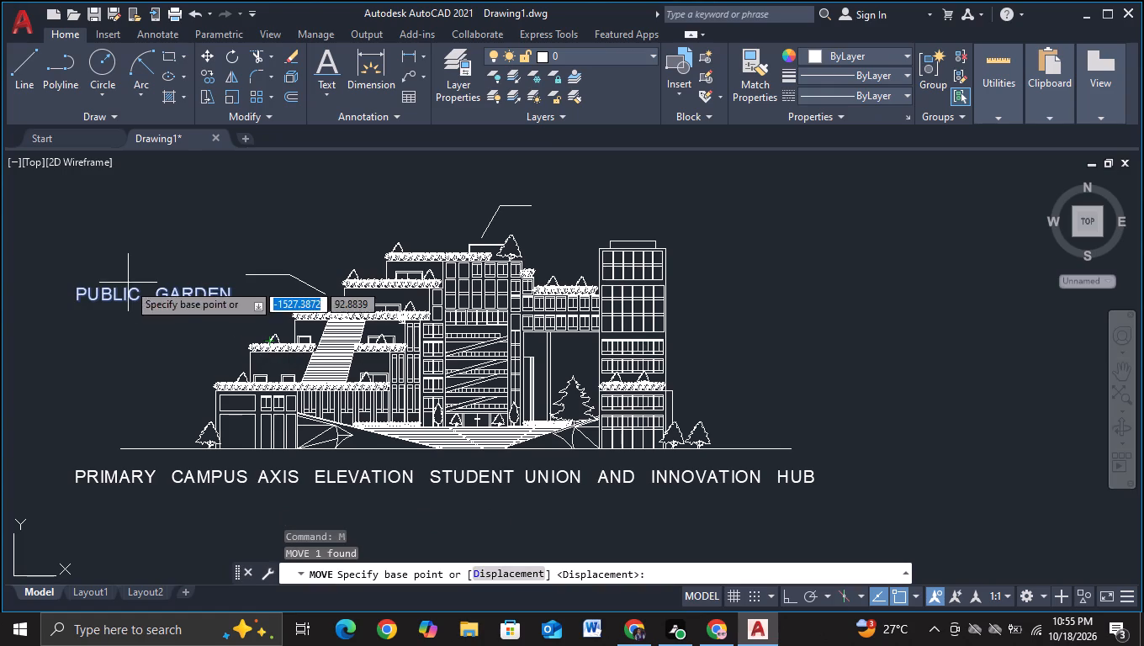
{"action": "left_click", "coordinate": [154, 299]}
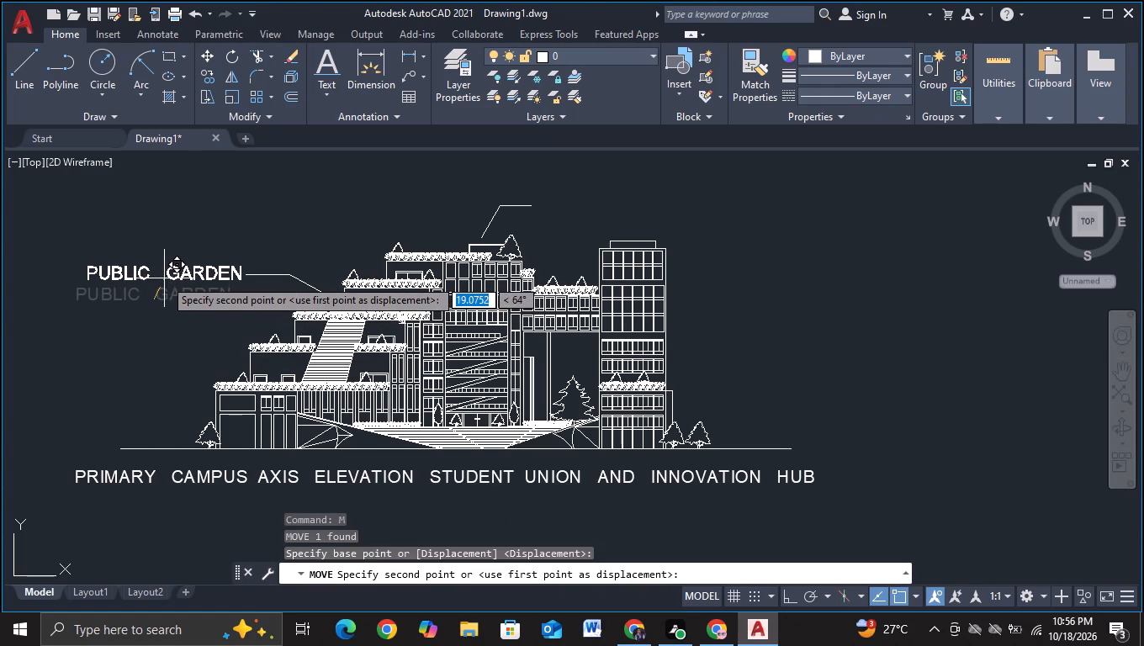
{"action": "left_click", "coordinate": [166, 278]}
Scale the PUBLIC GARDEN label down to about 0.6 of its size from a base point within the text.
{"action": "left_click", "coordinate": [178, 277]}
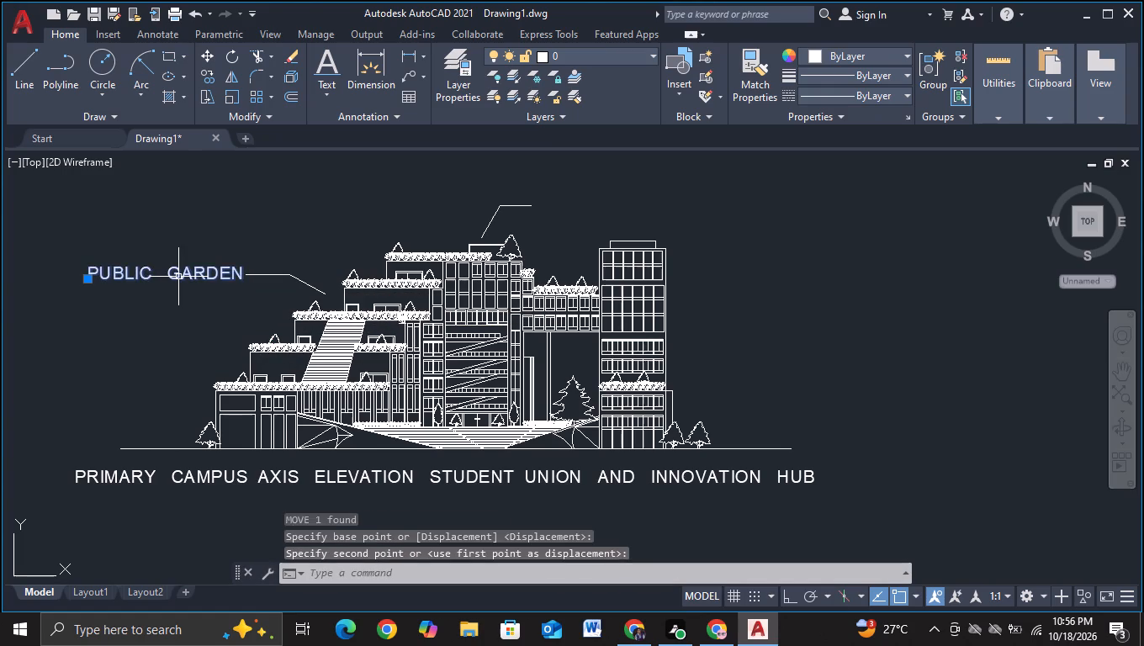
{"action": "key", "text": "s"}
{"action": "left_click", "coordinate": [241, 326]}
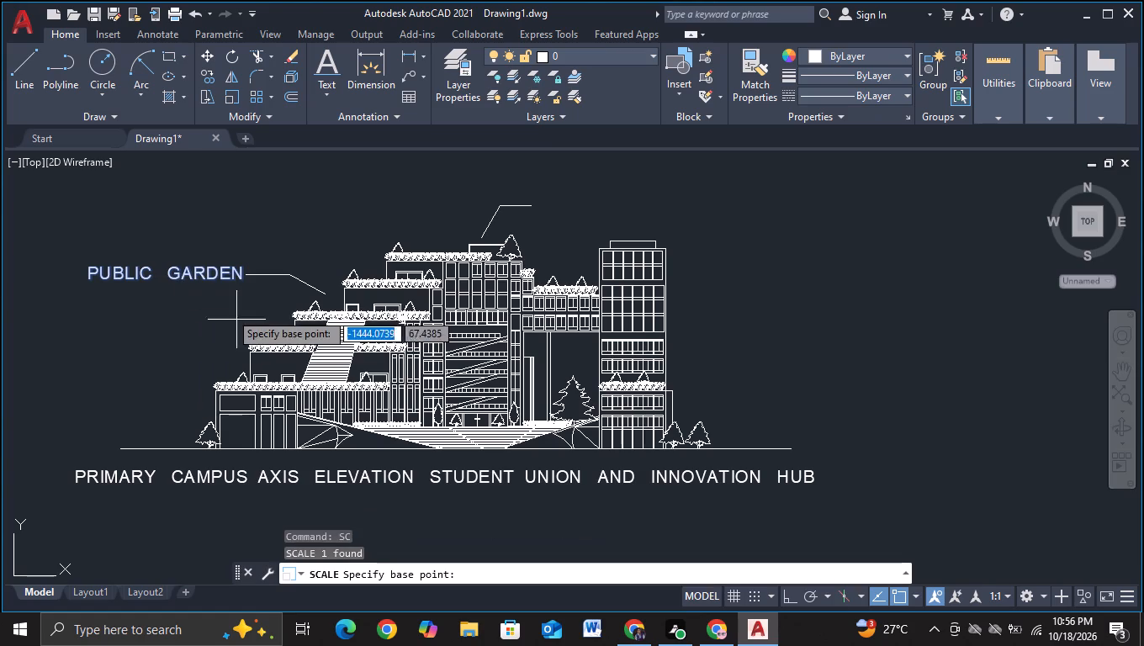
{"action": "left_click", "coordinate": [203, 279]}
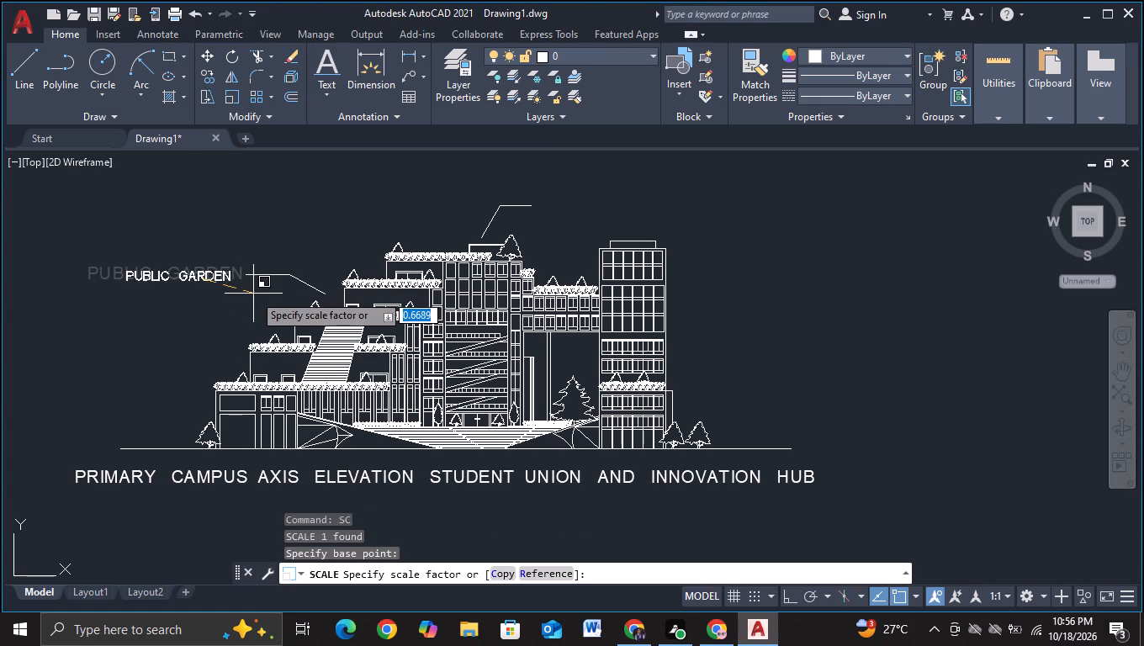
{"action": "left_click", "coordinate": [246, 294]}
Move the PUBLIC GARDEN label about 11 units horizontally toward the landing of the terrace-side leader.
{"action": "left_click", "coordinate": [212, 280]}
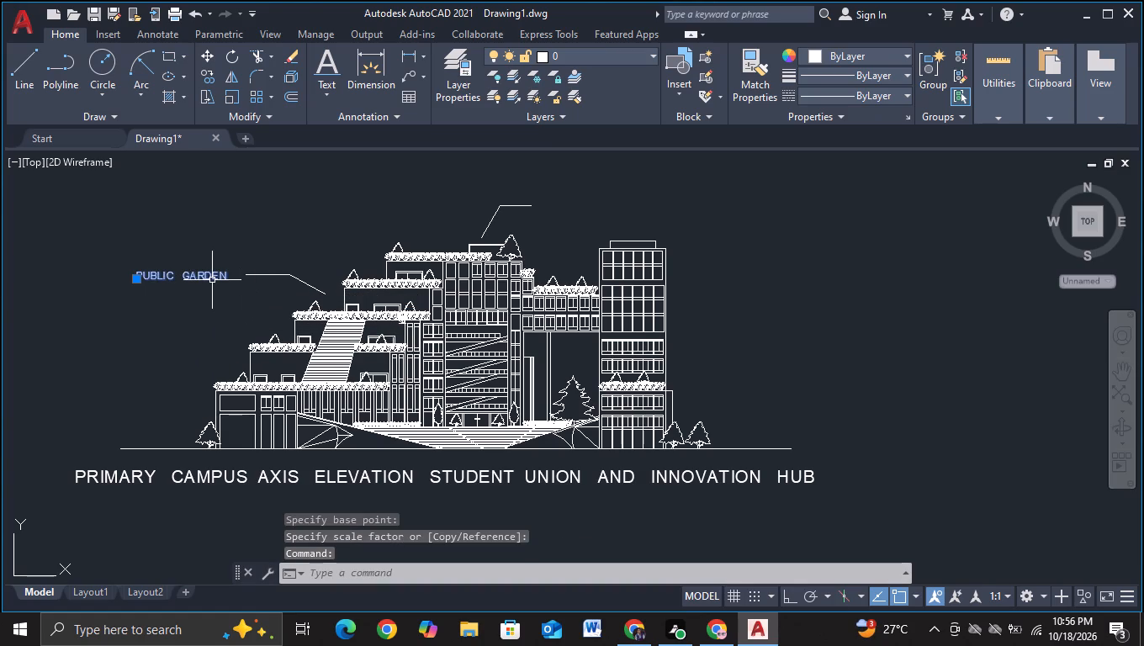
{"action": "key", "text": "m"}
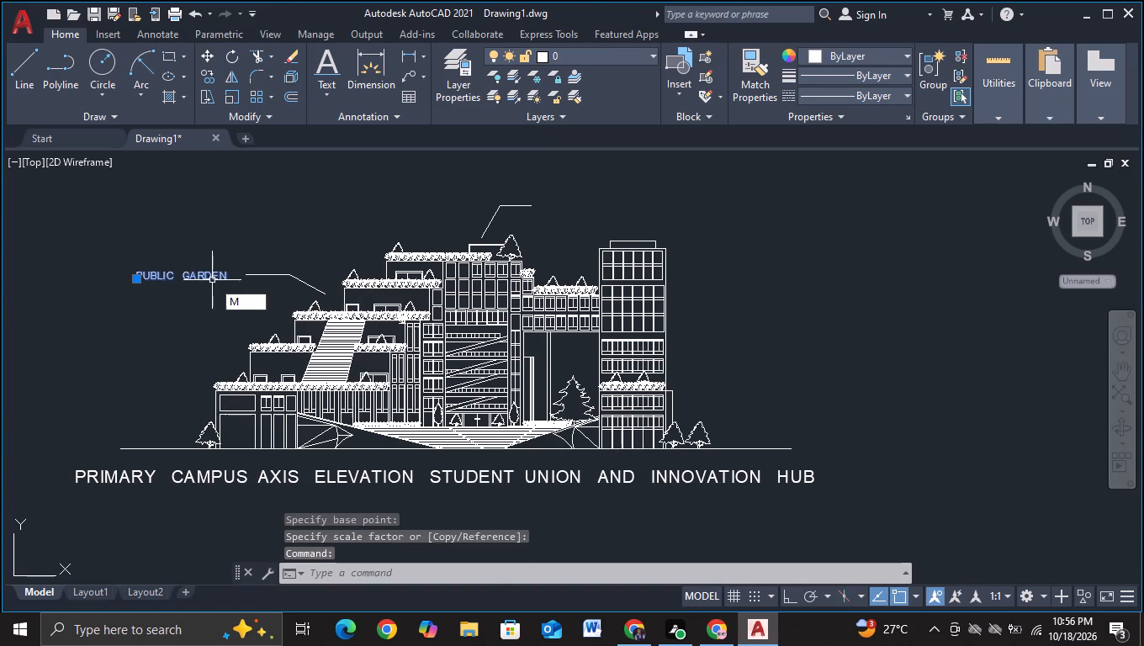
{"action": "left_click", "coordinate": [267, 315]}
{"action": "left_click", "coordinate": [201, 285]}
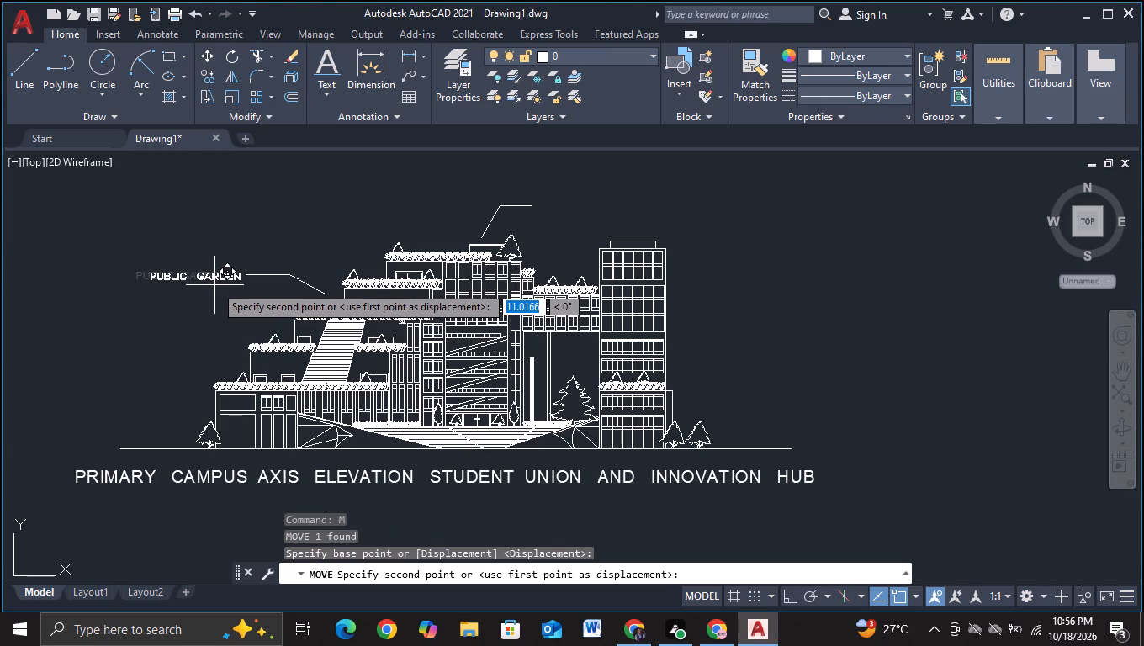
{"action": "left_click", "coordinate": [214, 285]}
{"action": "key", "text": "Escape"}
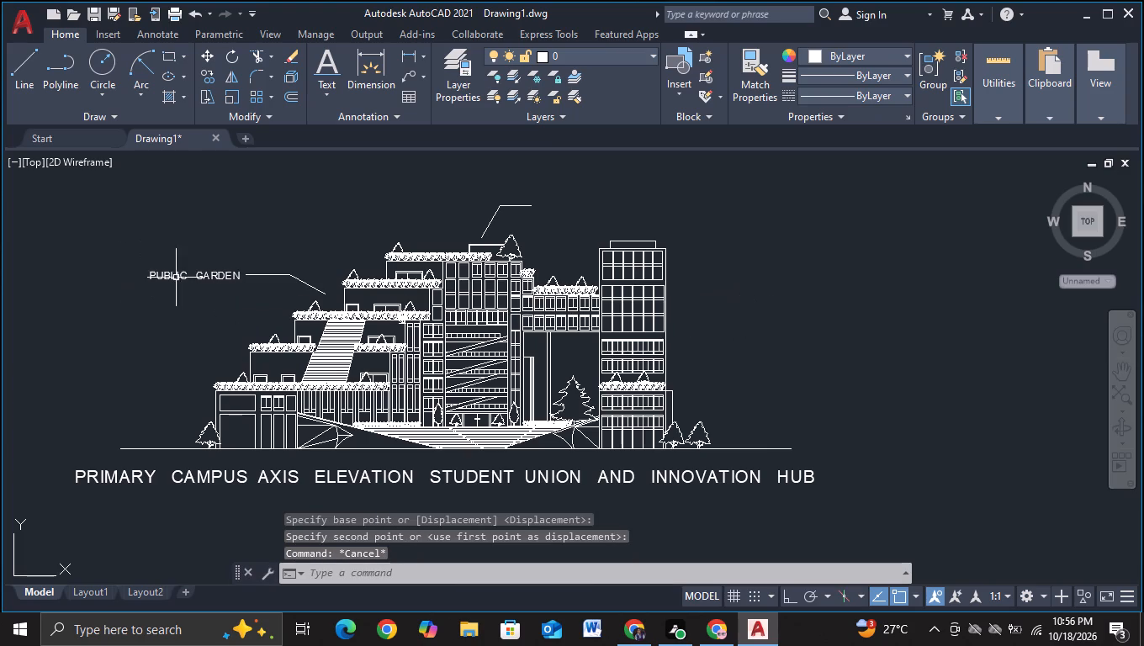
Copy the PUBLIC GARDEN label about 319 units at 10° so the copy starts at the rooftop leader's landing.
{"action": "left_click", "coordinate": [197, 280]}
{"action": "key", "text": "c"}
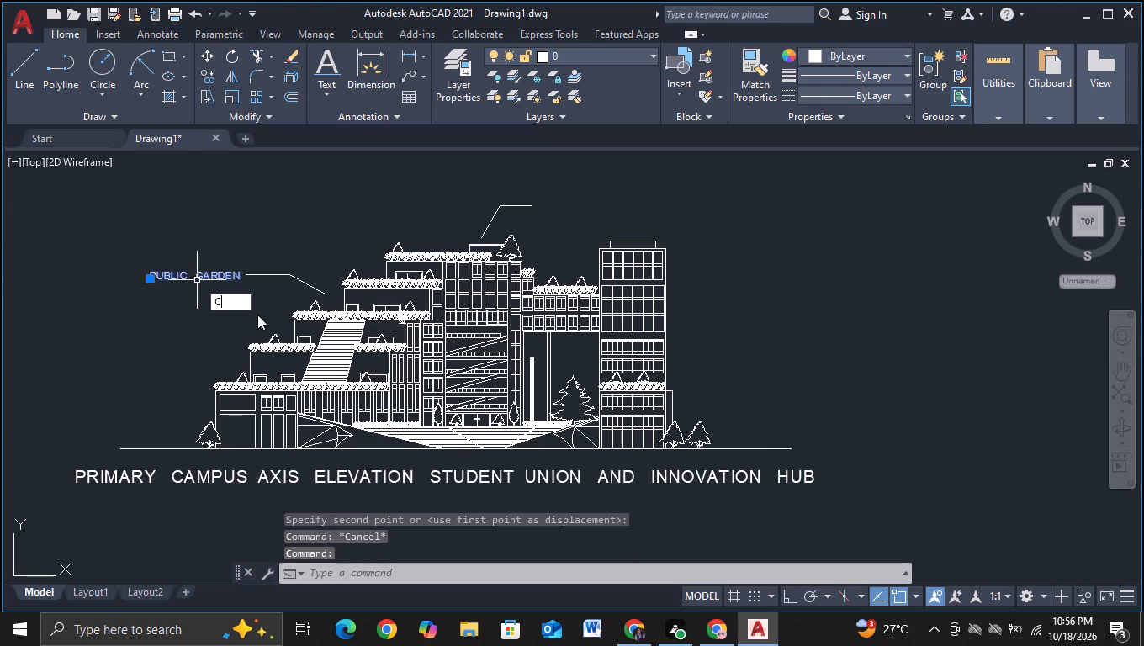
{"action": "left_click", "coordinate": [263, 330]}
{"action": "left_click", "coordinate": [216, 278]}
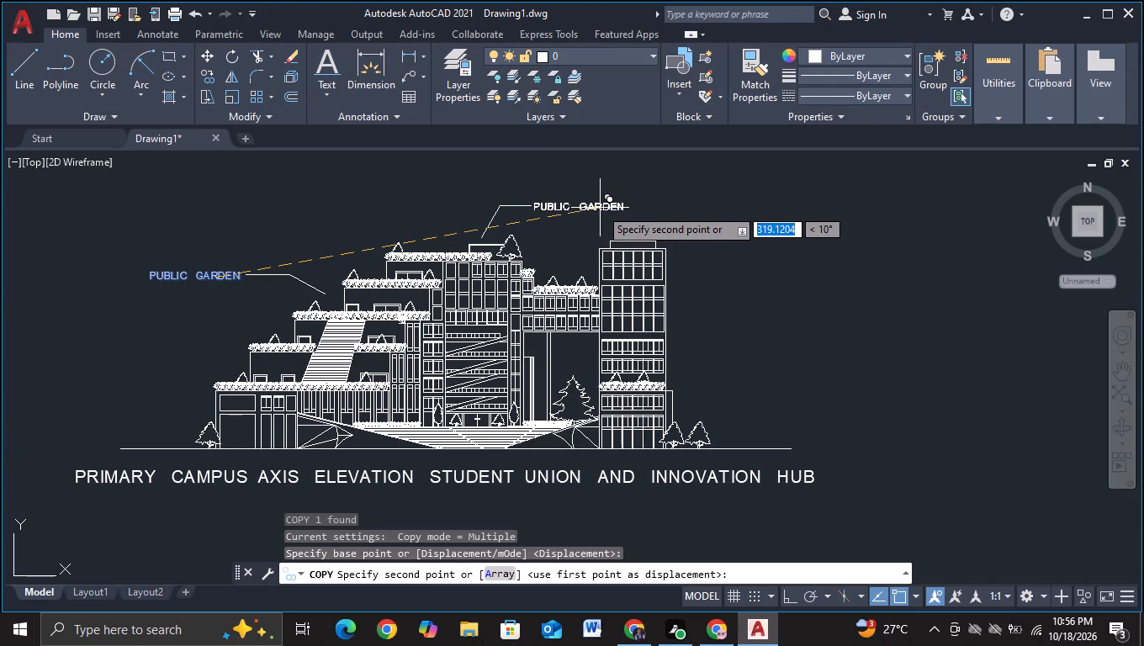
{"action": "left_click", "coordinate": [600, 208]}
{"action": "key", "text": "Escape"}
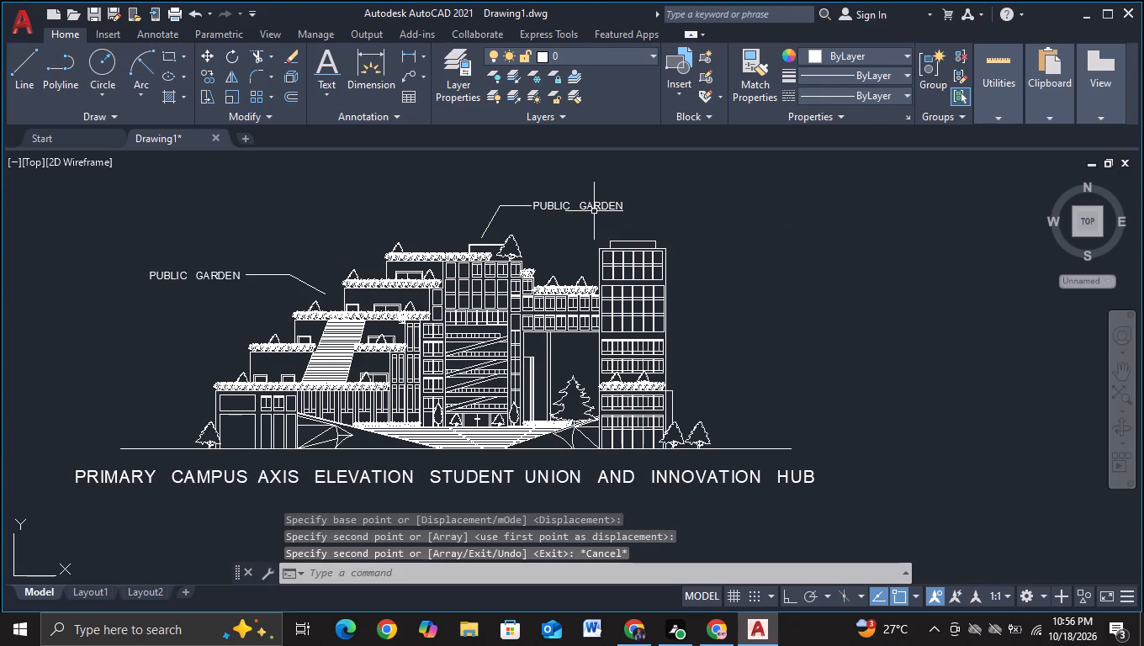
Edit the copied label at the rooftop leader to read STUDENT PLAZA.
{"action": "left_click", "coordinate": [594, 207]}
{"action": "right_click", "coordinate": [594, 207]}
{"action": "left_click", "coordinate": [637, 220]}
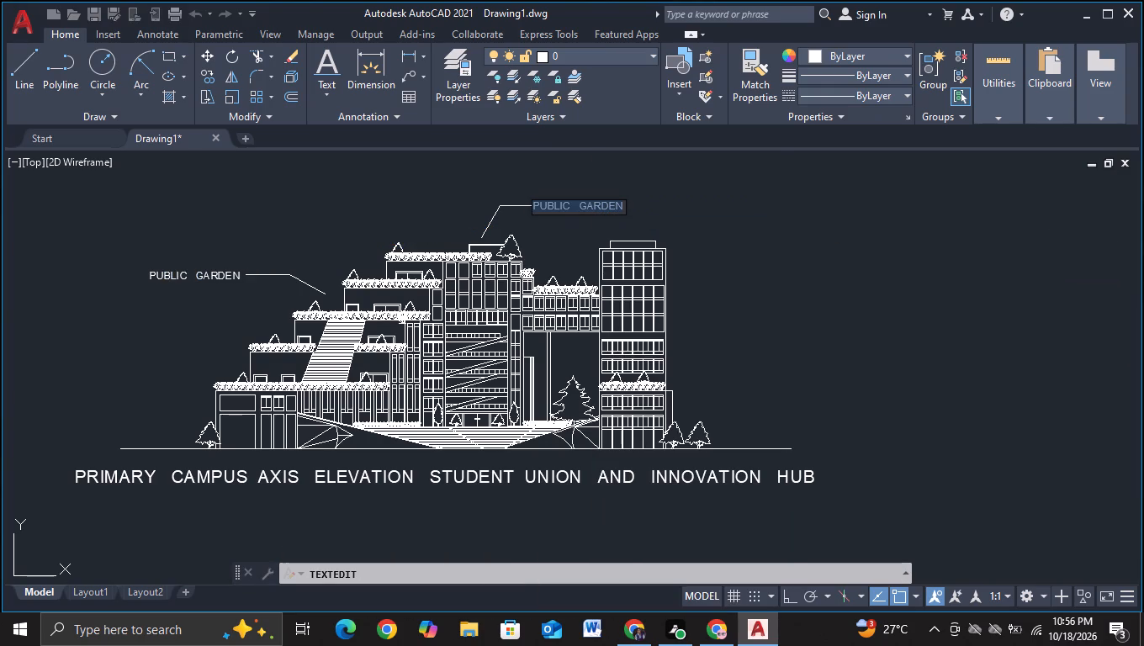
{"action": "key", "text": "BackSpace"}
{"action": "key", "text": "s"}
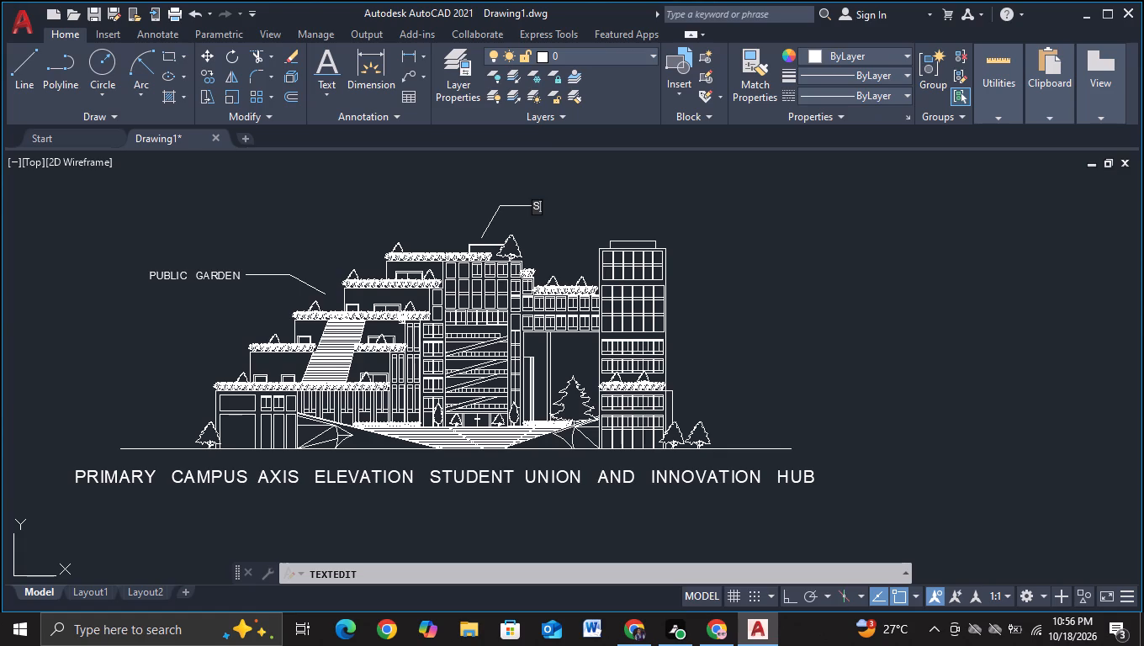
{"action": "type", "text": "TU"}
{"action": "key", "text": "BackSpace"}
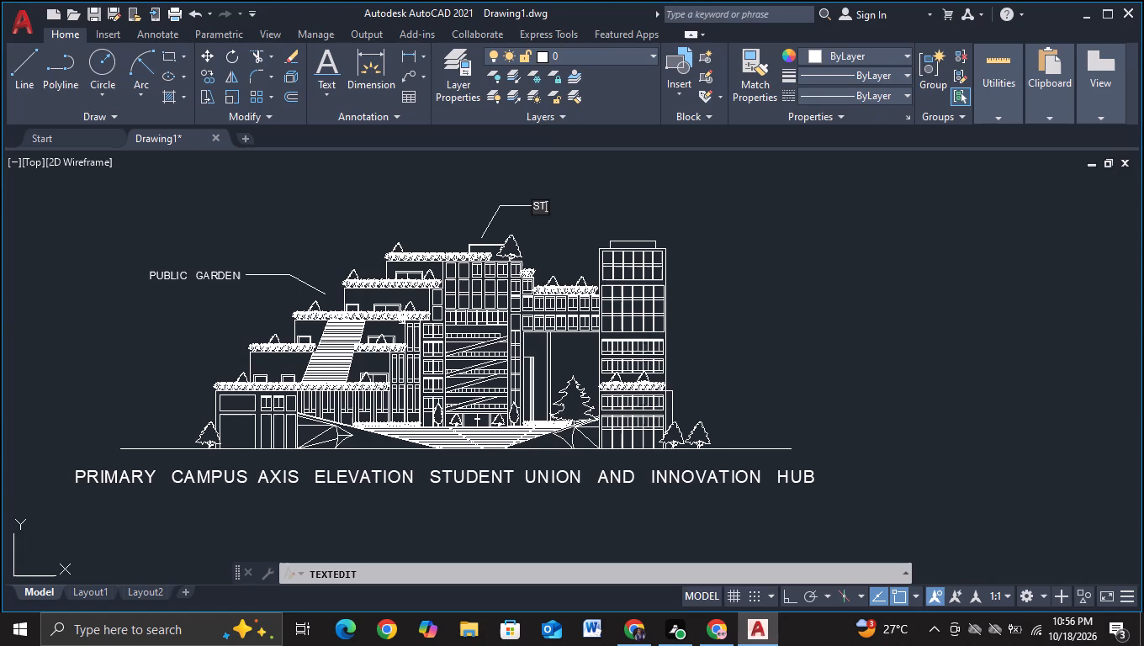
{"action": "type", "text": "UDENT"}
{"action": "key", "text": "space"}
{"action": "key", "text": "space"}
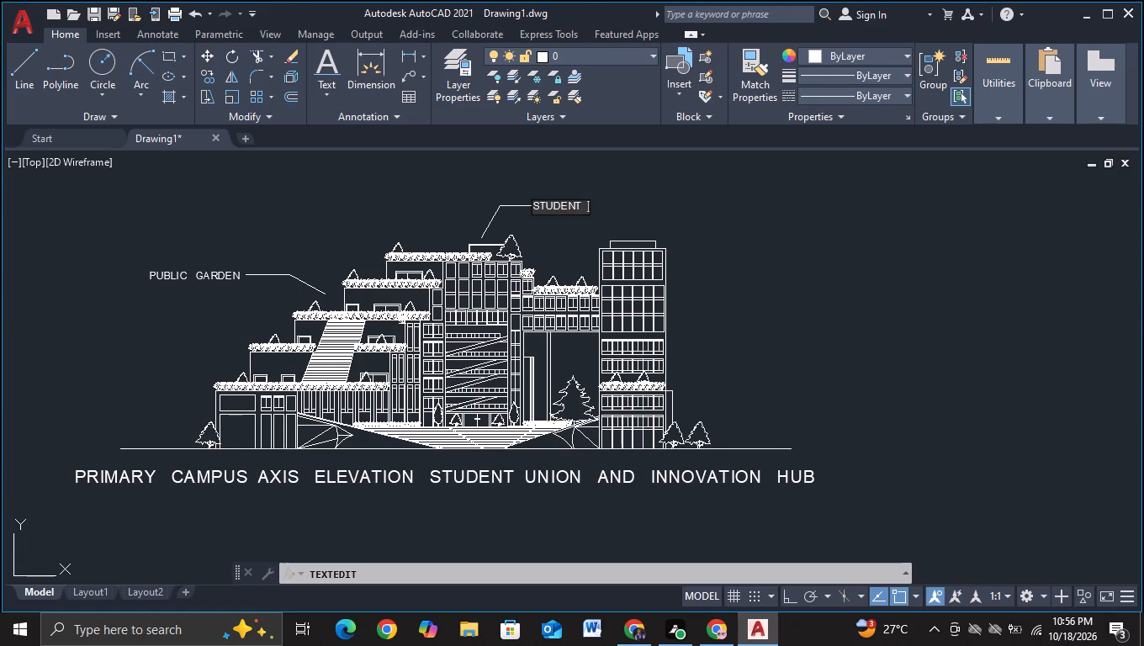
{"action": "key", "text": "space"}
{"action": "type", "text": "PLA"}
{"action": "type", "text": "ZA"}
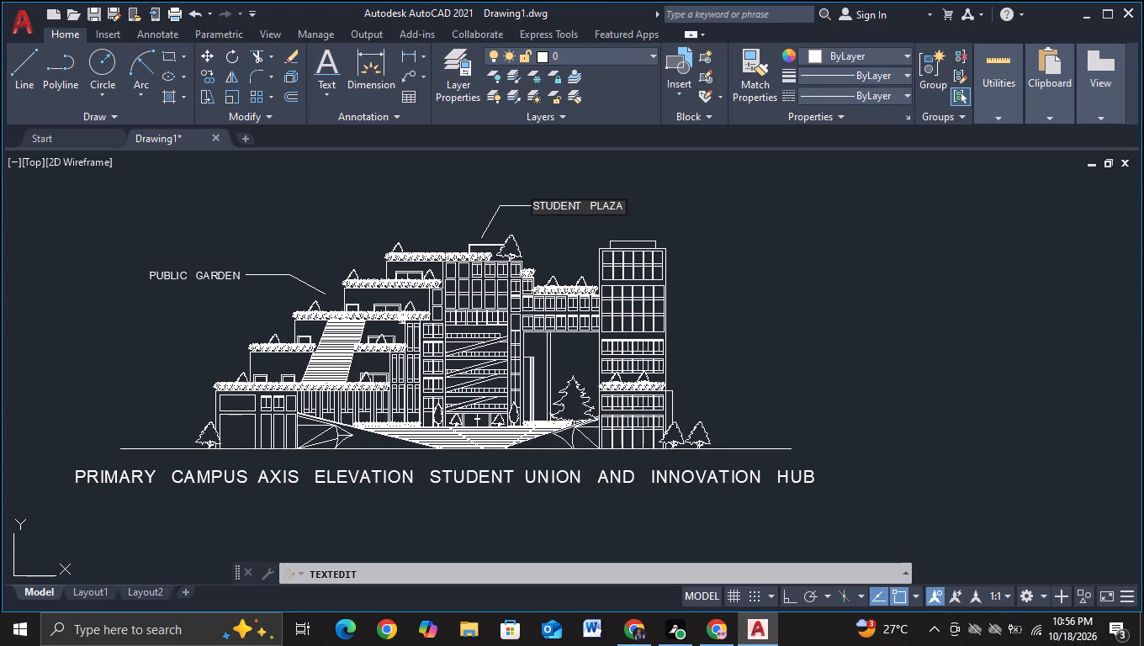
{"action": "left_click", "coordinate": [544, 230]}
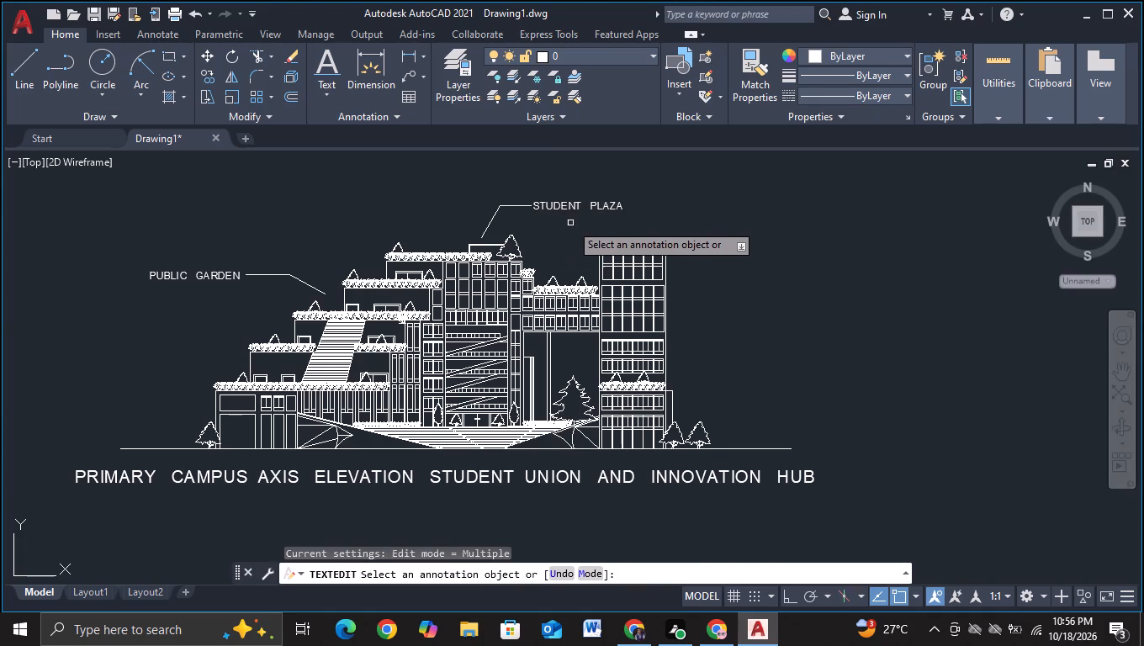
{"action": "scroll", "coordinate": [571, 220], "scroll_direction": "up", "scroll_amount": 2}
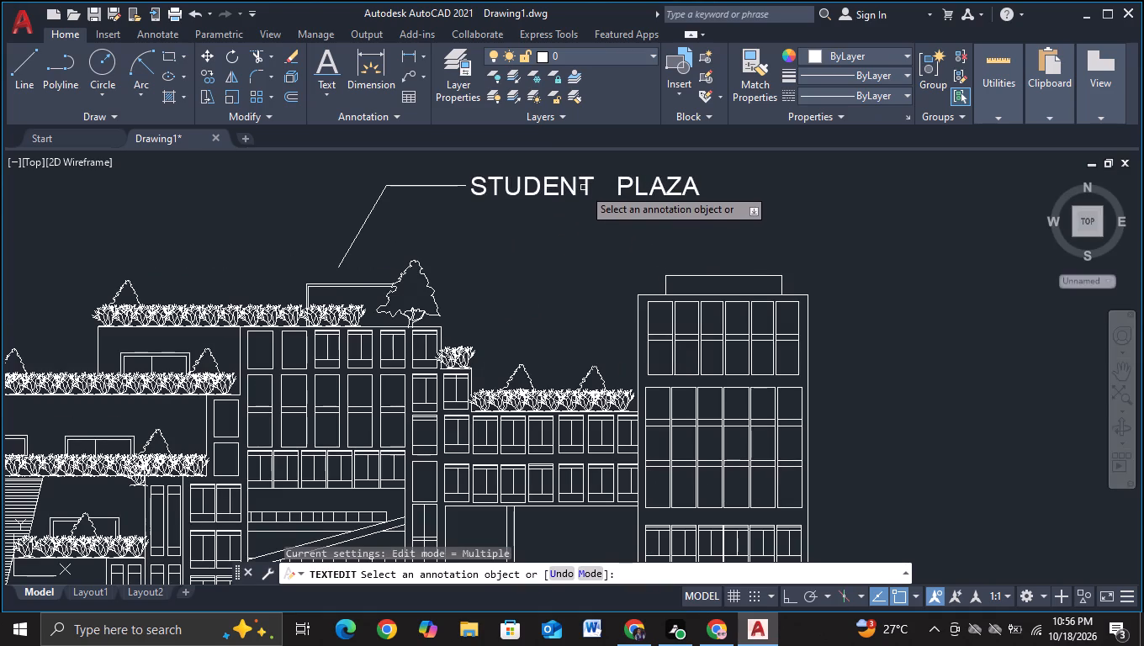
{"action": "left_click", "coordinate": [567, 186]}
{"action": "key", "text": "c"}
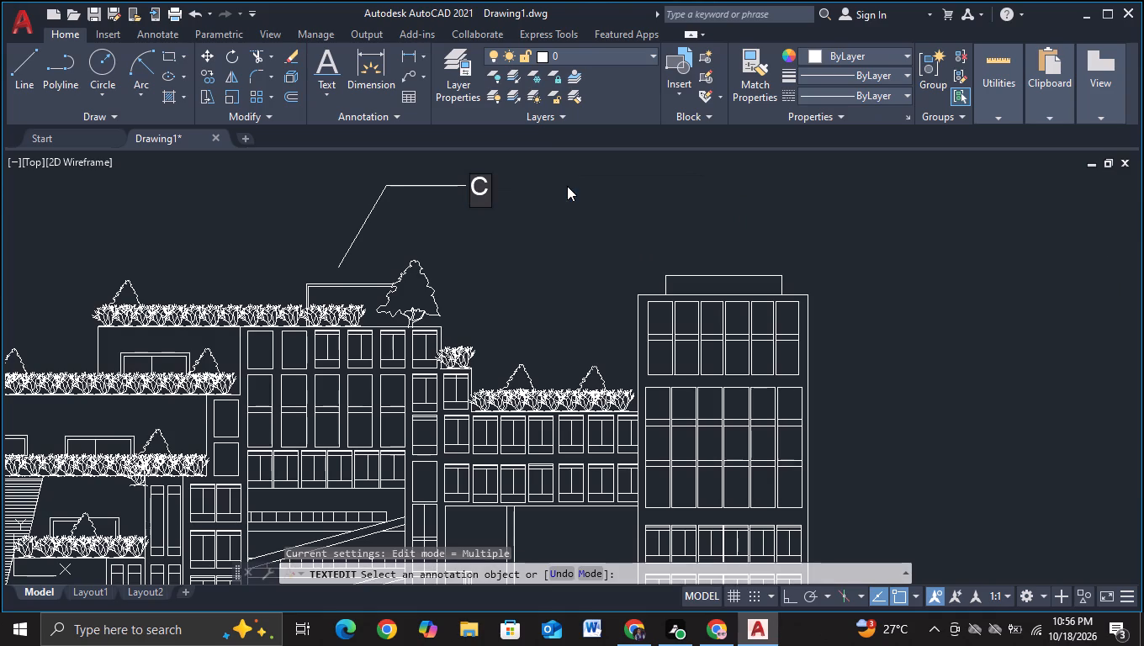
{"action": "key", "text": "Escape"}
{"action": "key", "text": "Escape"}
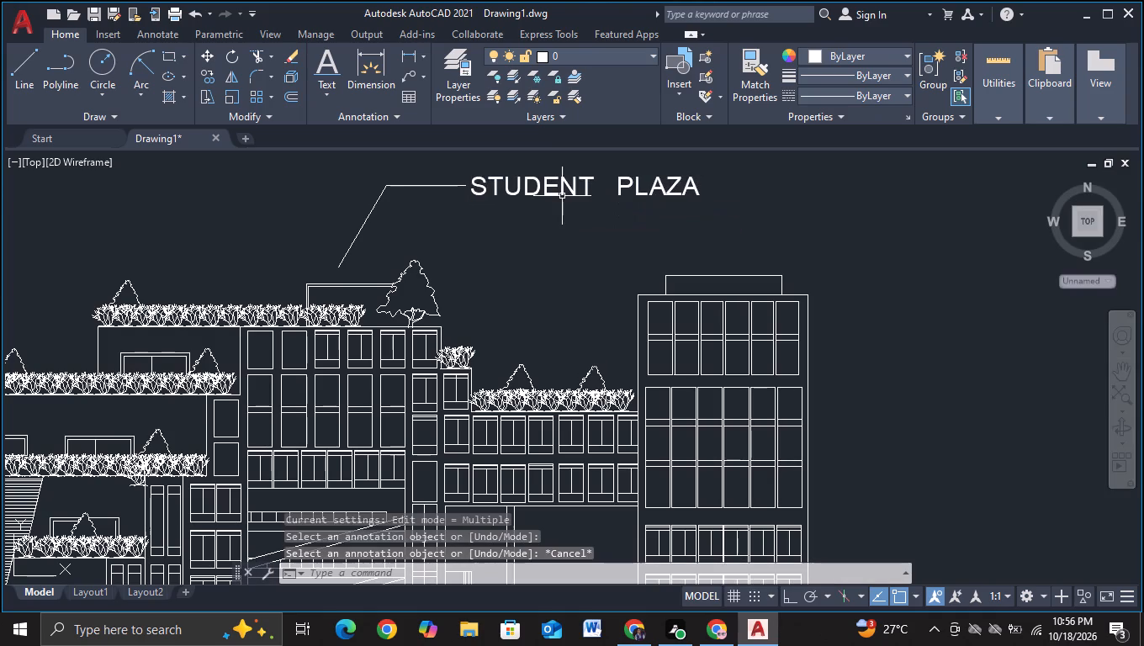
Copy the STUDENT PLAZA label about 11 units downward to form a second text line beneath it.
{"action": "left_click", "coordinate": [566, 189]}
{"action": "key", "text": "c"}
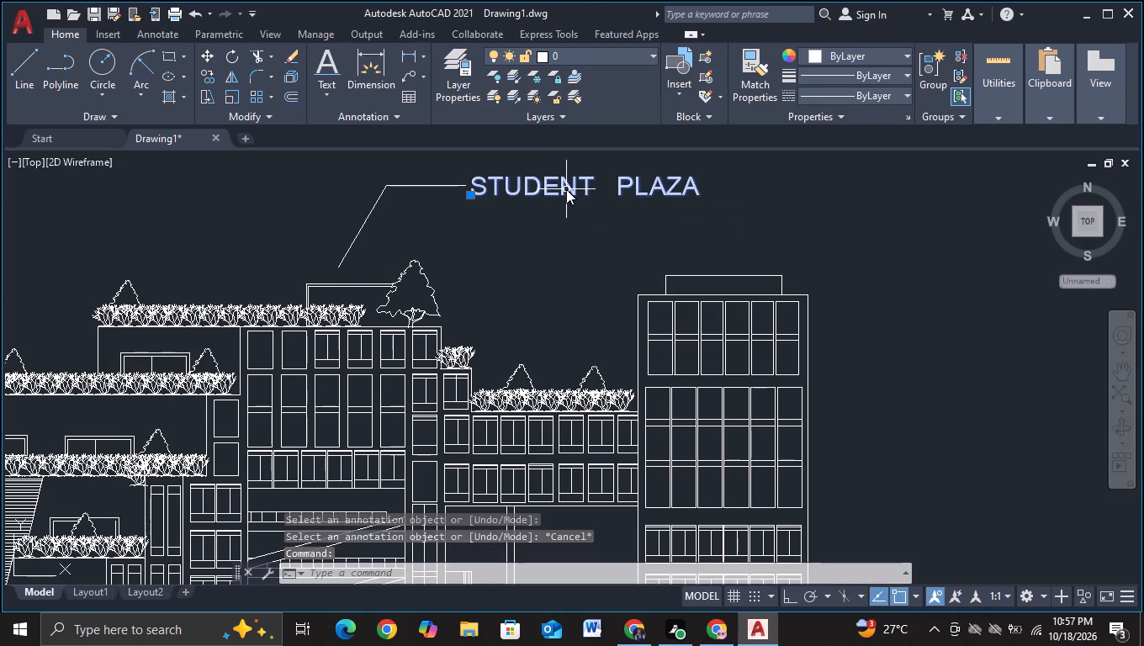
{"action": "left_click", "coordinate": [638, 244]}
{"action": "left_click", "coordinate": [559, 195]}
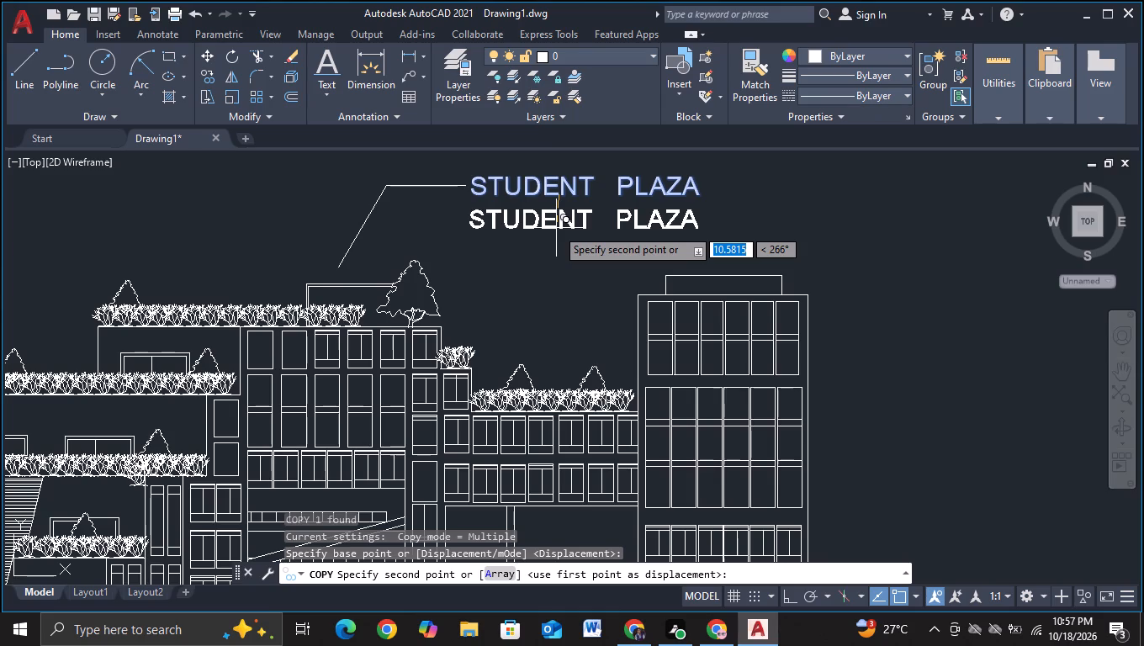
{"action": "left_click", "coordinate": [556, 228]}
{"action": "key", "text": "Escape"}
Edit the lower STUDENT PLAZA copy to read INCUBATION.
{"action": "left_click", "coordinate": [559, 228]}
{"action": "right_click", "coordinate": [559, 228]}
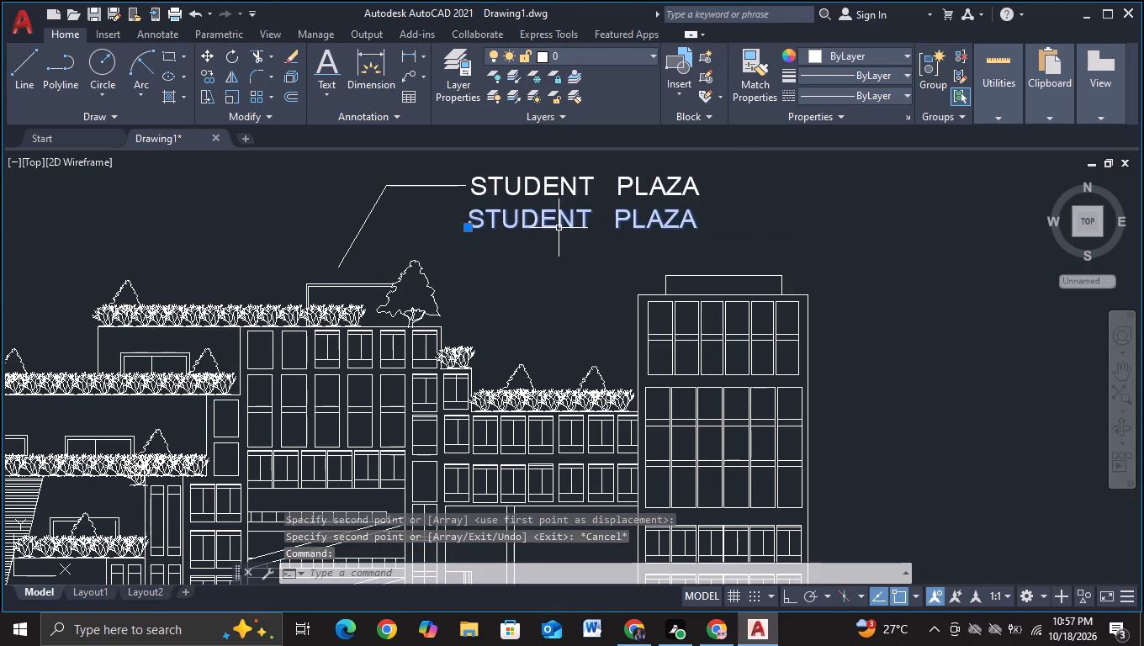
{"action": "left_click", "coordinate": [592, 217]}
{"action": "key", "text": "BackSpace"}
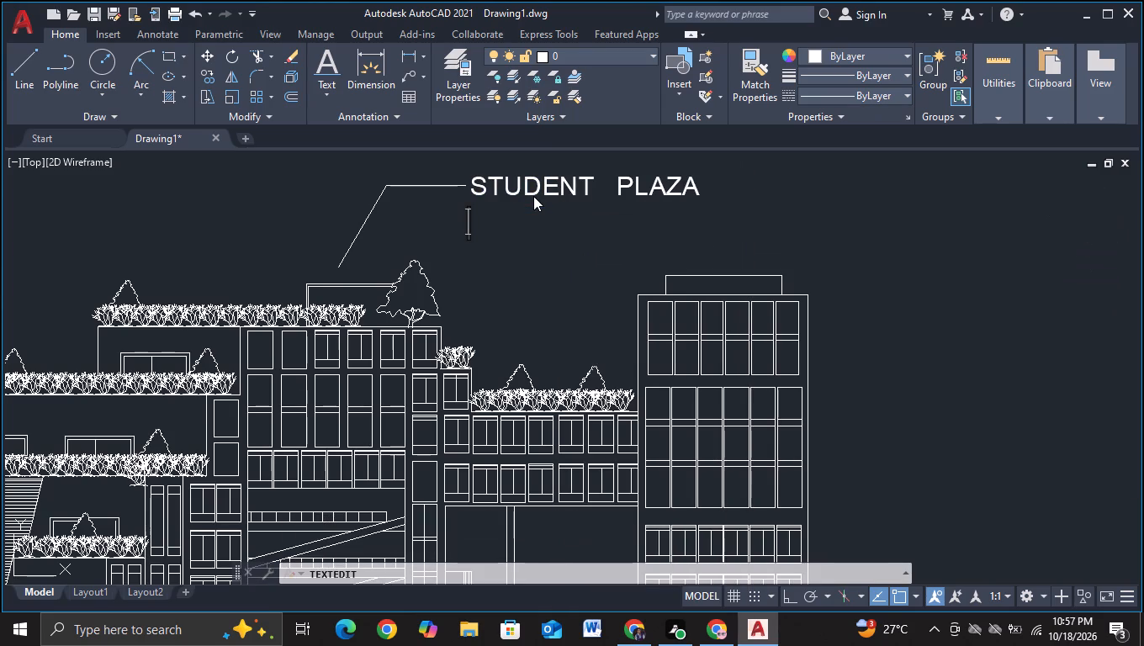
{"action": "type", "text": "INCU"}
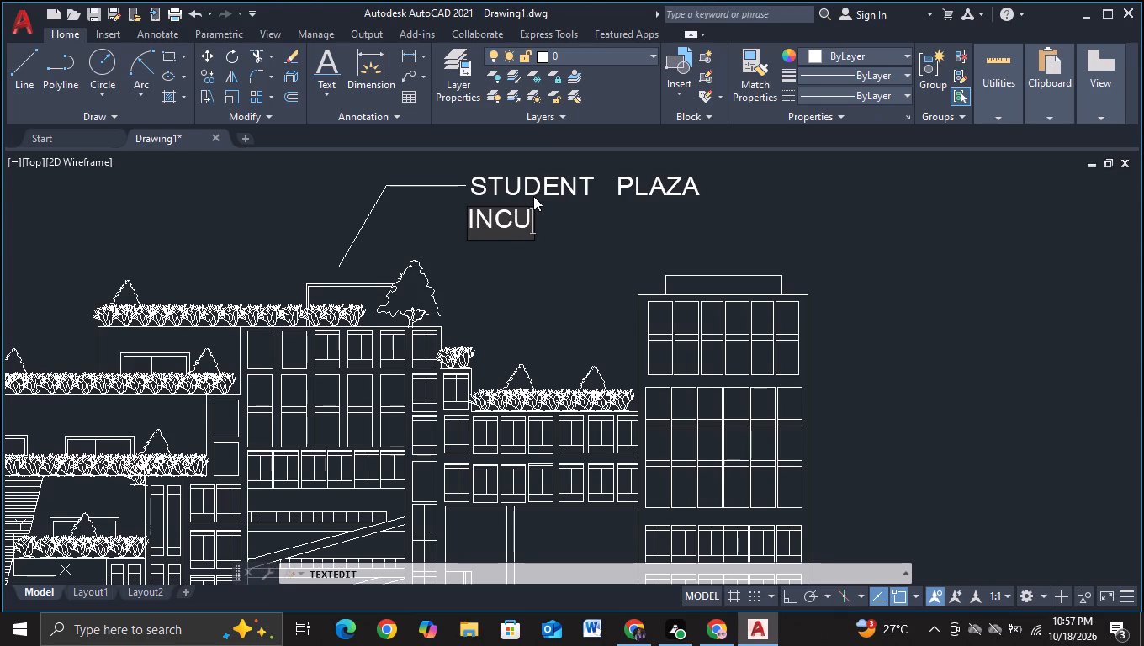
{"action": "type", "text": "BATION"}
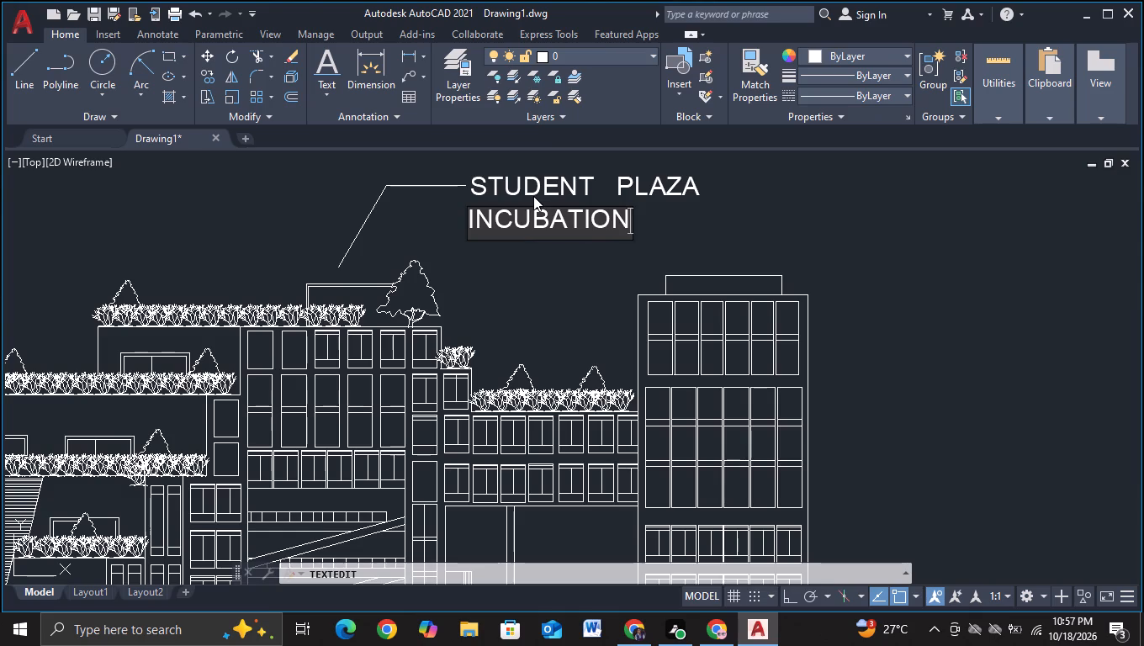
{"action": "key", "text": "Return"}
{"action": "key", "text": "Escape"}
Scale the STUDENT PLAZA and INCUBATION labels together by a factor of about 0.9.
{"action": "scroll", "coordinate": [581, 241], "scroll_direction": "down", "scroll_amount": 2}
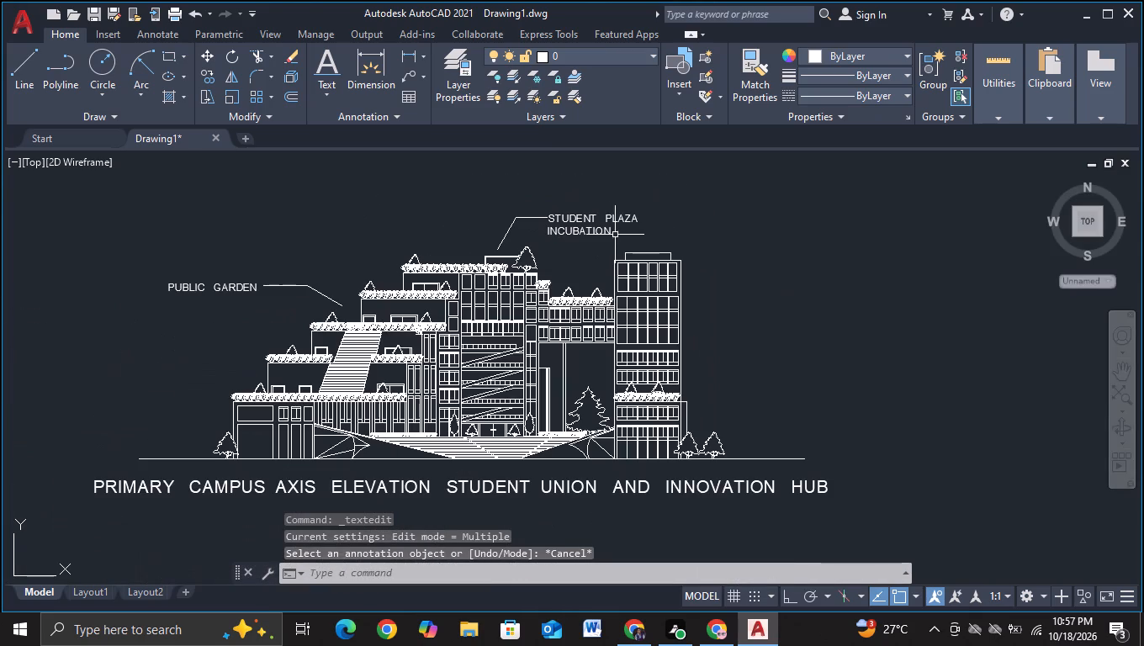
{"action": "scroll", "coordinate": [646, 220], "scroll_direction": "up", "scroll_amount": 1}
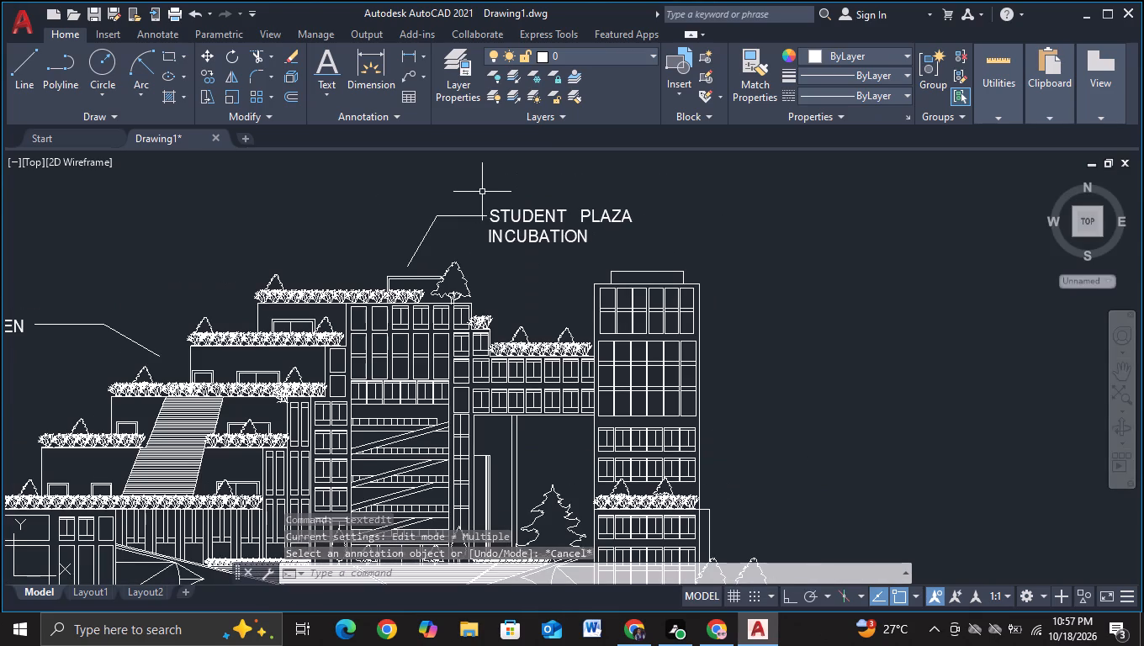
{"action": "left_click", "coordinate": [482, 192]}
{"action": "left_click", "coordinate": [638, 256]}
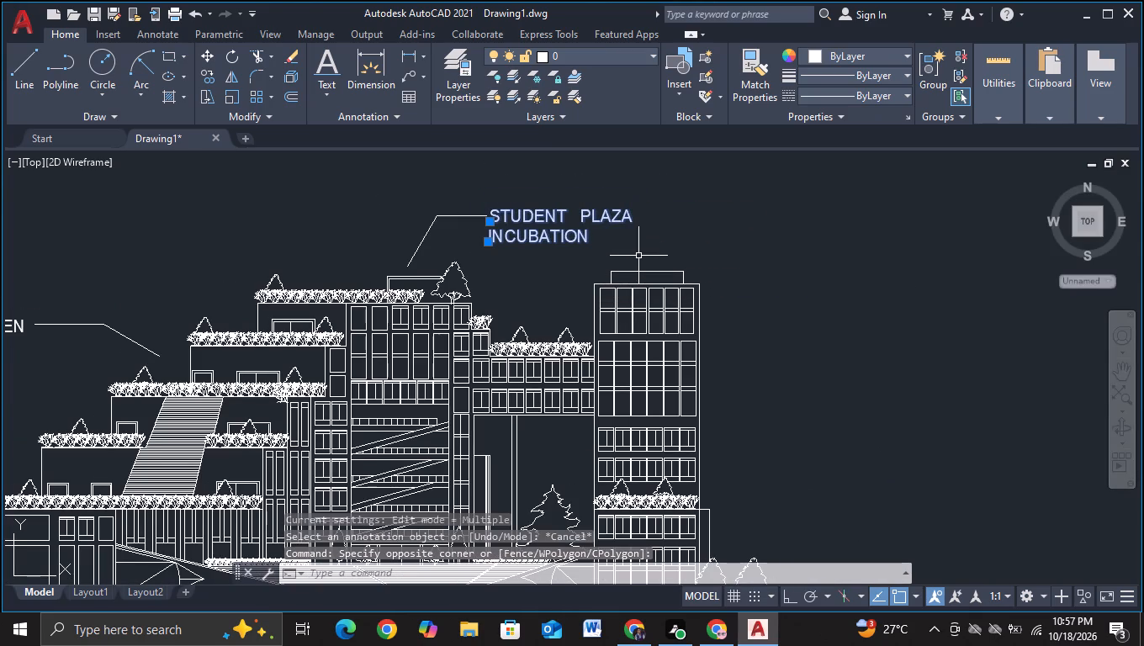
{"action": "key", "text": "s"}
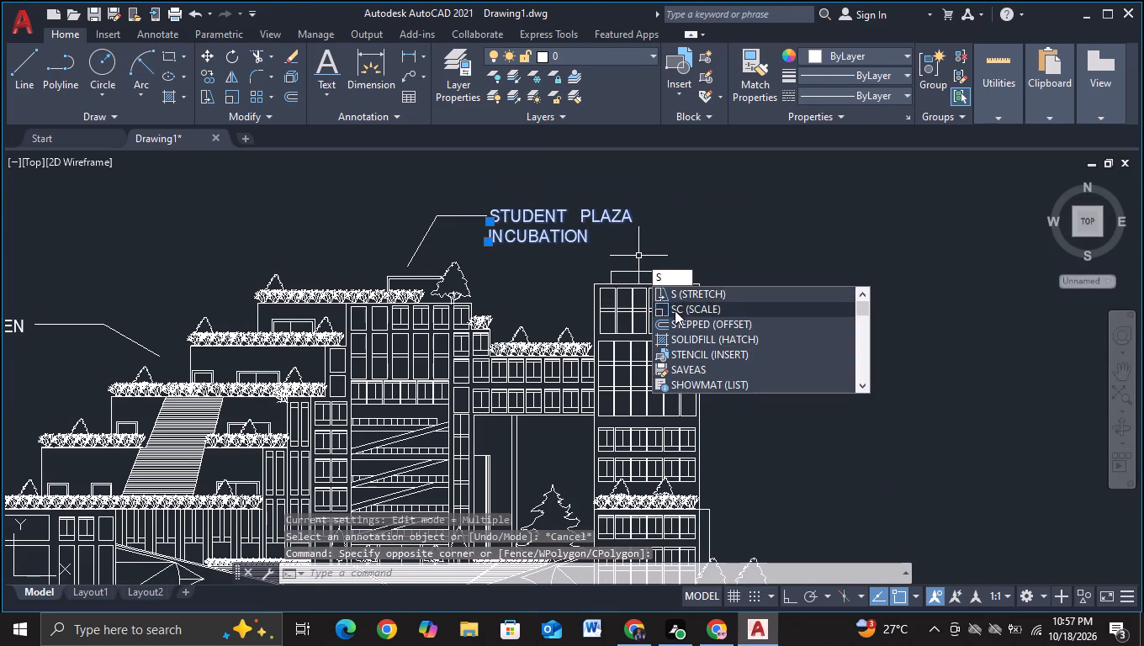
{"action": "left_click", "coordinate": [675, 310]}
{"action": "left_click", "coordinate": [583, 246]}
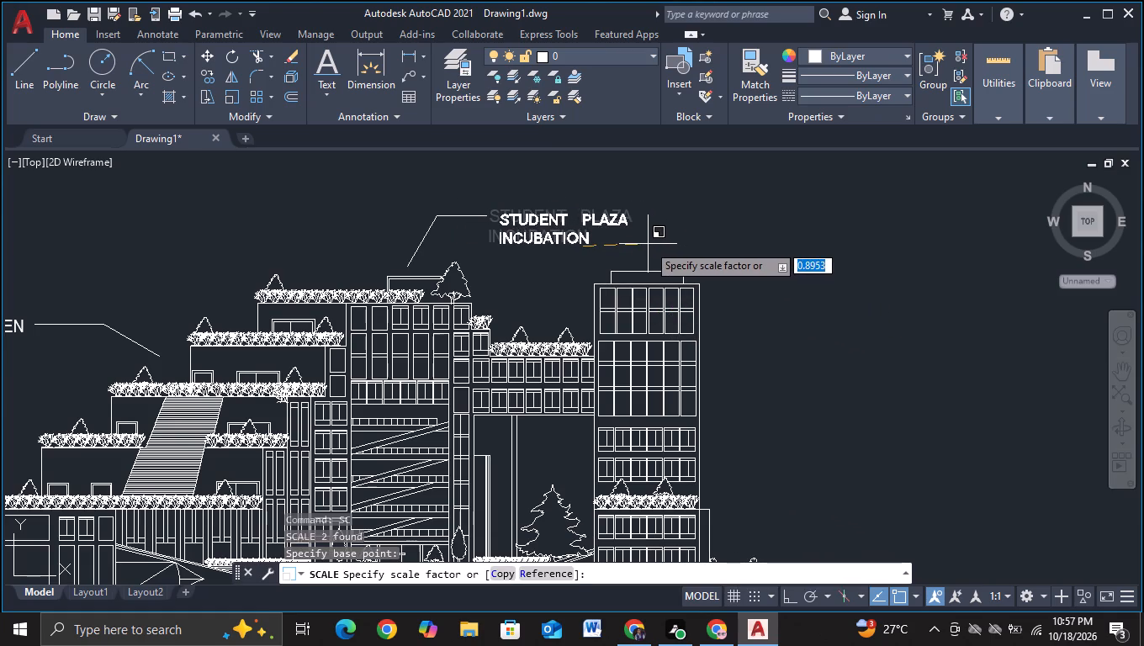
{"action": "left_click", "coordinate": [648, 244]}
Move the STUDENT PLAZA and INCUBATION labels together about 8 units at 99°, placing the two lines around the leader's landing height.
{"action": "left_click", "coordinate": [490, 194]}
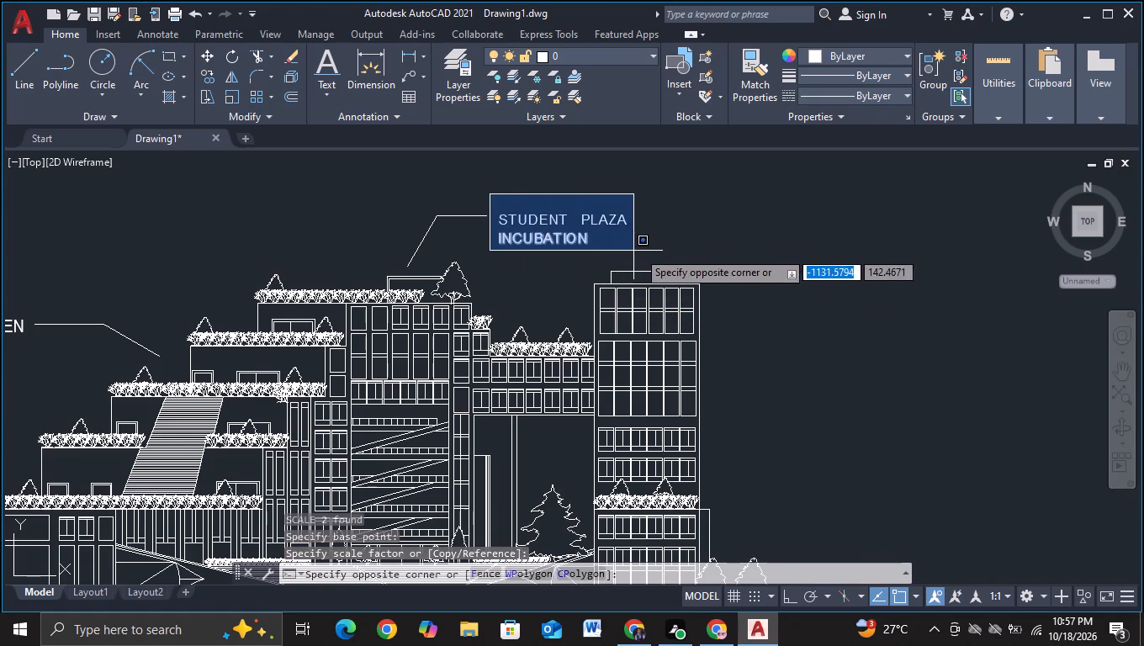
{"action": "left_click", "coordinate": [638, 251]}
{"action": "key", "text": "m"}
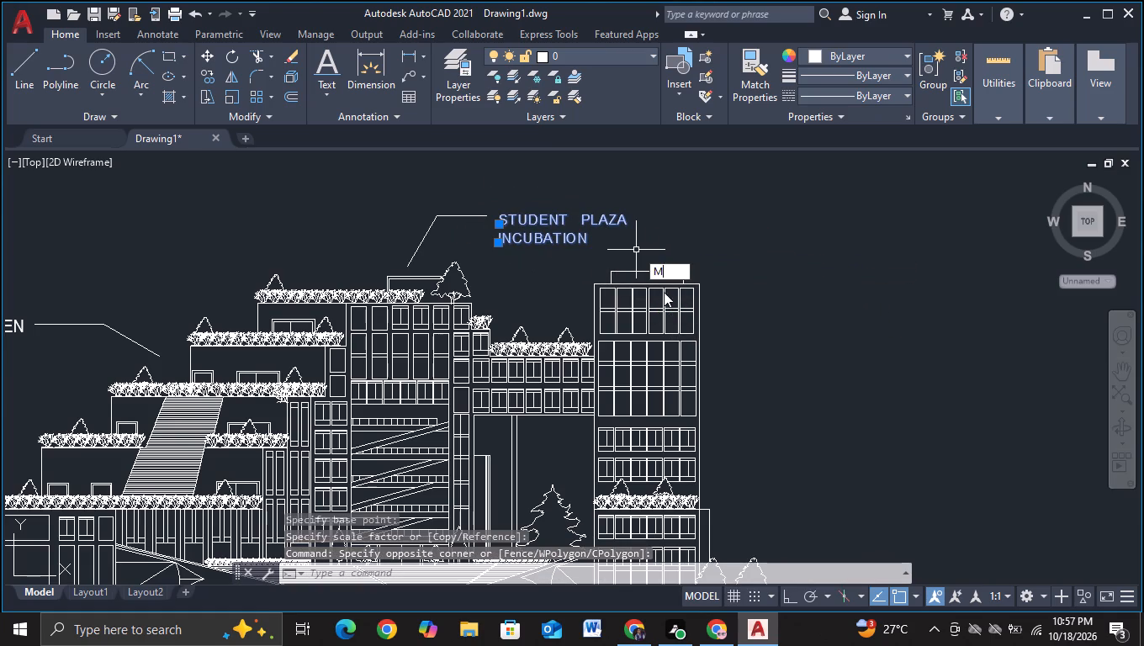
{"action": "left_click", "coordinate": [665, 286]}
{"action": "left_click", "coordinate": [569, 242]}
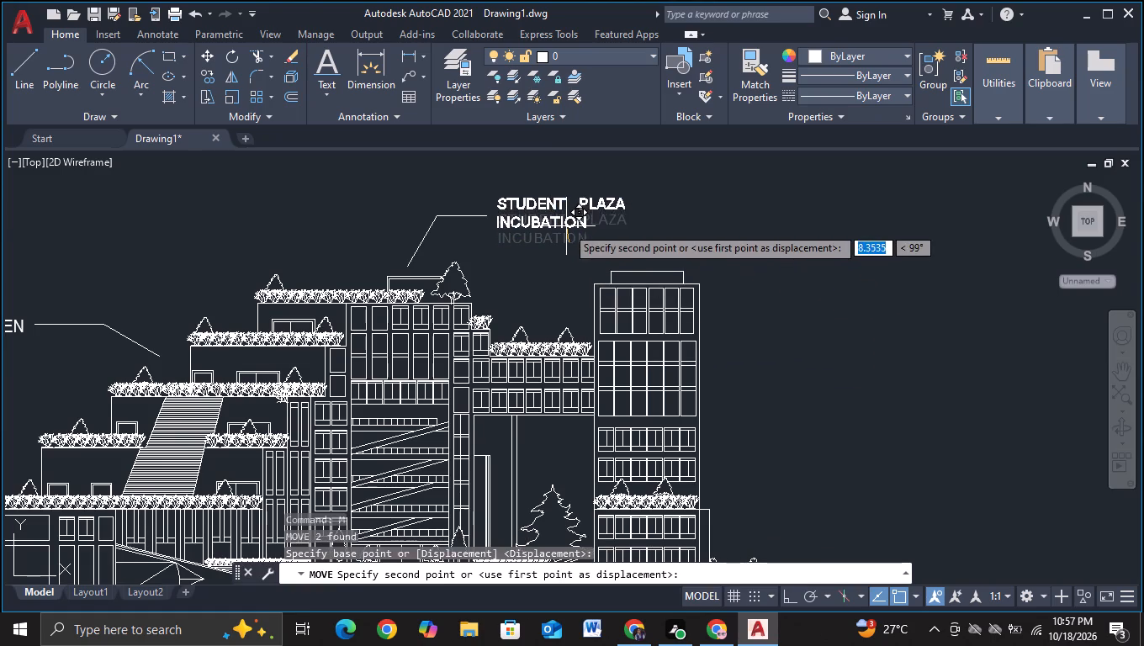
{"action": "left_click", "coordinate": [566, 226]}
{"action": "scroll", "coordinate": [646, 234], "scroll_direction": "down", "scroll_amount": 1}
{"action": "middle_click_drag", "start_coordinate": [764, 278], "coordinate": [755, 248]}
{"action": "key", "text": "Escape"}
Copy the STUDENT PLAZA label about 124 units at 264° into the open bay beside the tower, above the large tree.
{"action": "middle_click_drag", "start_coordinate": [774, 308], "coordinate": [773, 283]}
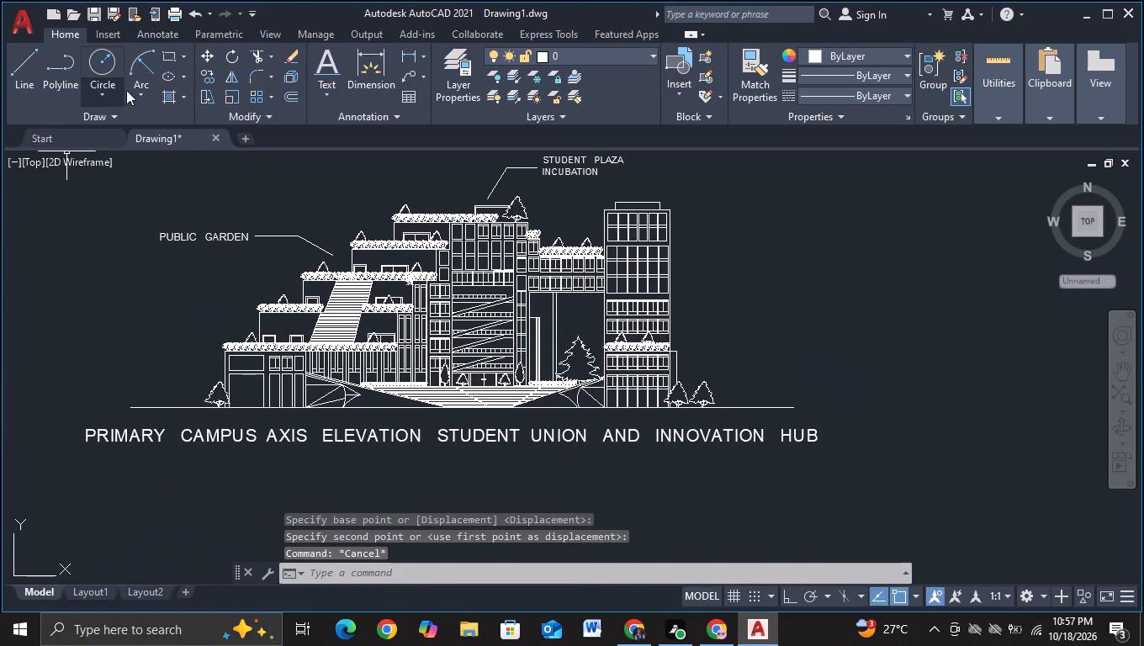
{"action": "left_click", "coordinate": [580, 163]}
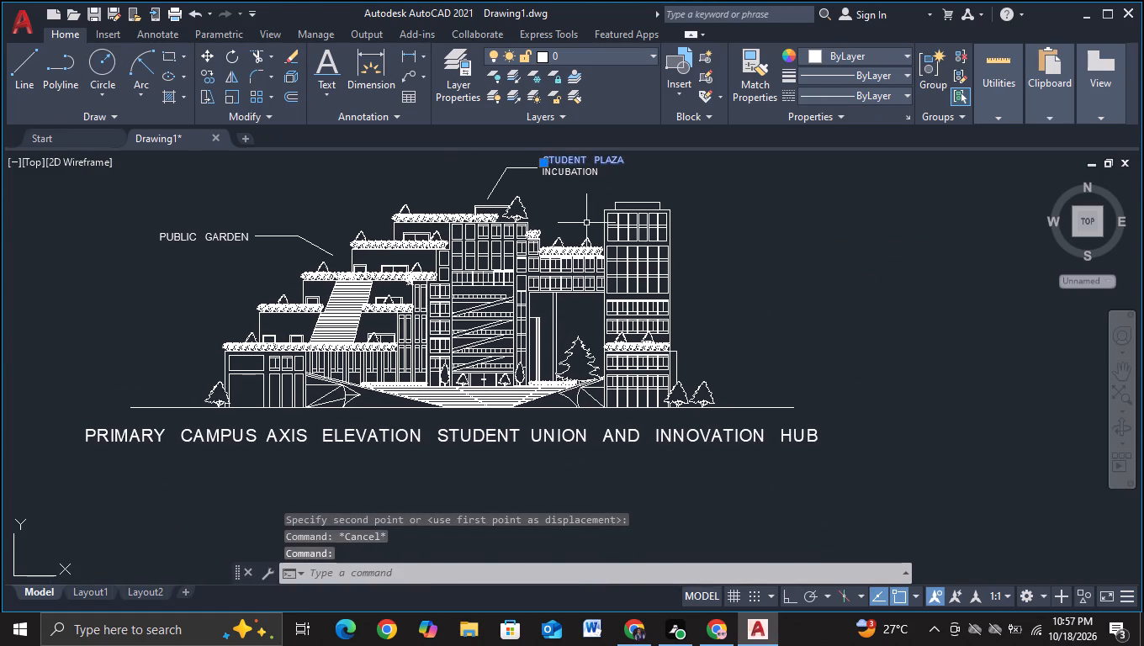
{"action": "key", "text": "c"}
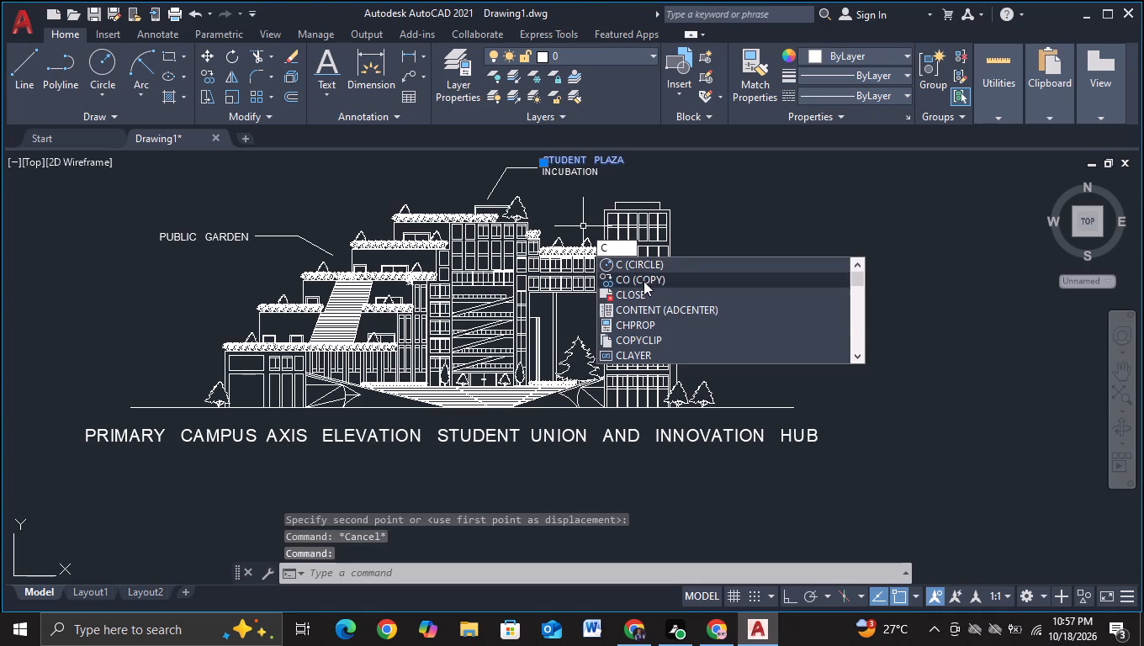
{"action": "left_click", "coordinate": [643, 278]}
{"action": "left_click", "coordinate": [584, 165]}
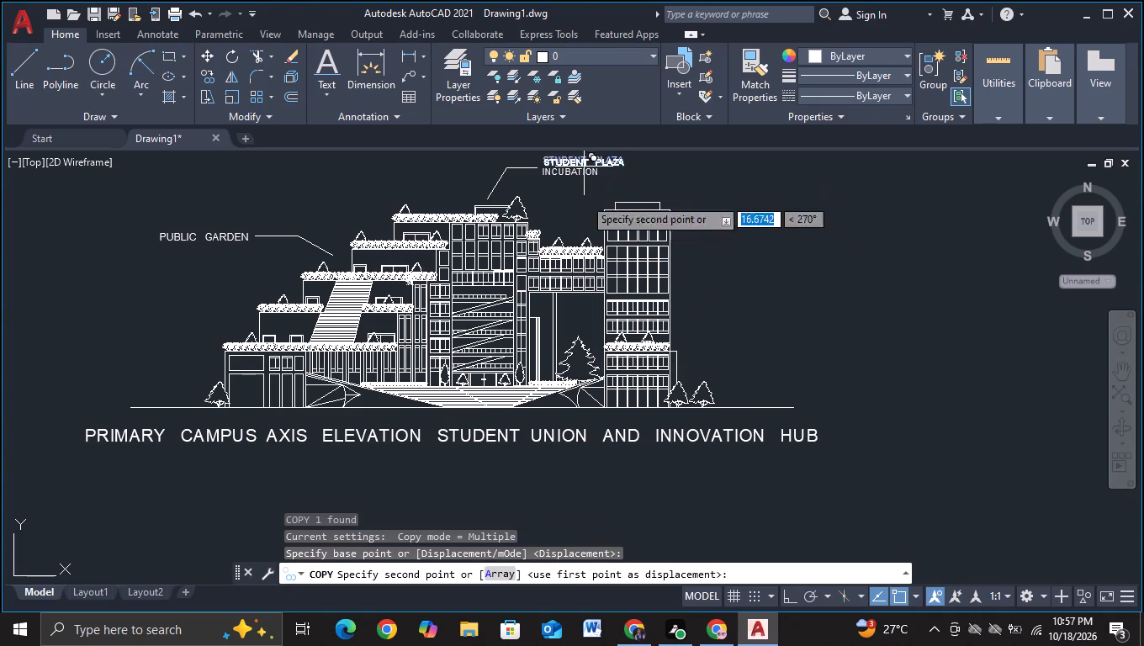
{"action": "scroll", "coordinate": [568, 313], "scroll_direction": "up", "scroll_amount": 2}
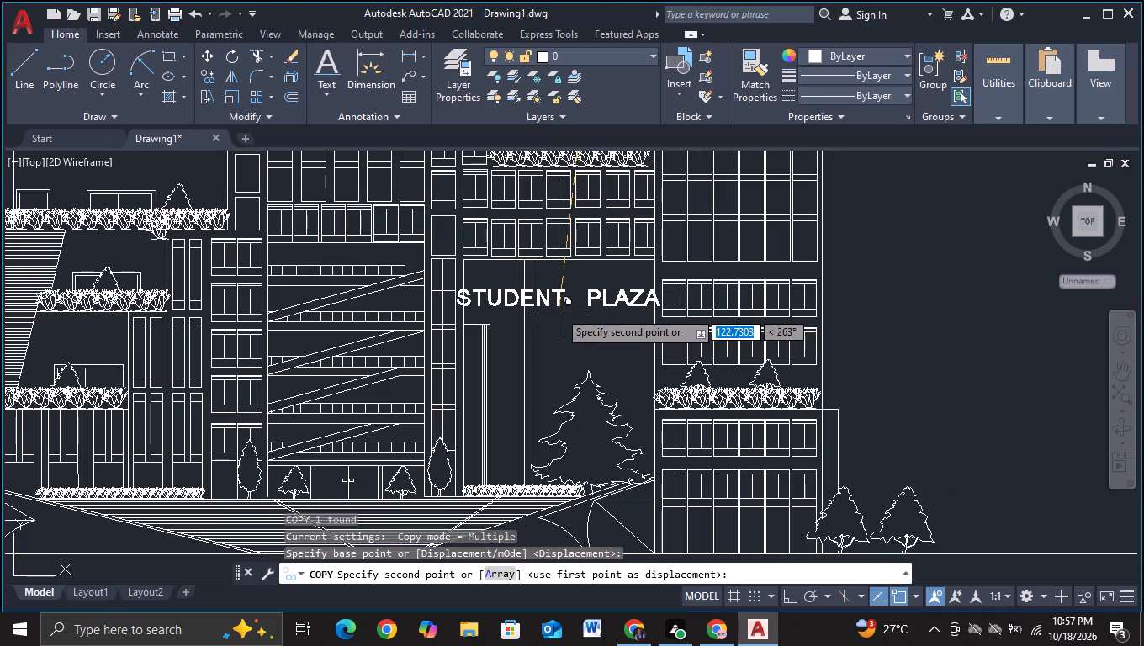
{"action": "left_click", "coordinate": [560, 315]}
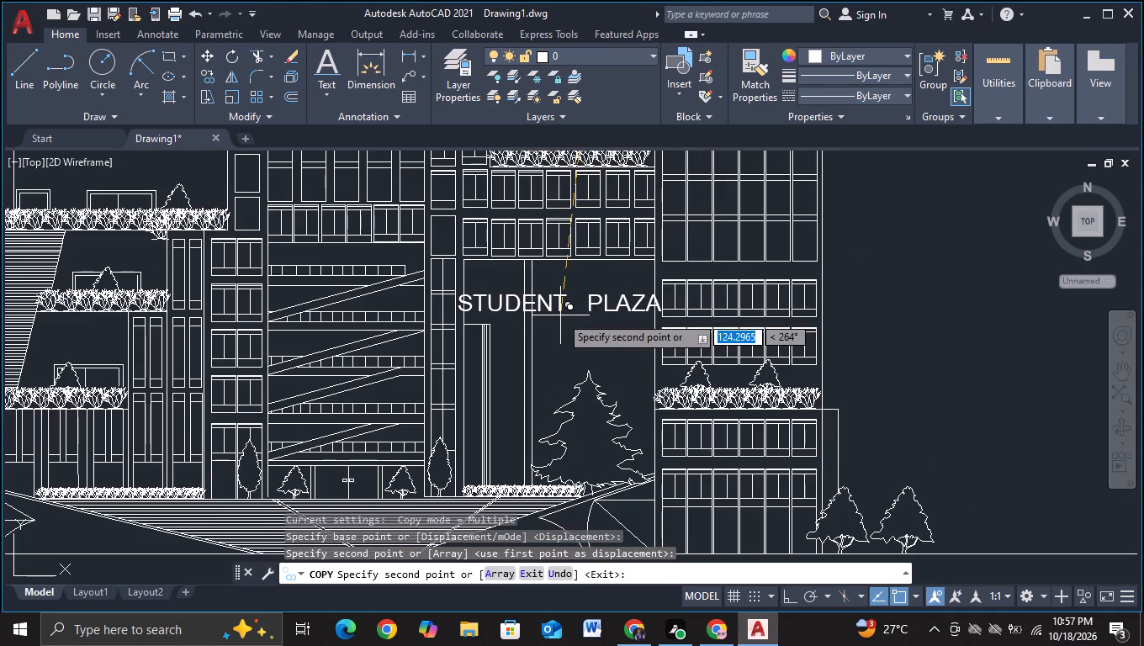
{"action": "key", "text": "Escape"}
Scale the copied STUDENT PLAZA label in the open bay down by a factor of about 0.7.
{"action": "left_click", "coordinate": [551, 309]}
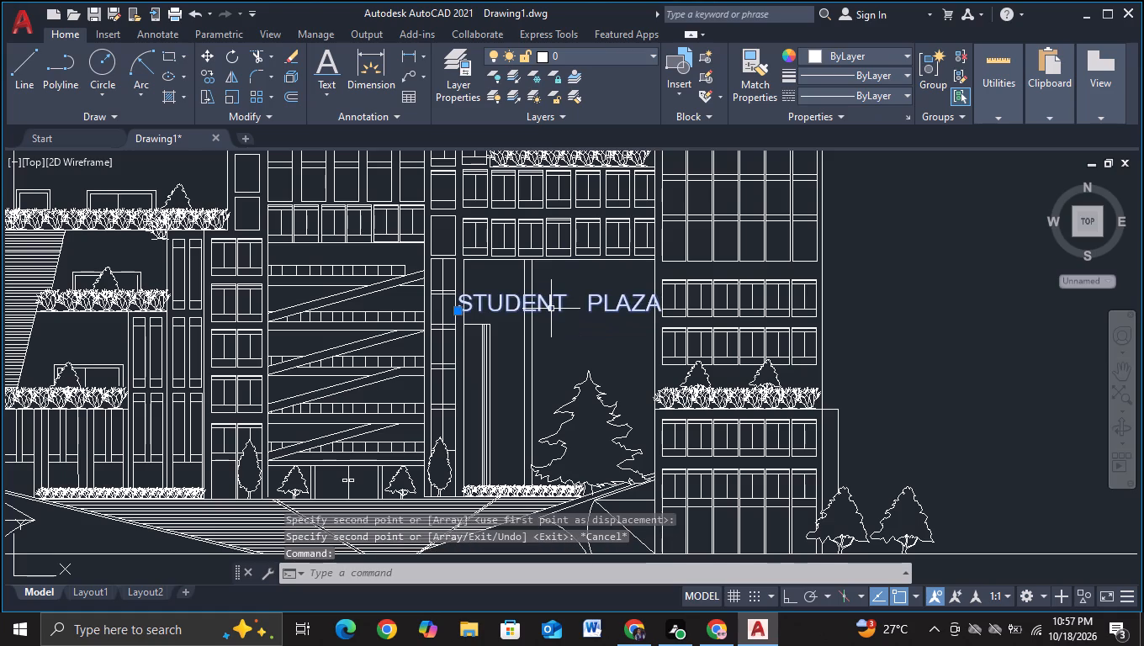
{"action": "key", "text": "s"}
{"action": "left_click", "coordinate": [618, 357]}
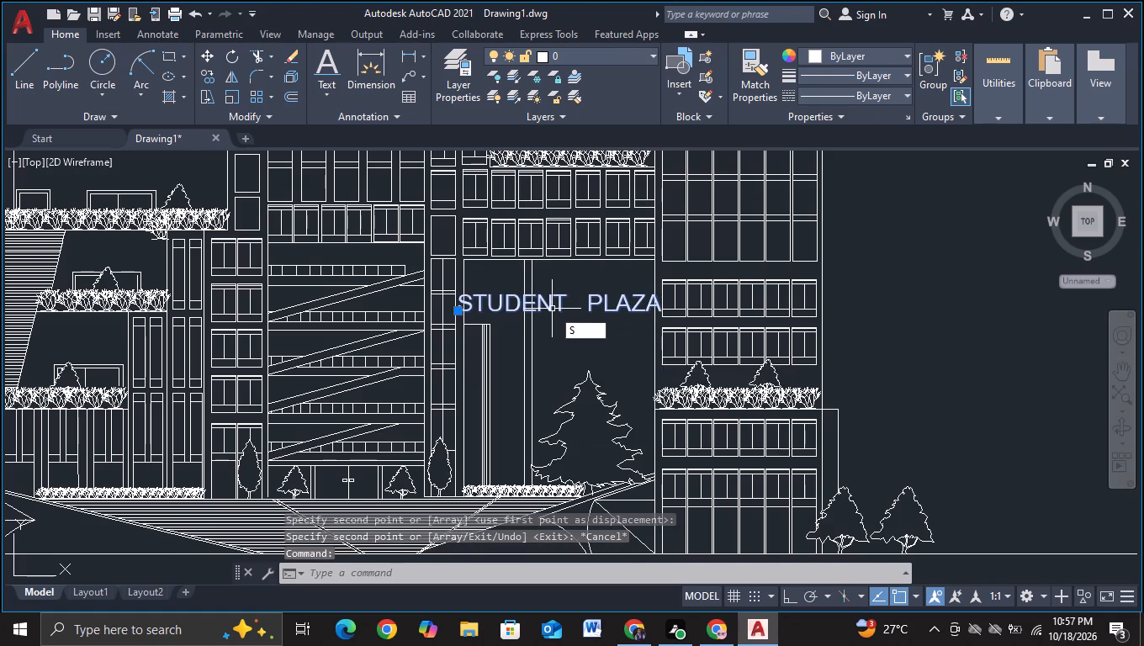
{"action": "left_click", "coordinate": [597, 307]}
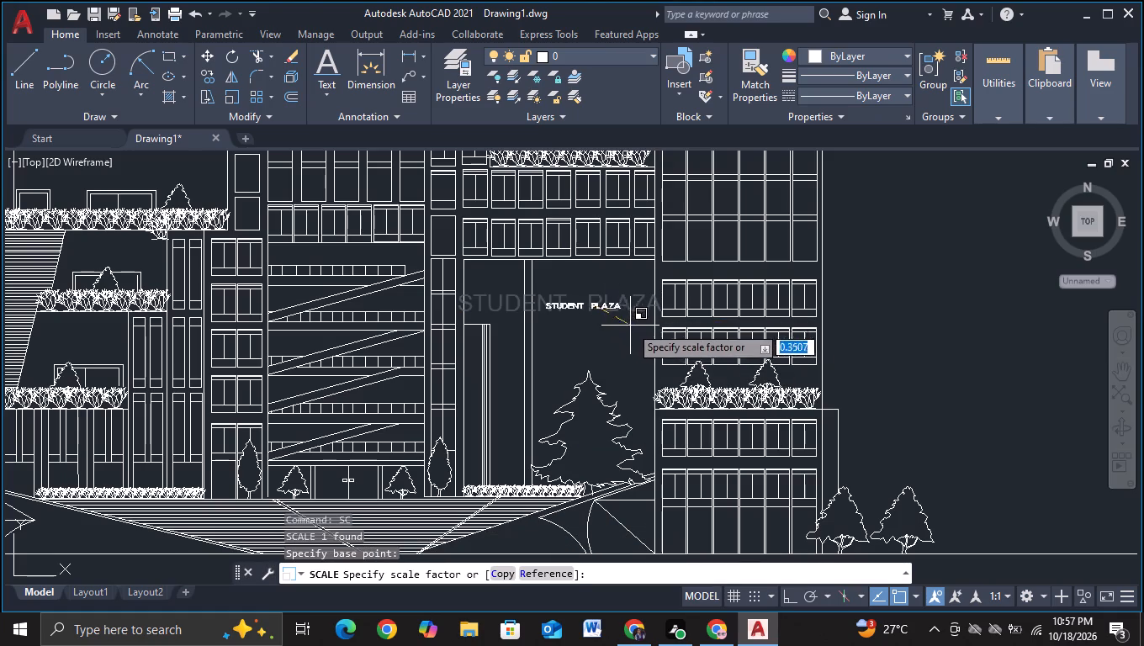
{"action": "left_click", "coordinate": [644, 361]}
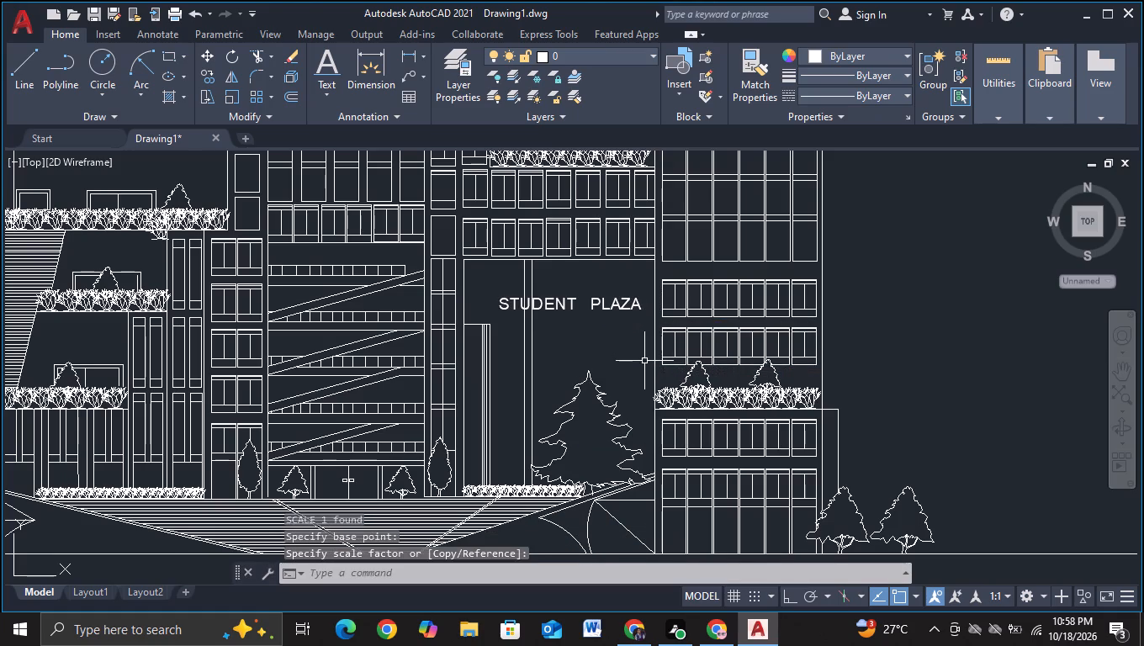
Trim away the column's first vertical line where it passes behind the copied STUDENT PLAZA label.
{"action": "left_click", "coordinate": [252, 61]}
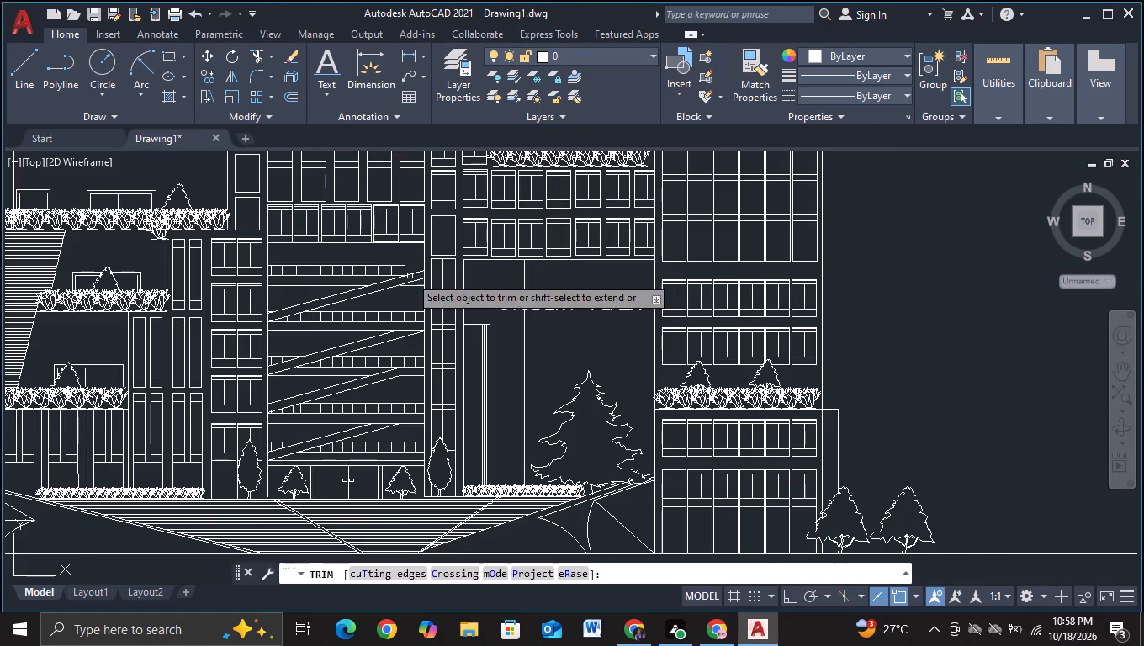
{"action": "scroll", "coordinate": [418, 278], "scroll_direction": "up", "scroll_amount": 2}
{"action": "scroll", "coordinate": [477, 330], "scroll_direction": "up", "scroll_amount": 2}
{"action": "middle_click_drag", "start_coordinate": [712, 365], "coordinate": [394, 354]}
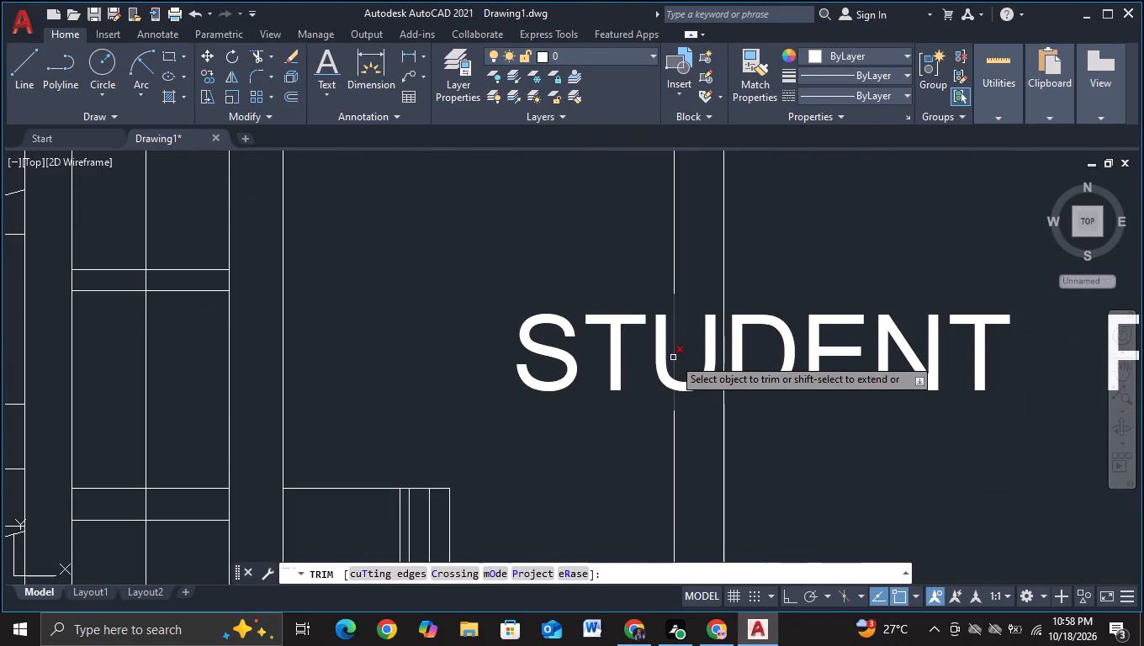
{"action": "left_click", "coordinate": [673, 354]}
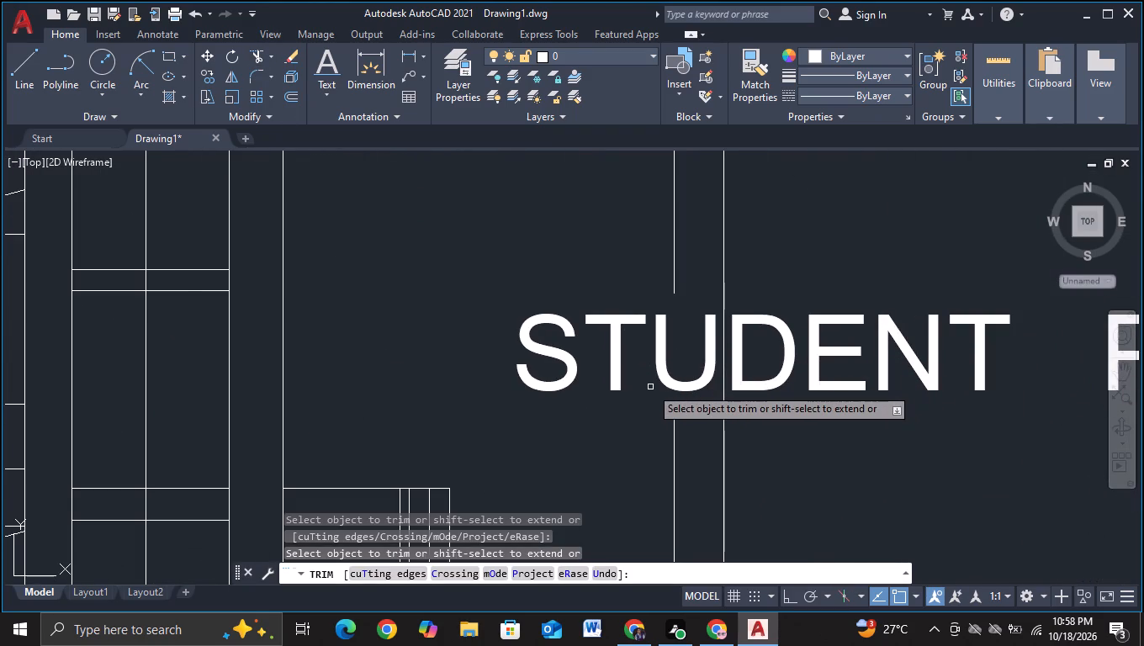
{"action": "scroll", "coordinate": [650, 387], "scroll_direction": "down", "scroll_amount": 2}
{"action": "scroll", "coordinate": [760, 419], "scroll_direction": "up", "scroll_amount": 1}
{"action": "key", "text": "Escape"}
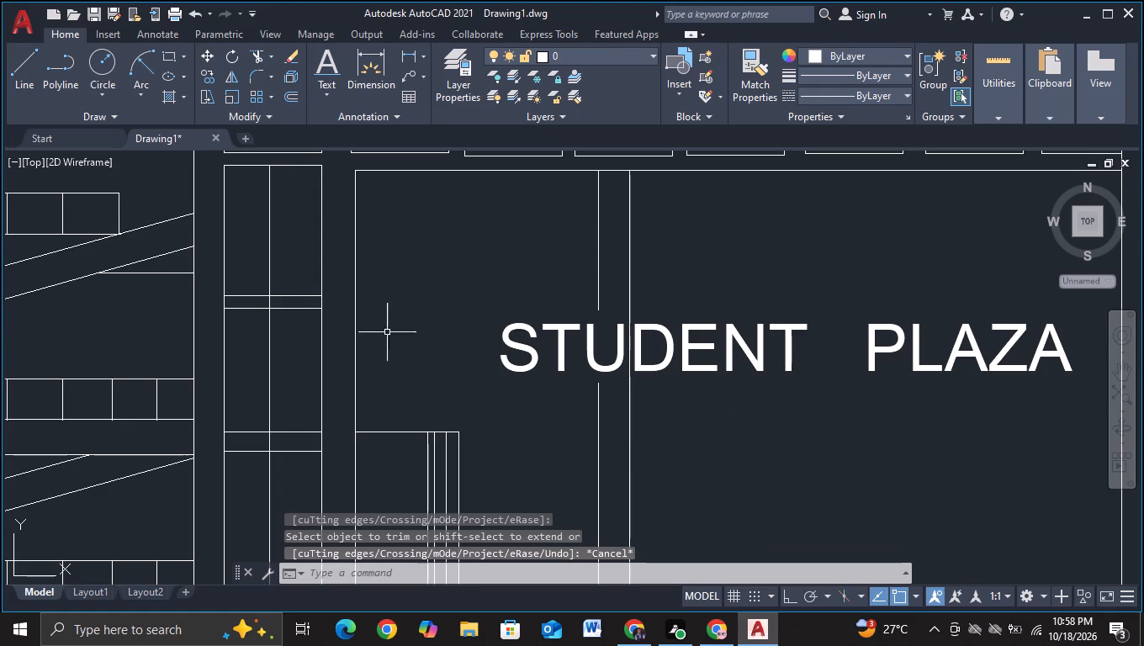
Draw two short horizontal lines across the column, one just above and one just below the STUDENT PLAZA lettering in the bay.
{"action": "left_click", "coordinate": [20, 78]}
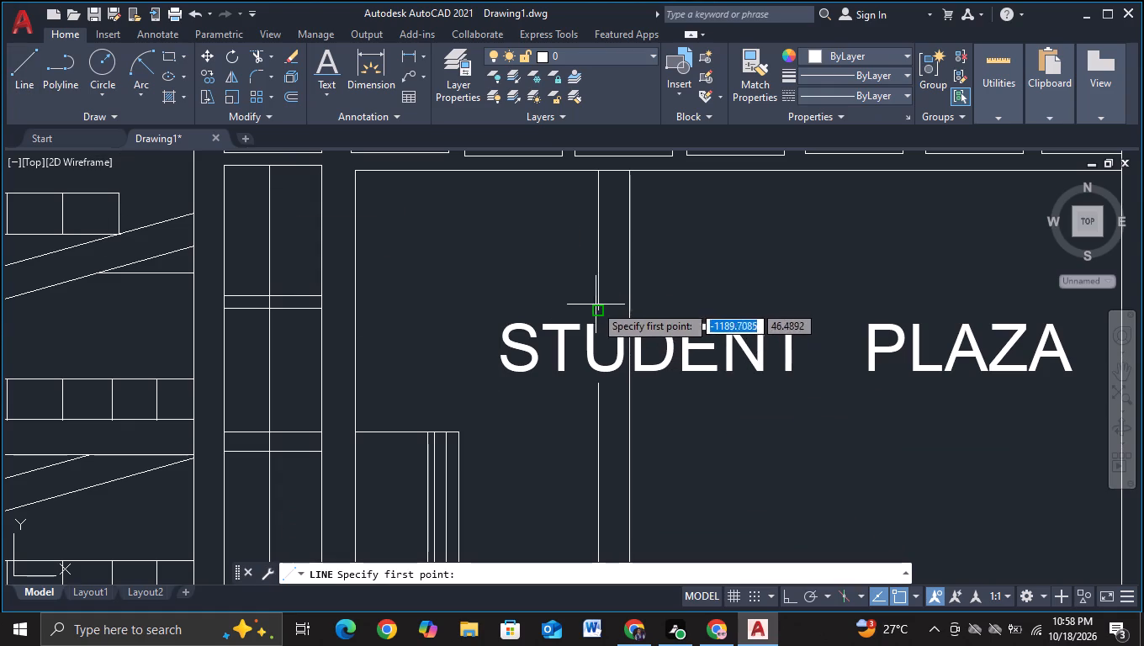
{"action": "left_click", "coordinate": [596, 305]}
{"action": "left_click", "coordinate": [676, 306]}
{"action": "key", "text": "Escape"}
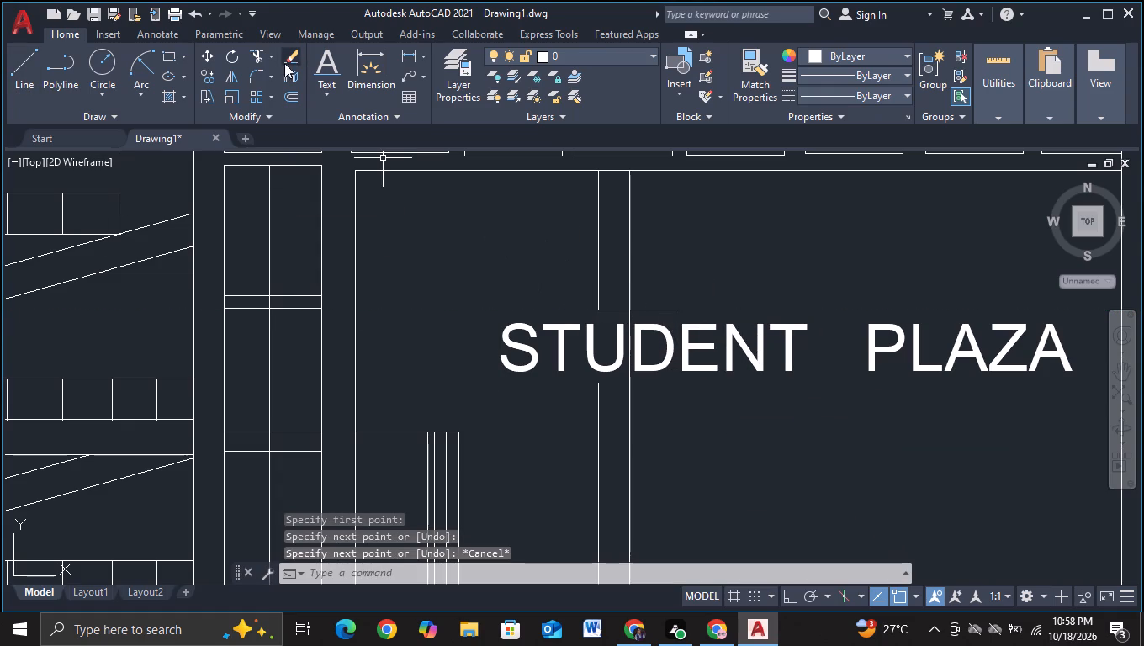
{"action": "left_click", "coordinate": [24, 76]}
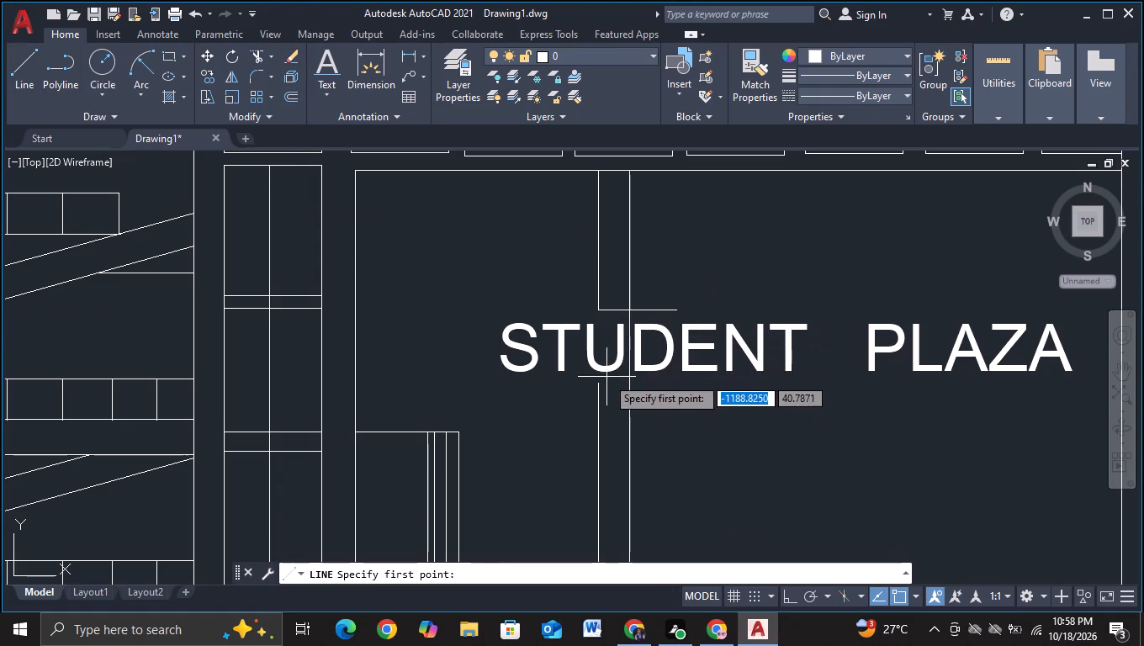
{"action": "left_click", "coordinate": [601, 385]}
{"action": "left_click", "coordinate": [696, 384]}
{"action": "key", "text": "Escape"}
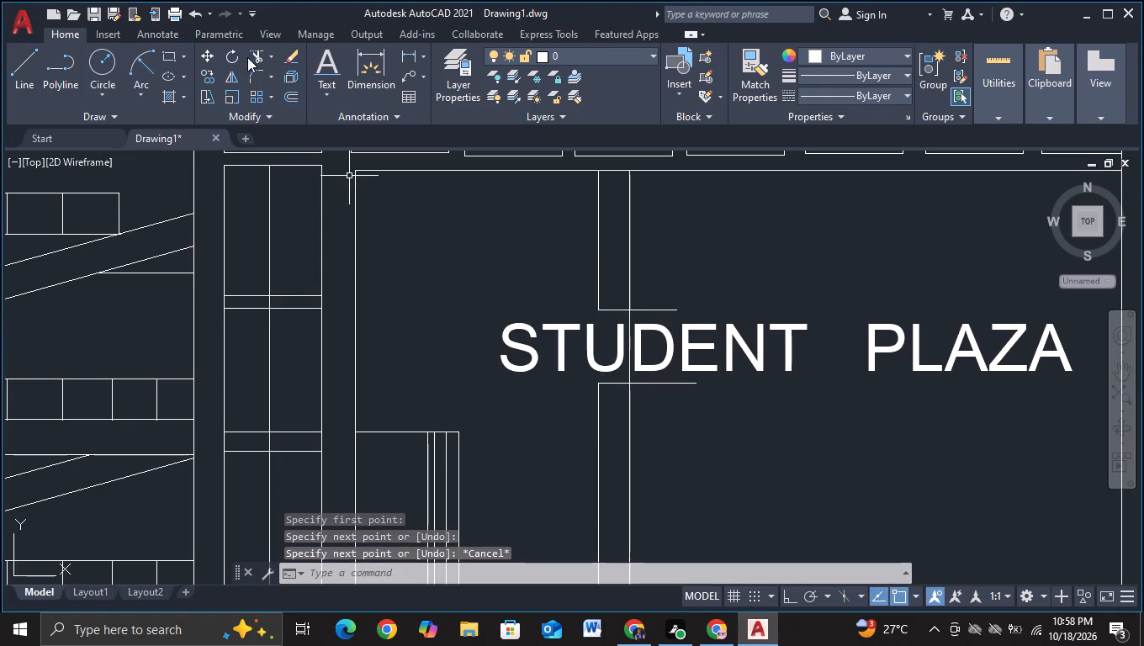
Trim the column's second vertical line behind the lettering and the overhanging ends of both short horizontal lines.
{"action": "left_click", "coordinate": [252, 56]}
{"action": "left_click", "coordinate": [627, 330]}
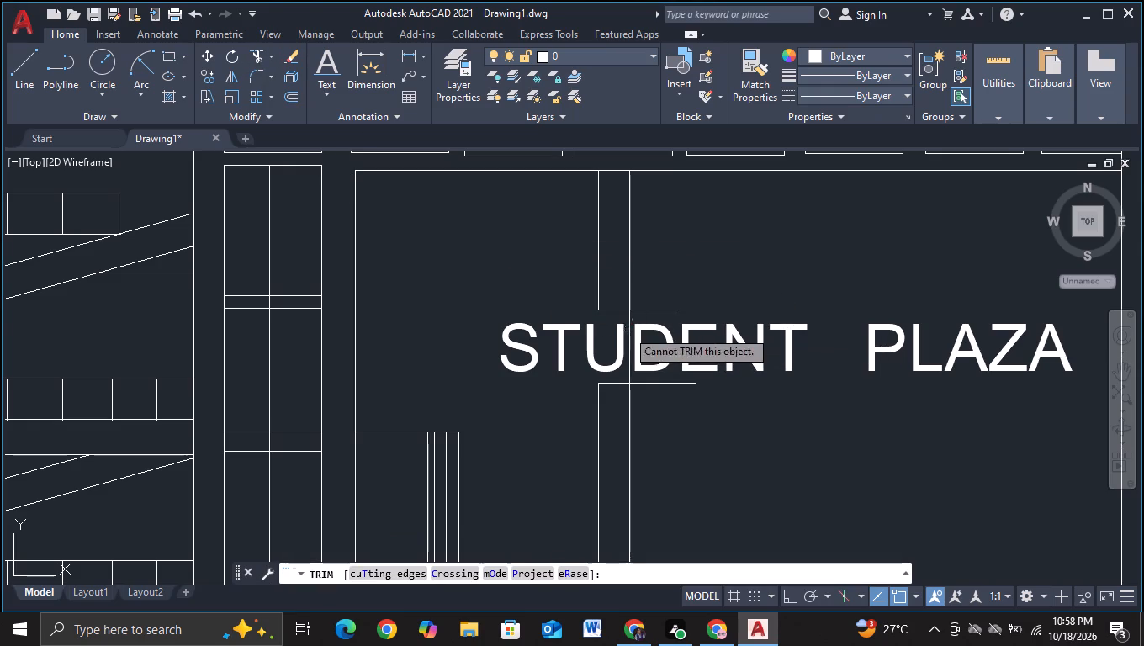
{"action": "left_click", "coordinate": [628, 321]}
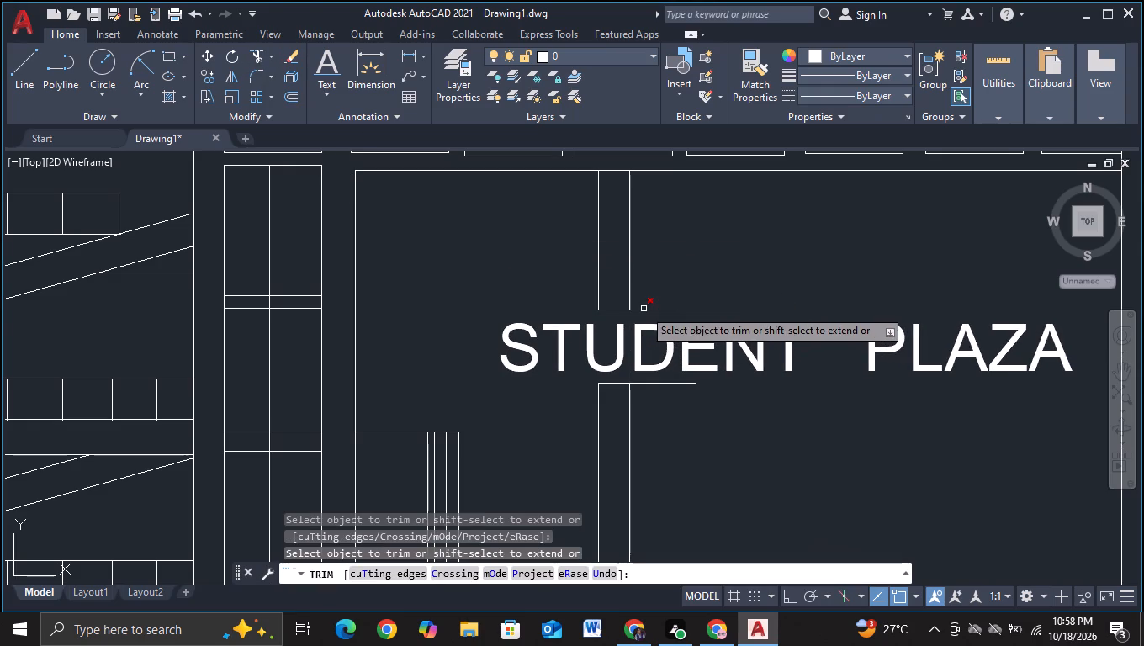
{"action": "left_click", "coordinate": [643, 309]}
{"action": "left_click", "coordinate": [637, 384]}
{"action": "scroll", "coordinate": [679, 384], "scroll_direction": "down", "scroll_amount": 2}
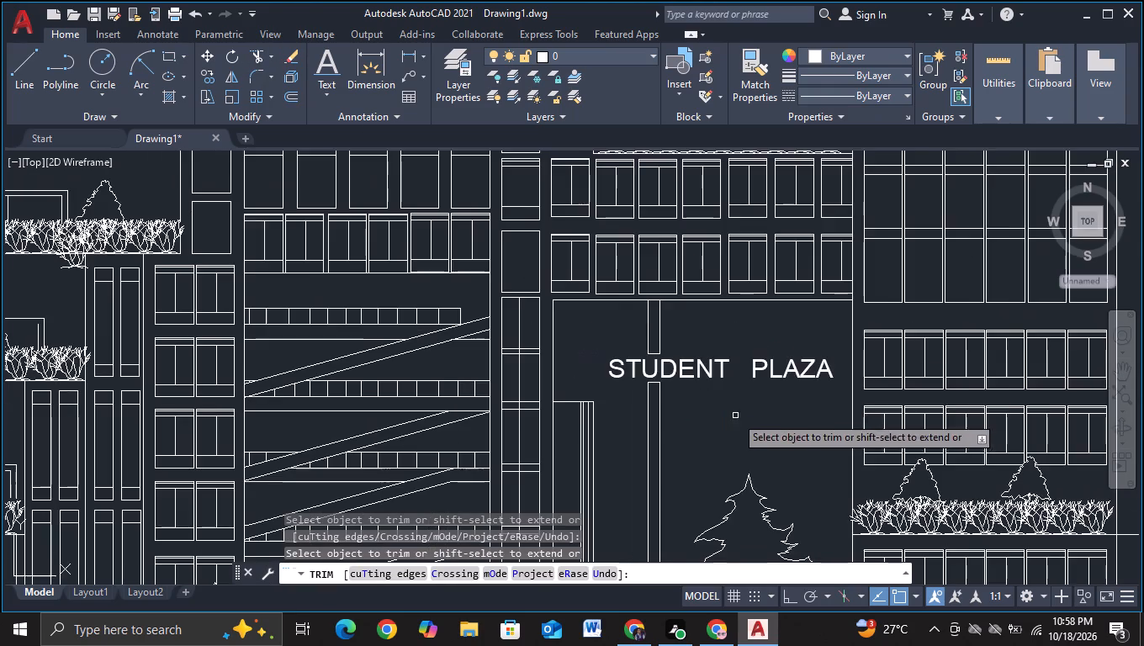
{"action": "middle_click_drag", "start_coordinate": [740, 420], "coordinate": [650, 394]}
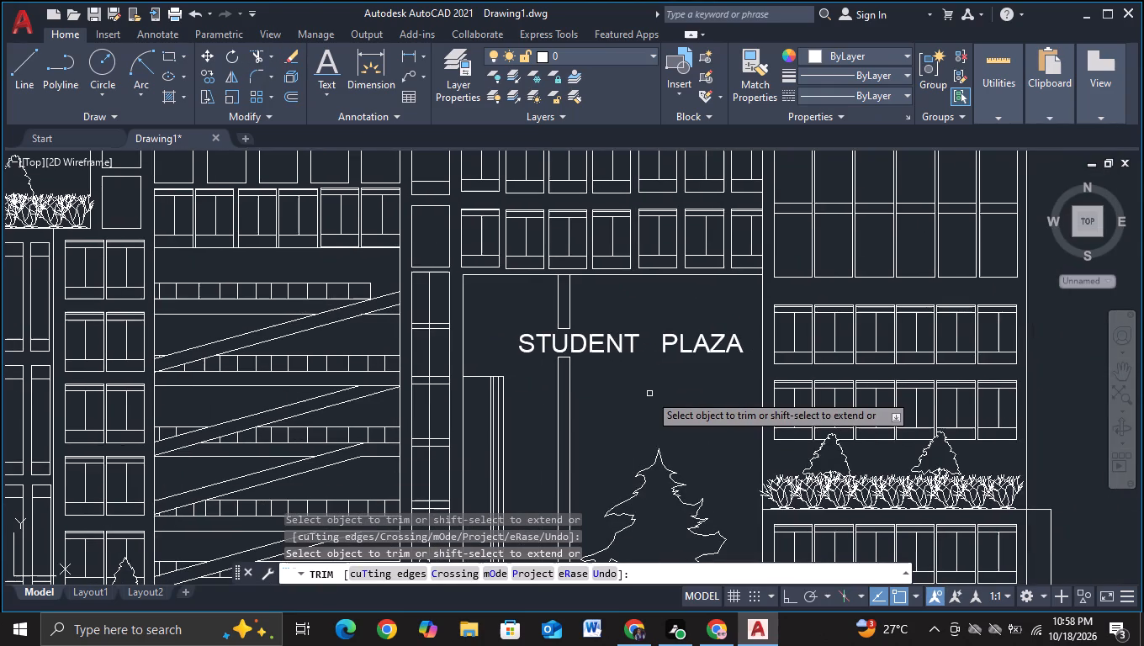
{"action": "key", "text": "Escape"}
With Ortho on, draw a horizontal line about 26 units long across the tall narrow panel and the column beside the large tree.
{"action": "scroll", "coordinate": [612, 387], "scroll_direction": "down", "scroll_amount": 1}
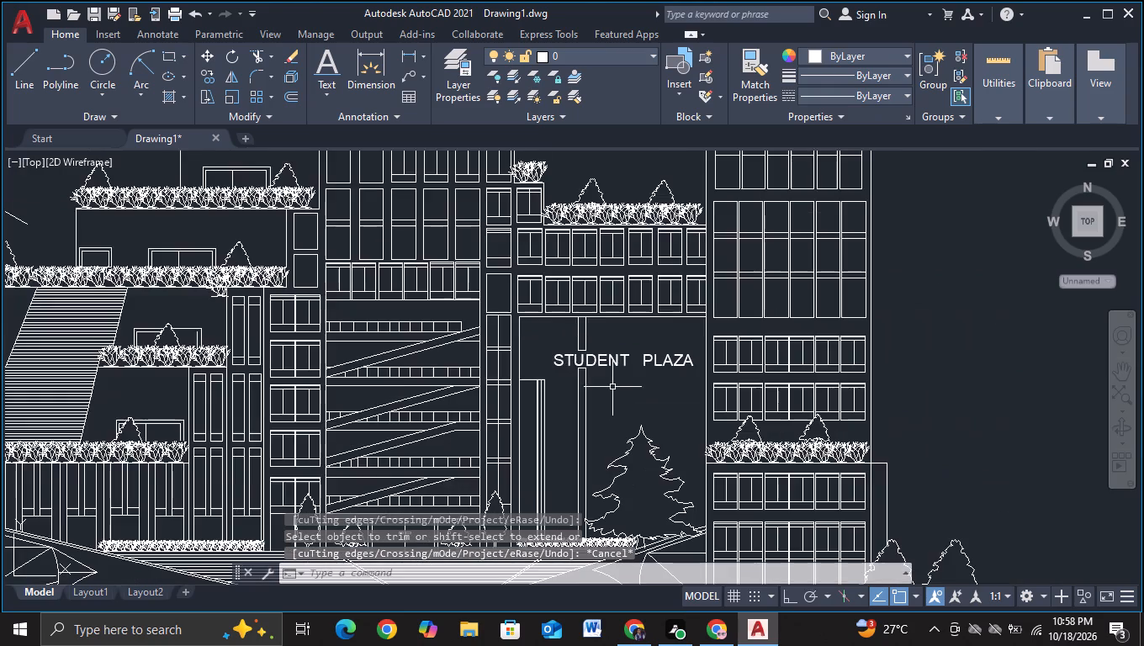
{"action": "scroll", "coordinate": [633, 387], "scroll_direction": "down", "scroll_amount": 1}
{"action": "middle_click_drag", "start_coordinate": [639, 393], "coordinate": [645, 293]}
{"action": "middle_click_drag", "start_coordinate": [908, 262], "coordinate": [887, 326]}
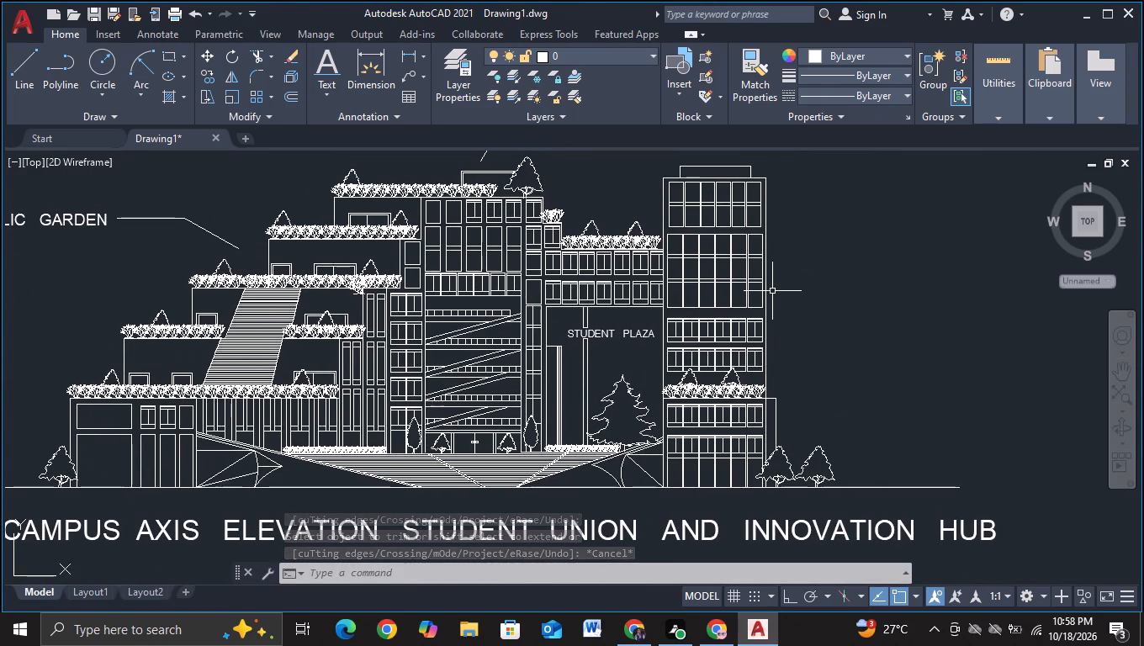
{"action": "middle_click_drag", "start_coordinate": [894, 363], "coordinate": [904, 337]}
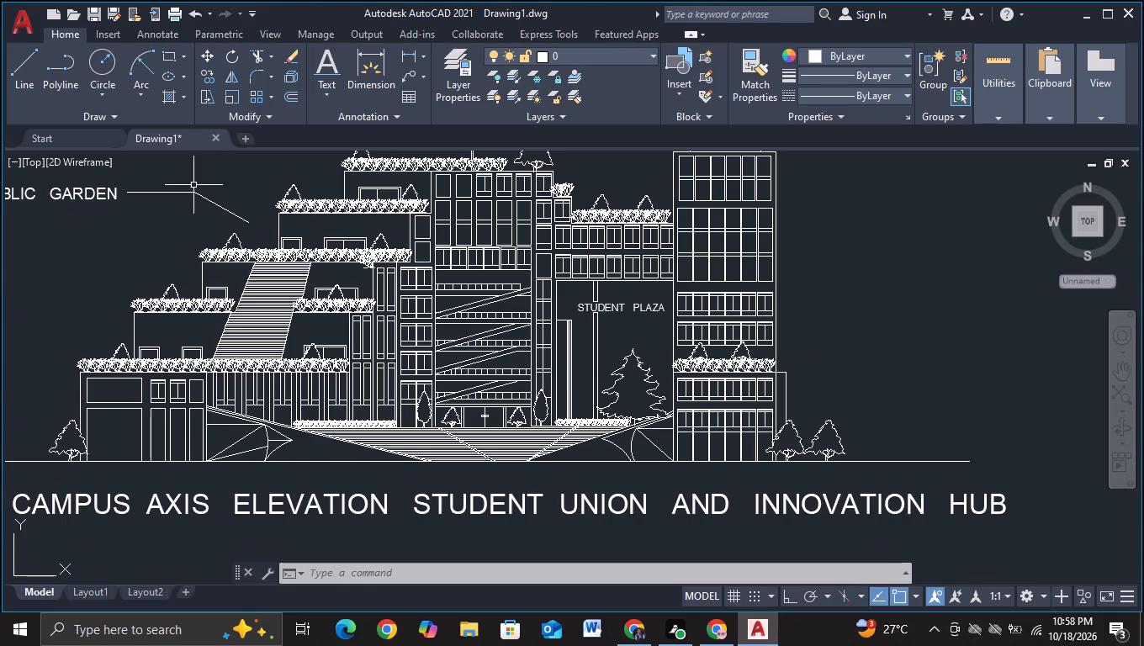
{"action": "left_click", "coordinate": [26, 99]}
{"action": "scroll", "coordinate": [654, 381], "scroll_direction": "up", "scroll_amount": 2}
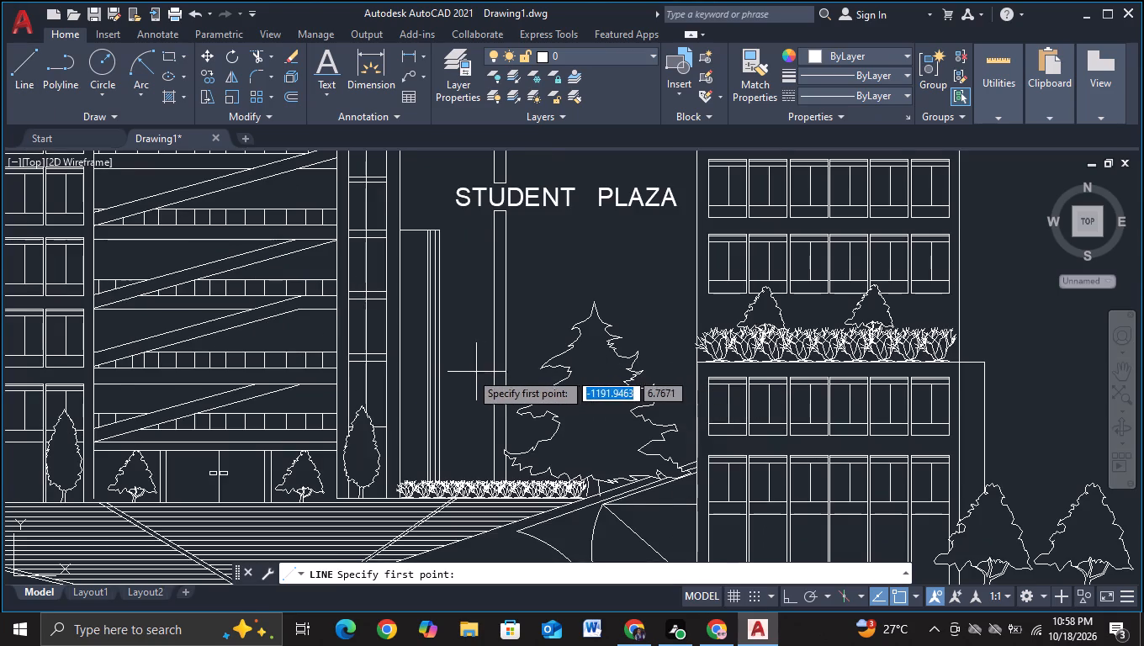
{"action": "scroll", "coordinate": [469, 372], "scroll_direction": "up", "scroll_amount": 1}
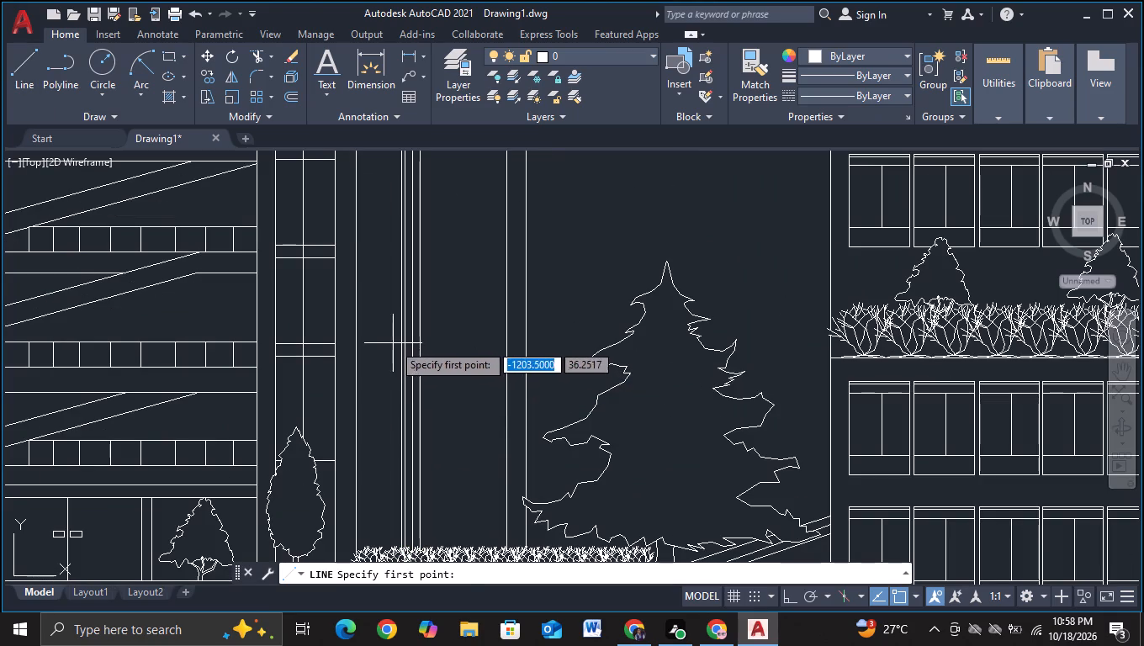
{"action": "left_click", "coordinate": [388, 342]}
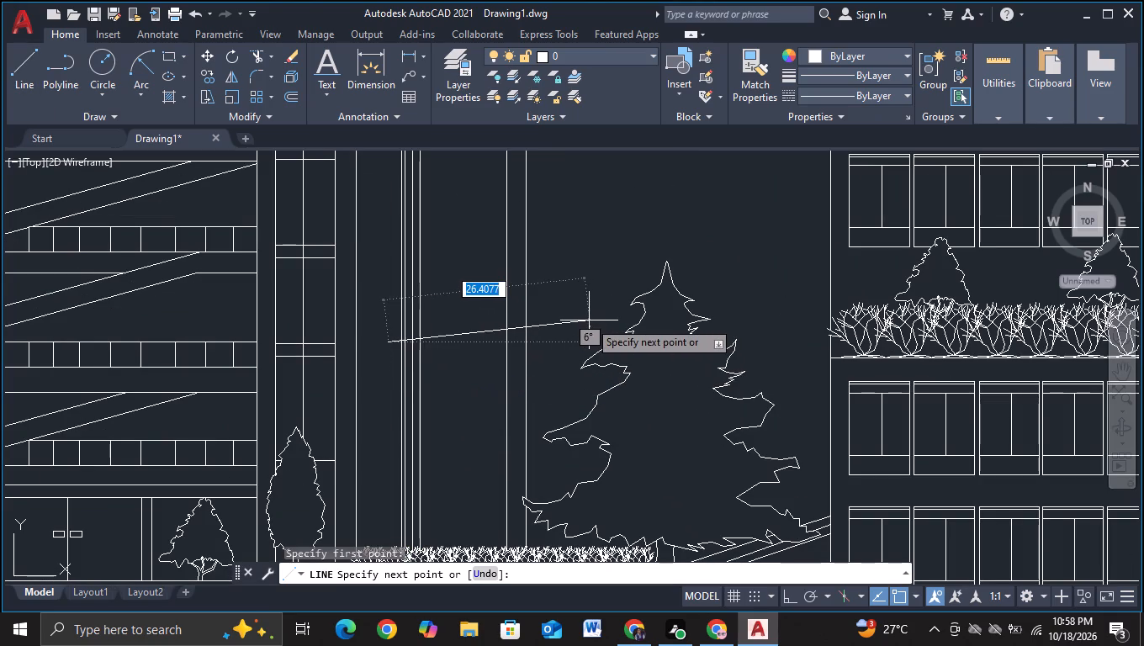
{"action": "key", "text": "F8"}
{"action": "left_click", "coordinate": [586, 320]}
{"action": "key", "text": "Escape"}
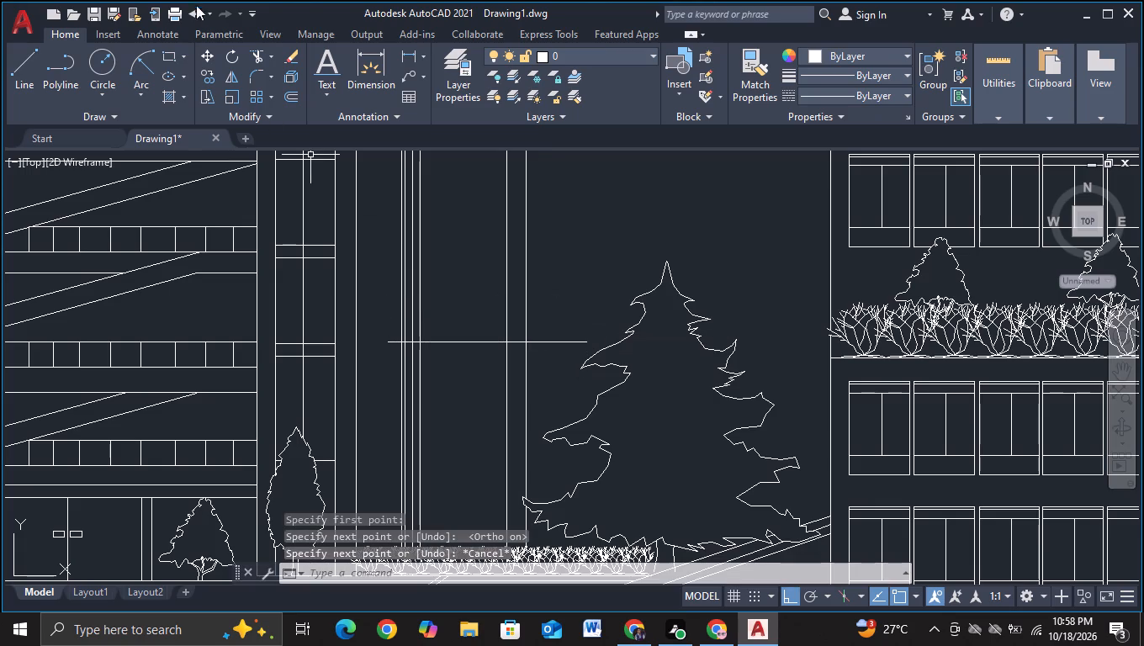
Trim the horizontal line so only the segment between the tall narrow panel and the column remains.
{"action": "left_click", "coordinate": [258, 56]}
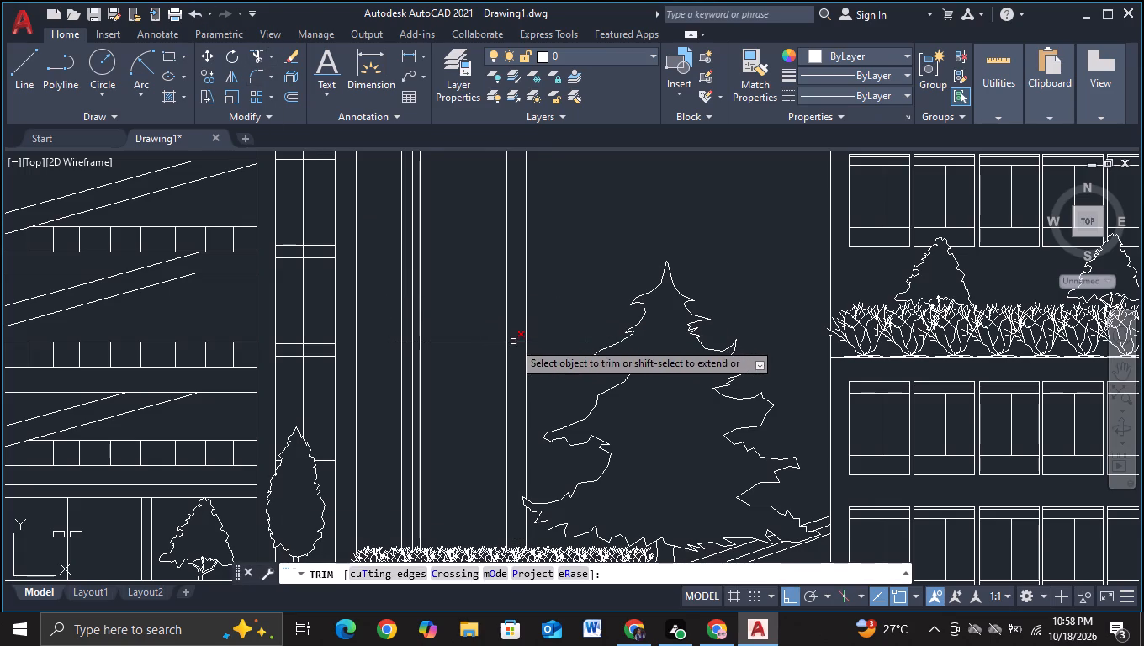
{"action": "left_click", "coordinate": [515, 342]}
{"action": "left_click_drag", "start_coordinate": [545, 311], "coordinate": [547, 346]}
{"action": "scroll", "coordinate": [382, 343], "scroll_direction": "up", "scroll_amount": 1}
{"action": "left_click_drag", "start_coordinate": [393, 328], "coordinate": [403, 377]}
{"action": "scroll", "coordinate": [409, 365], "scroll_direction": "up", "scroll_amount": 2}
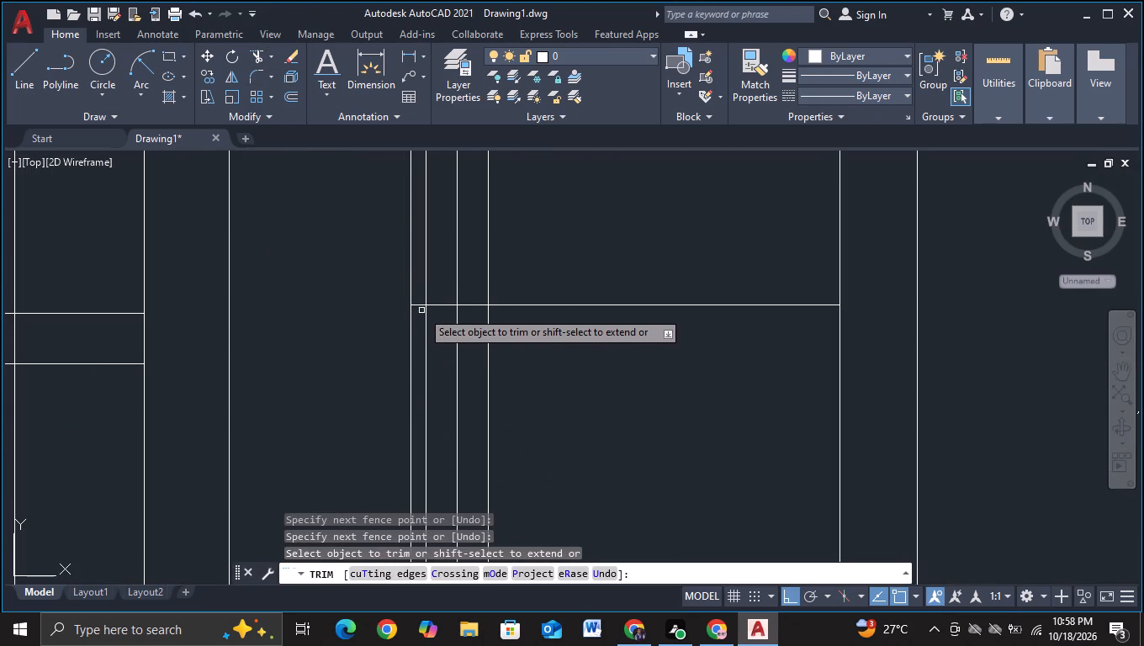
{"action": "left_click", "coordinate": [421, 305]}
{"action": "left_click", "coordinate": [432, 305]}
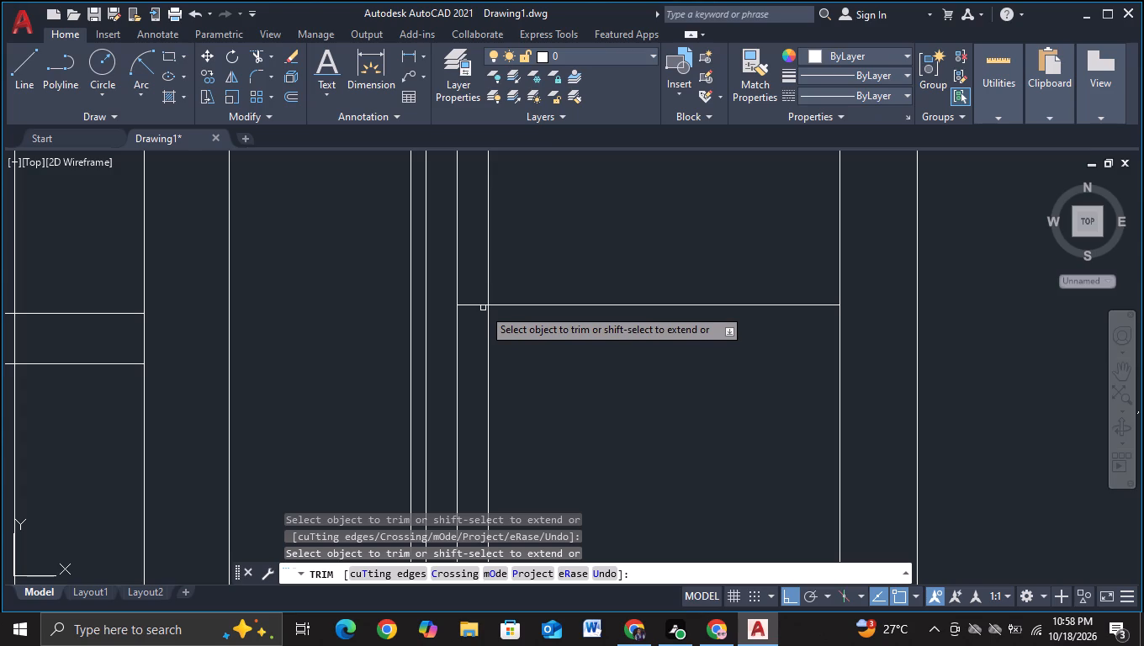
{"action": "left_click", "coordinate": [483, 305]}
{"action": "scroll", "coordinate": [493, 311], "scroll_direction": "down", "scroll_amount": 3}
{"action": "key", "text": "Escape"}
{"action": "scroll", "coordinate": [559, 350], "scroll_direction": "down", "scroll_amount": 3}
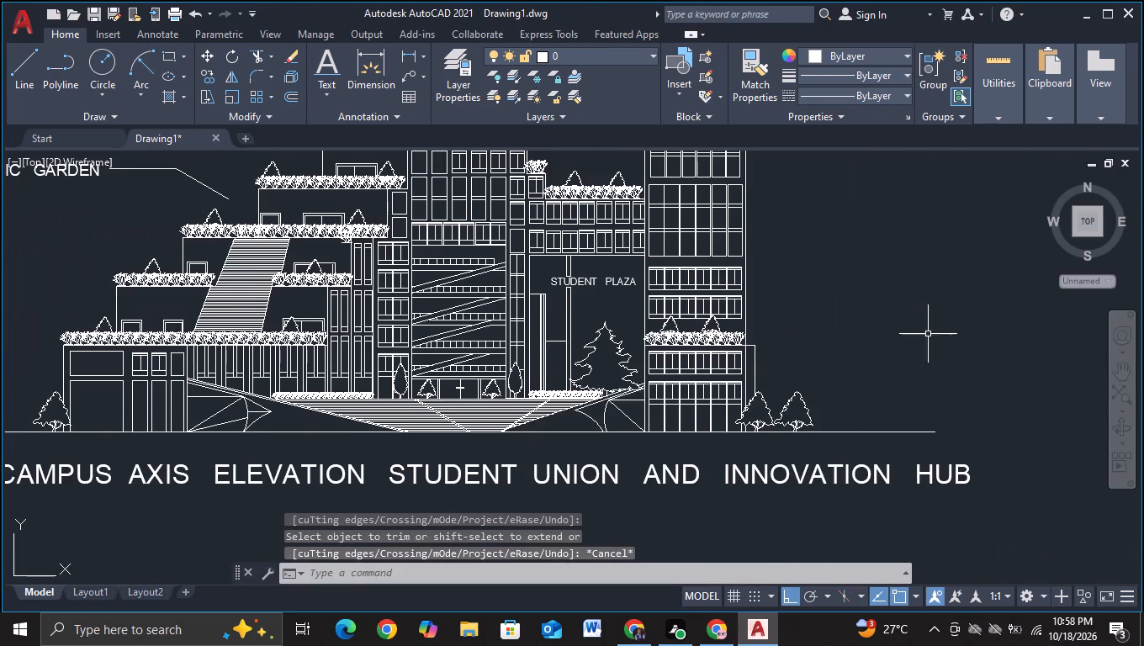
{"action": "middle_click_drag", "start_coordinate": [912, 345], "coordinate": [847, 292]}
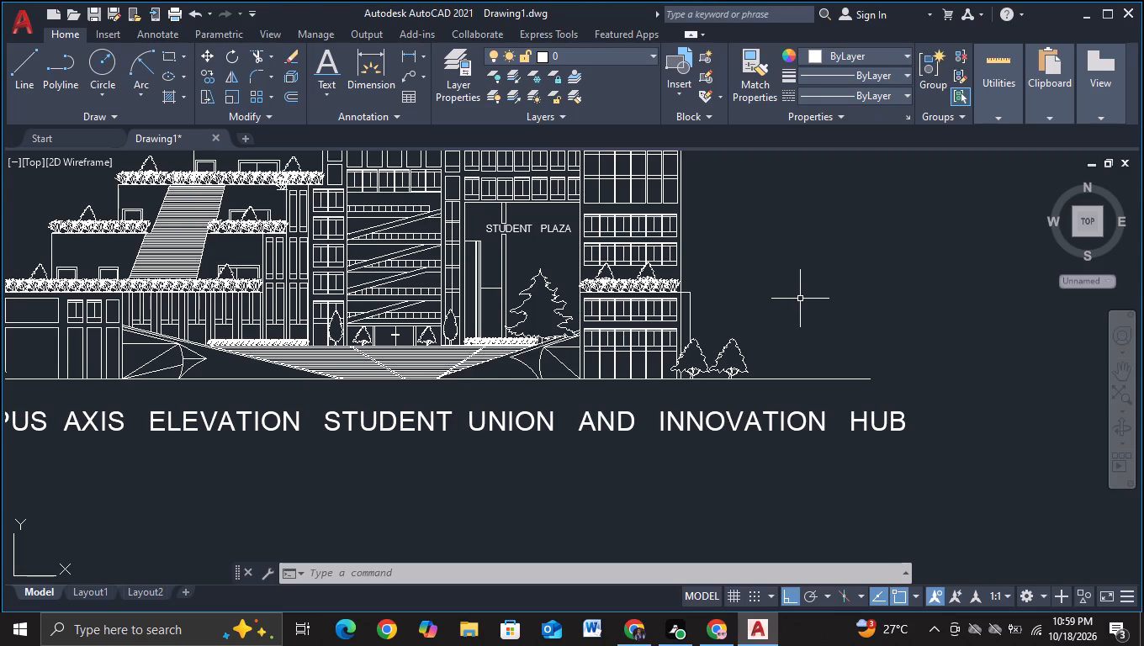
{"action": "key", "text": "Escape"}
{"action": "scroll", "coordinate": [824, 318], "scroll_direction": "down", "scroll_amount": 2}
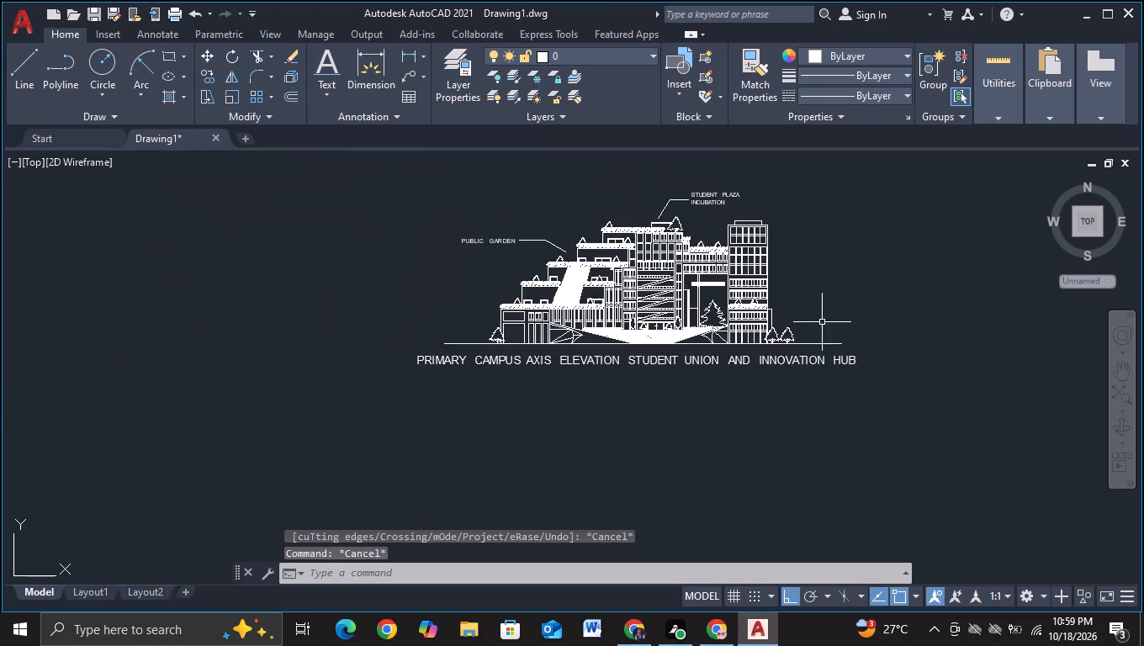
Draw a vertical line through the two wide stacked panels of the low wing beside the lone tree, from above the upper panel past the ground line.
{"action": "middle_click_drag", "start_coordinate": [802, 291], "coordinate": [789, 359]}
{"action": "middle_click_drag", "start_coordinate": [785, 341], "coordinate": [745, 281]}
{"action": "key", "text": "Escape"}
{"action": "middle_click_drag", "start_coordinate": [778, 295], "coordinate": [778, 294]}
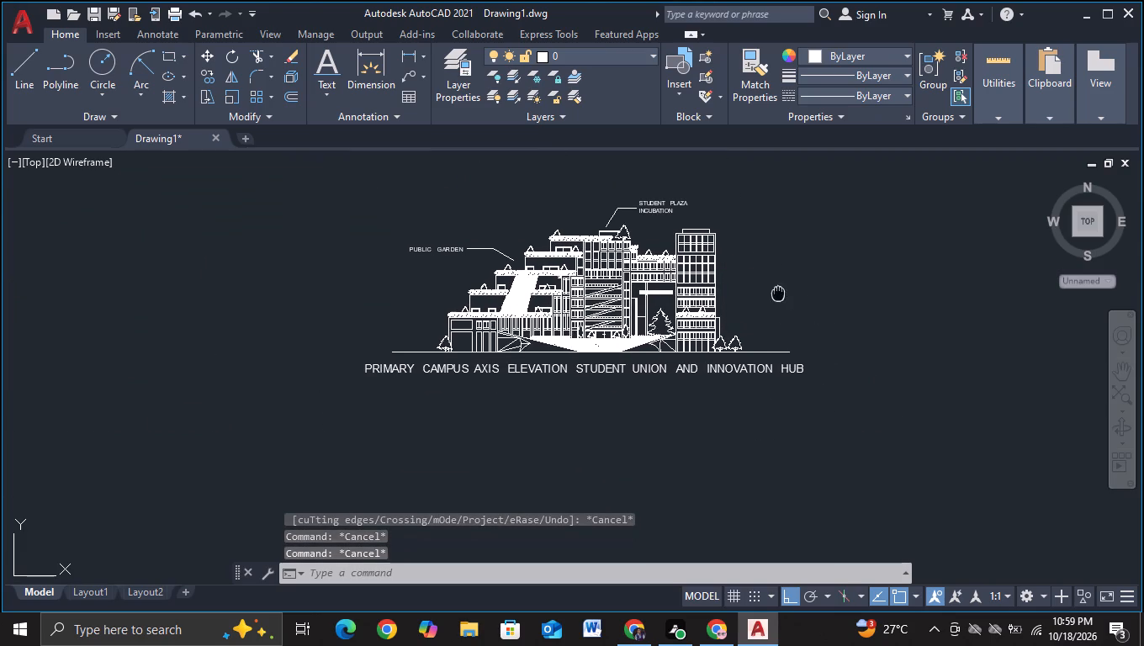
{"action": "middle_click_drag", "start_coordinate": [778, 294], "coordinate": [773, 278]}
{"action": "scroll", "coordinate": [756, 287], "scroll_direction": "up", "scroll_amount": 1}
{"action": "middle_click_drag", "start_coordinate": [755, 292], "coordinate": [823, 283]}
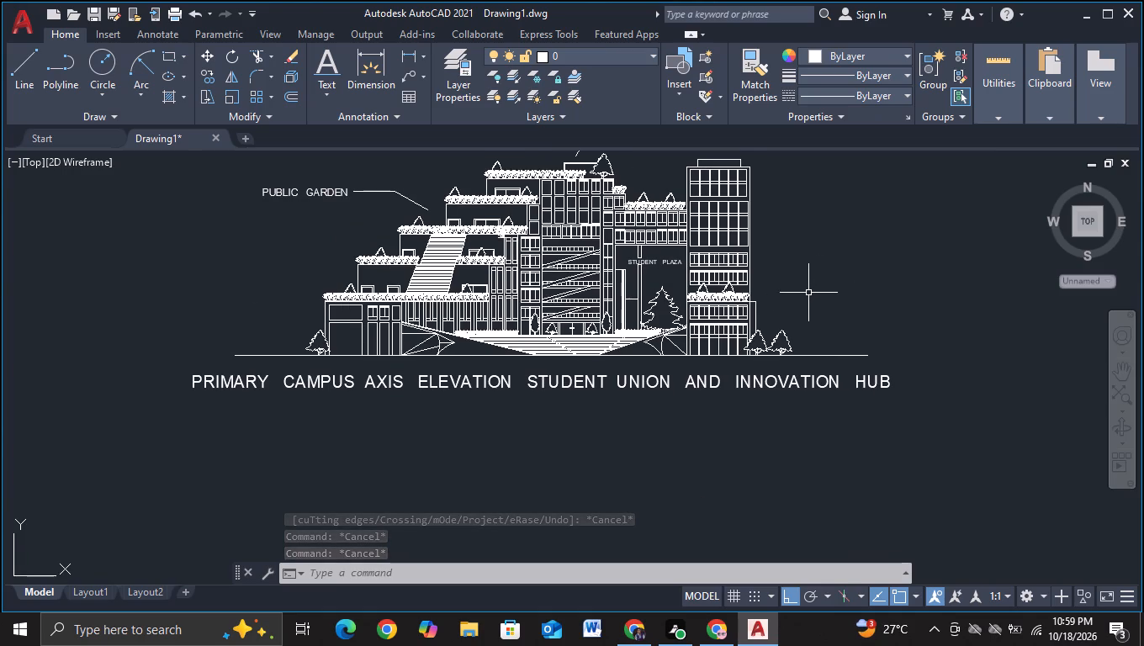
{"action": "scroll", "coordinate": [316, 336], "scroll_direction": "up", "scroll_amount": 2}
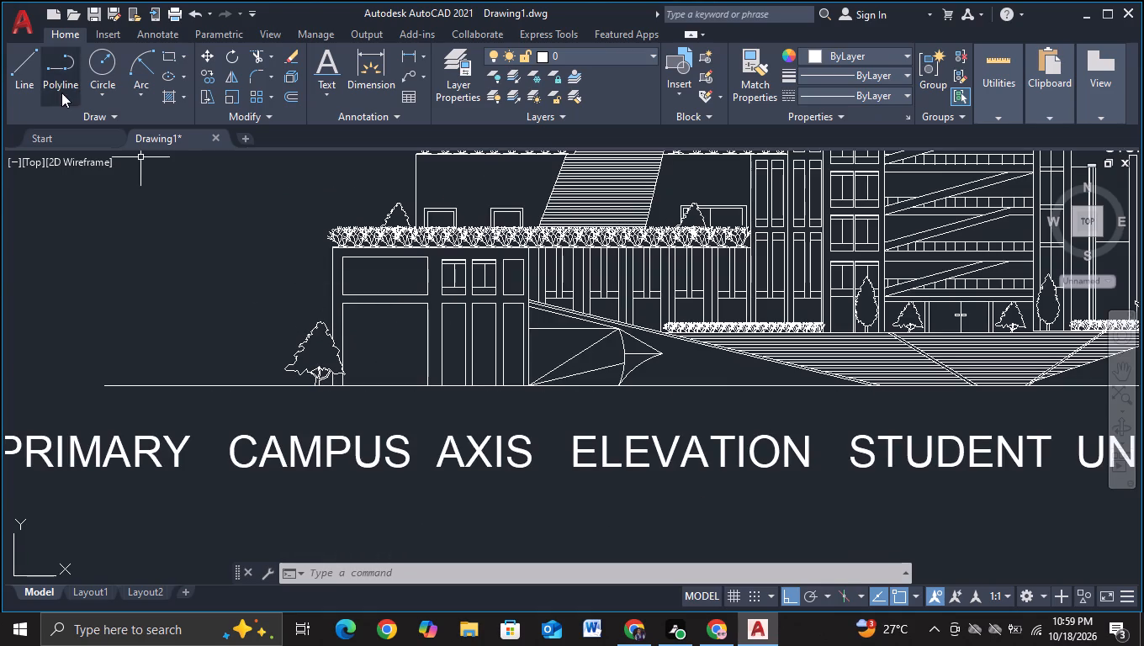
{"action": "left_click", "coordinate": [12, 84]}
{"action": "scroll", "coordinate": [315, 294], "scroll_direction": "up", "scroll_amount": 2}
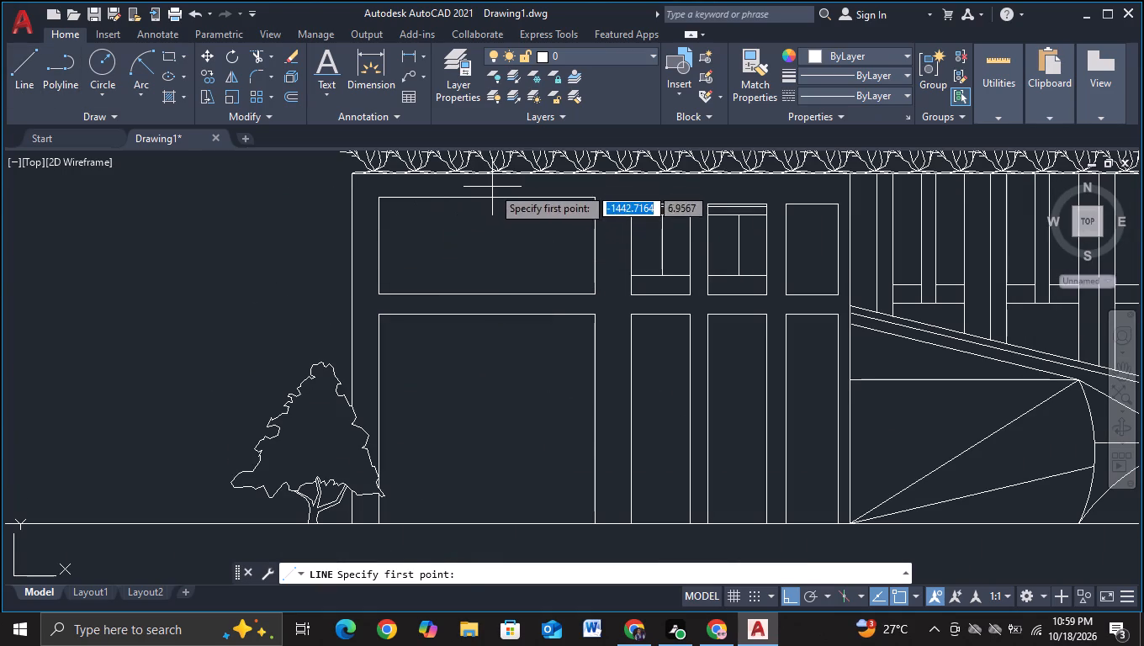
{"action": "left_click", "coordinate": [492, 187]}
{"action": "middle_click_drag", "start_coordinate": [482, 410], "coordinate": [466, 305]}
{"action": "left_click", "coordinate": [449, 451]}
{"action": "key", "text": "Escape"}
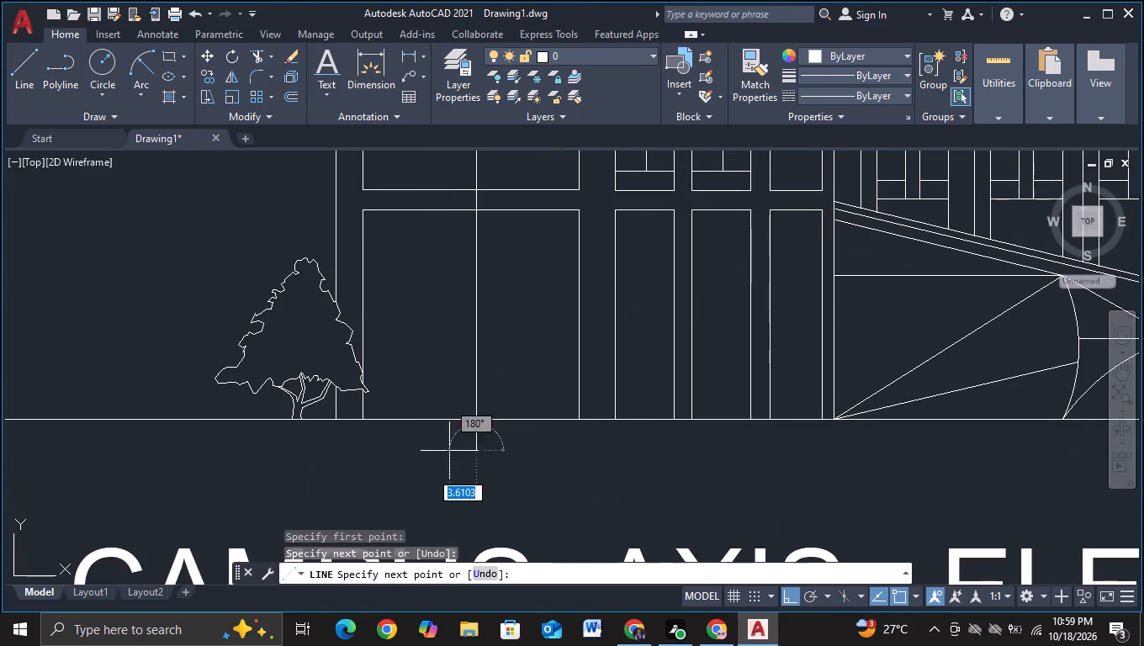
Trim the vertical line below the ground, between the two wide panels and above the upper panel, leaving only the segments inside the panels.
{"action": "left_click", "coordinate": [251, 55]}
{"action": "left_click_drag", "start_coordinate": [426, 437], "coordinate": [543, 450]}
{"action": "middle_click_drag", "start_coordinate": [453, 274], "coordinate": [454, 276]}
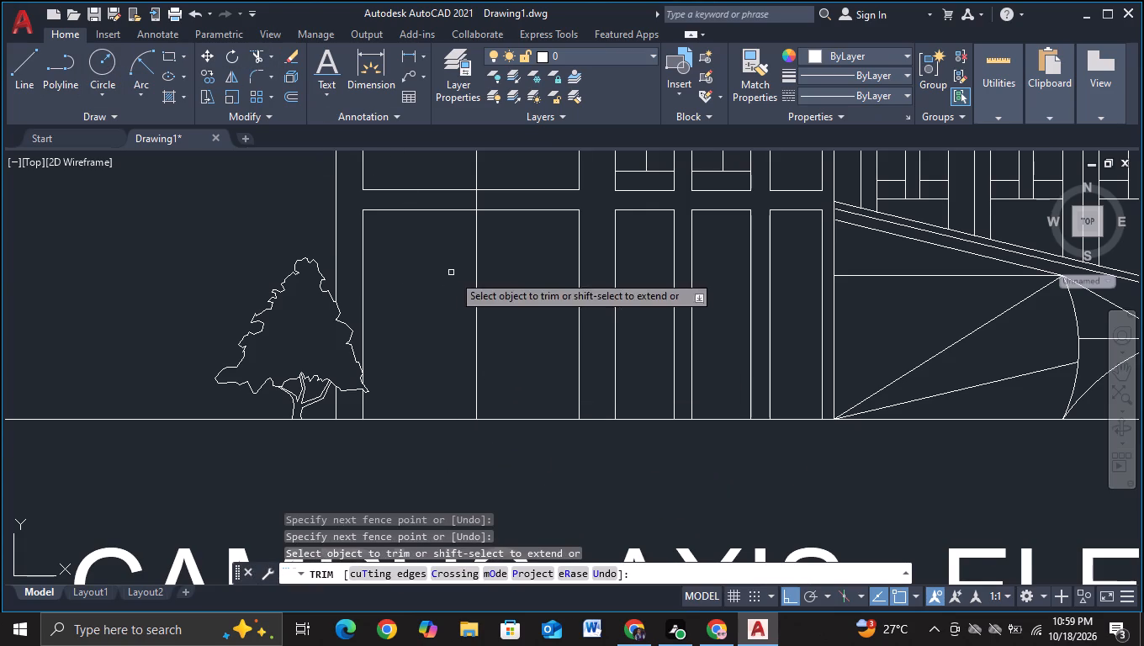
{"action": "middle_click_drag", "start_coordinate": [454, 276], "coordinate": [481, 481]}
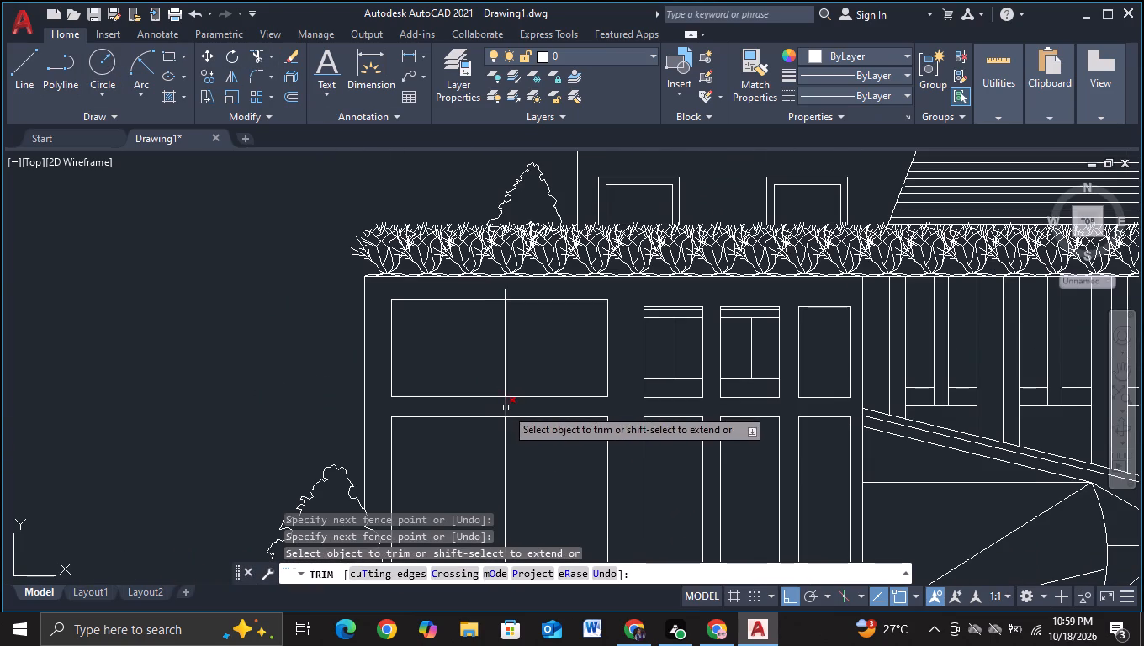
{"action": "left_click", "coordinate": [506, 408]}
{"action": "left_click", "coordinate": [506, 291]}
{"action": "key", "text": "Escape"}
{"action": "scroll", "coordinate": [549, 366], "scroll_direction": "down", "scroll_amount": 2}
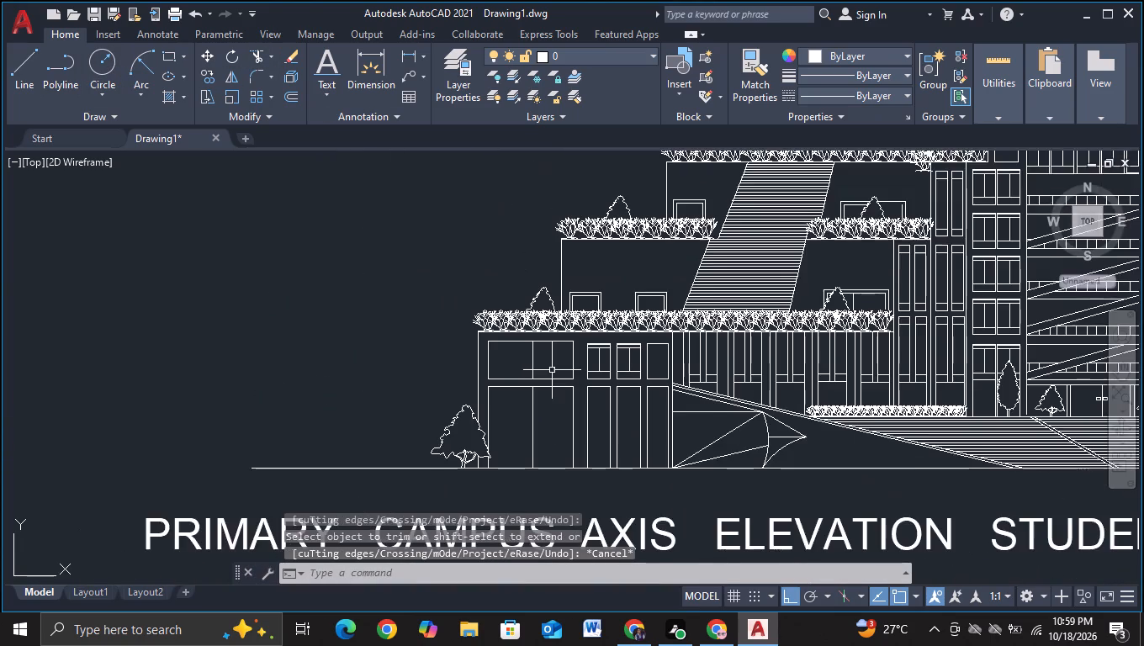
Copy both vertical dividers of the wide panels about 2 units to the right, turning object snap off for the placement.
{"action": "middle_click_drag", "start_coordinate": [550, 366], "coordinate": [502, 332]}
{"action": "left_click", "coordinate": [484, 370]}
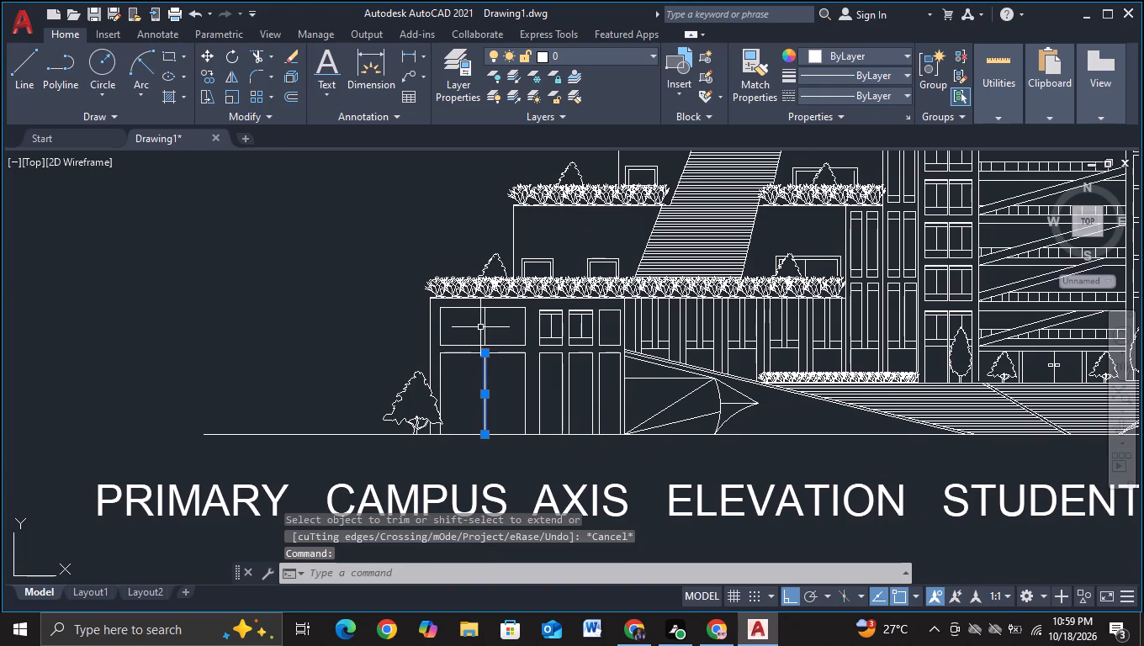
{"action": "left_click", "coordinate": [484, 328]}
{"action": "key", "text": "c"}
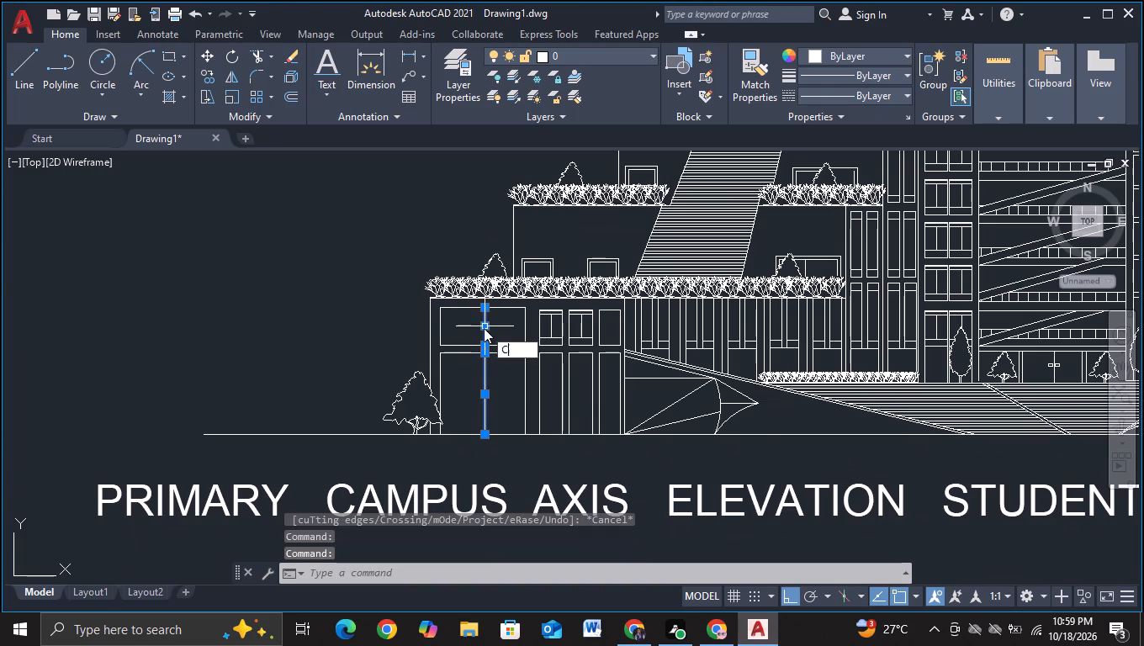
{"action": "left_click", "coordinate": [564, 378]}
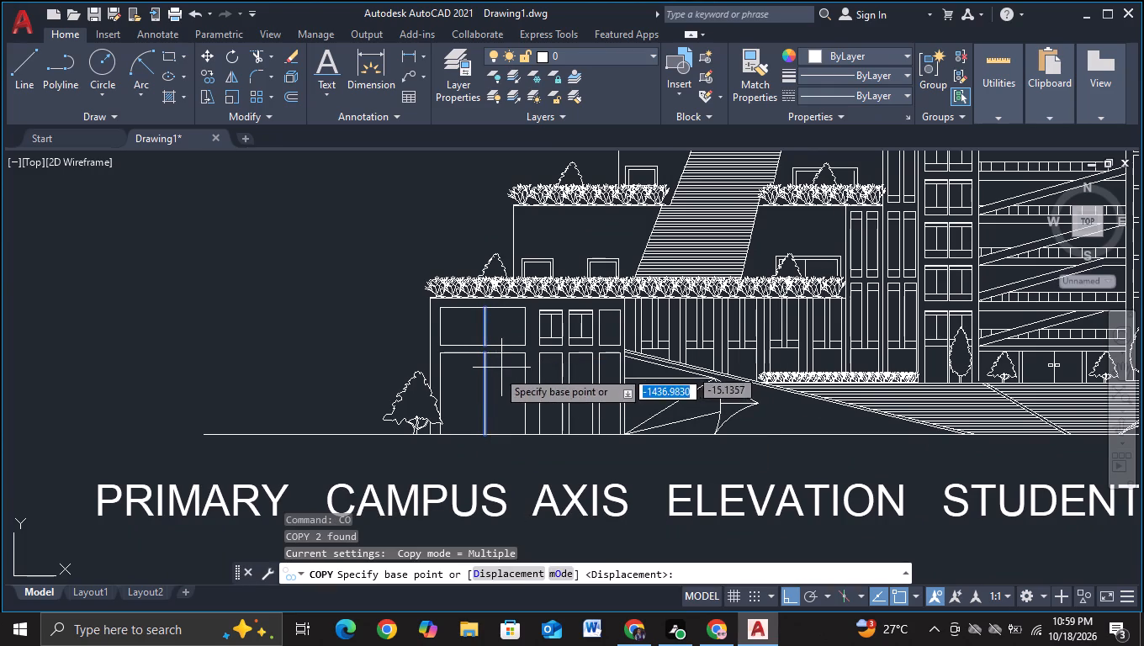
{"action": "left_click", "coordinate": [490, 370]}
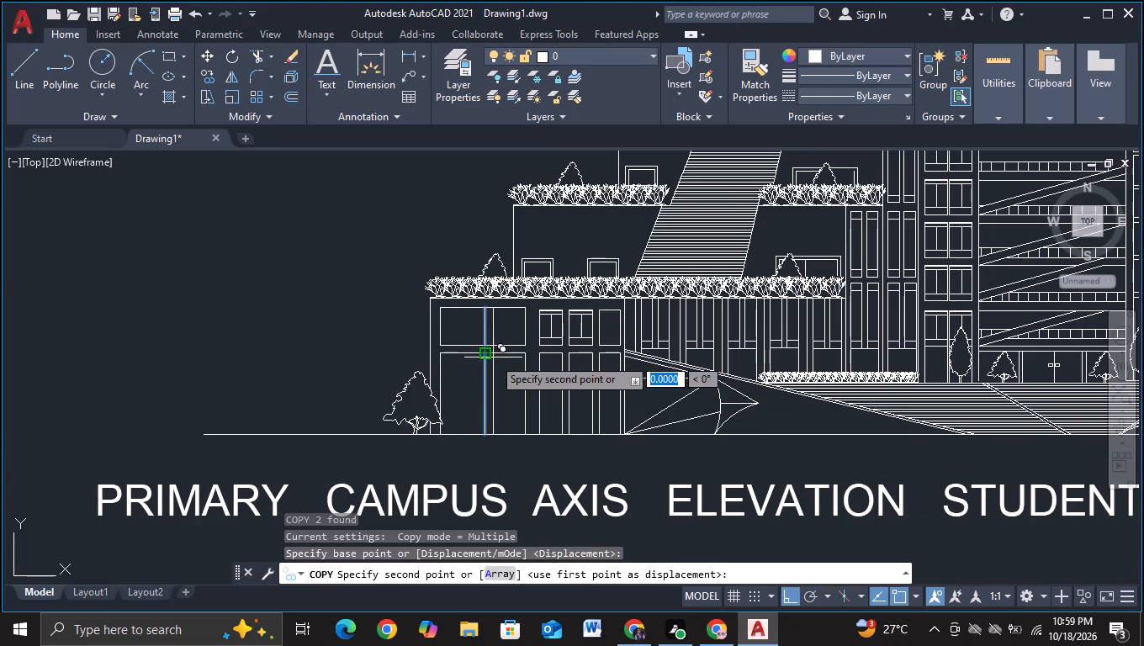
{"action": "left_click", "coordinate": [493, 357]}
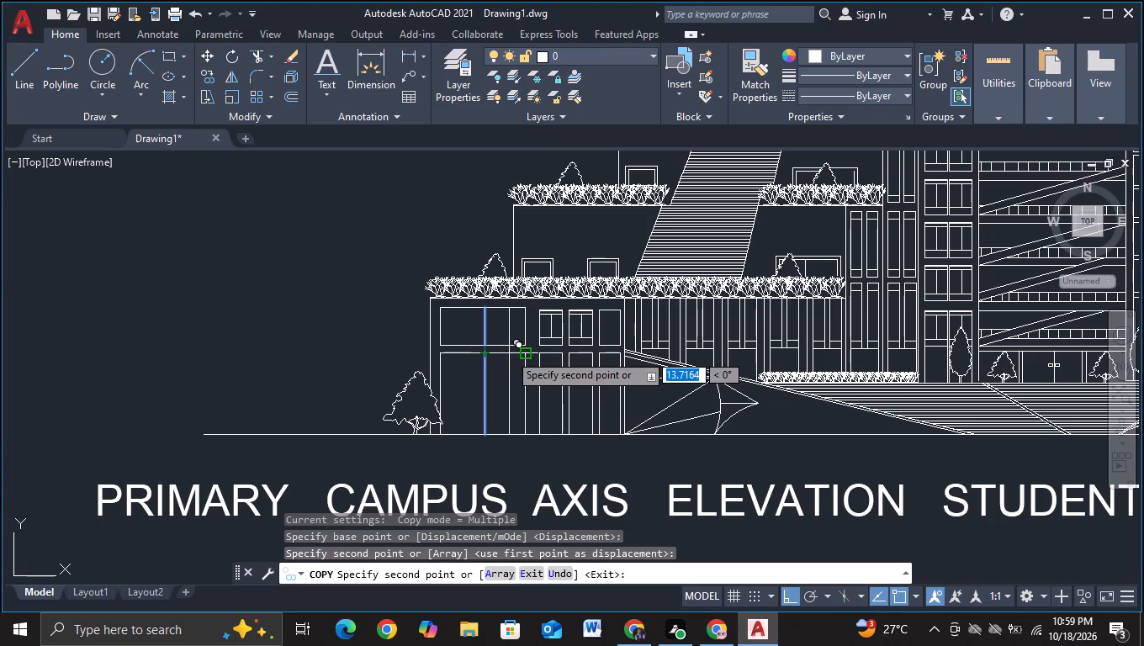
{"action": "key", "text": "F3"}
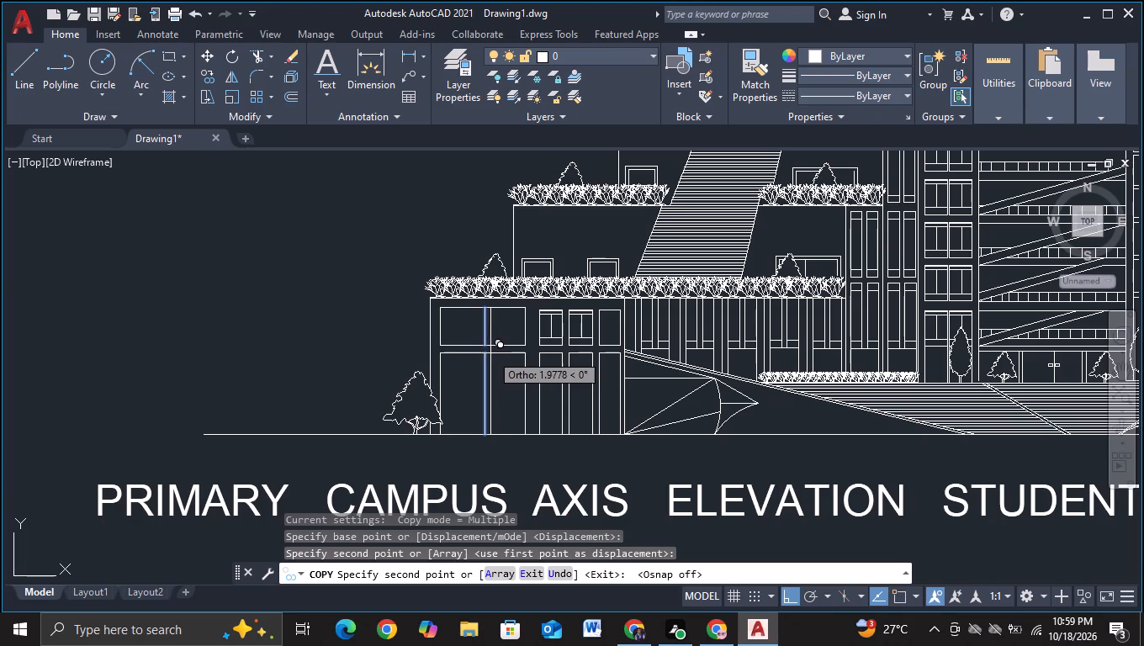
{"action": "left_click", "coordinate": [490, 353]}
{"action": "key", "text": "Escape"}
Examine the whole elevation, looking closely at the tower, the STUDENT PLAZA bay, the planted terraces and the labels.
{"action": "scroll", "coordinate": [492, 351], "scroll_direction": "down", "scroll_amount": 2}
{"action": "scroll", "coordinate": [691, 385], "scroll_direction": "down", "scroll_amount": 2}
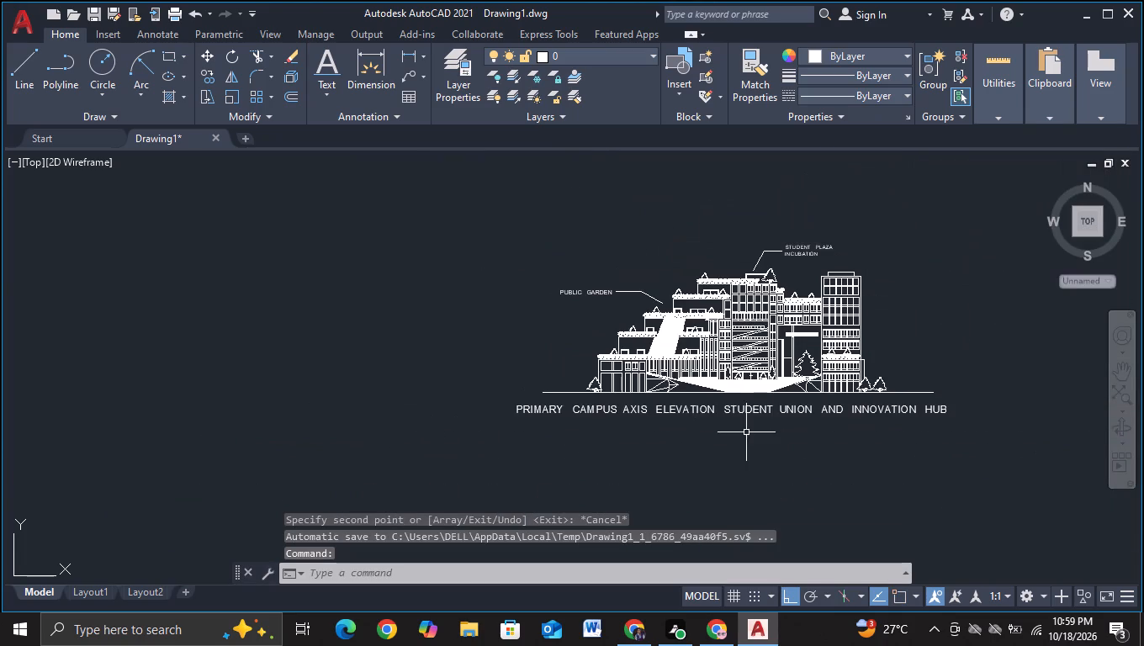
{"action": "middle_click_drag", "start_coordinate": [747, 437], "coordinate": [579, 445]}
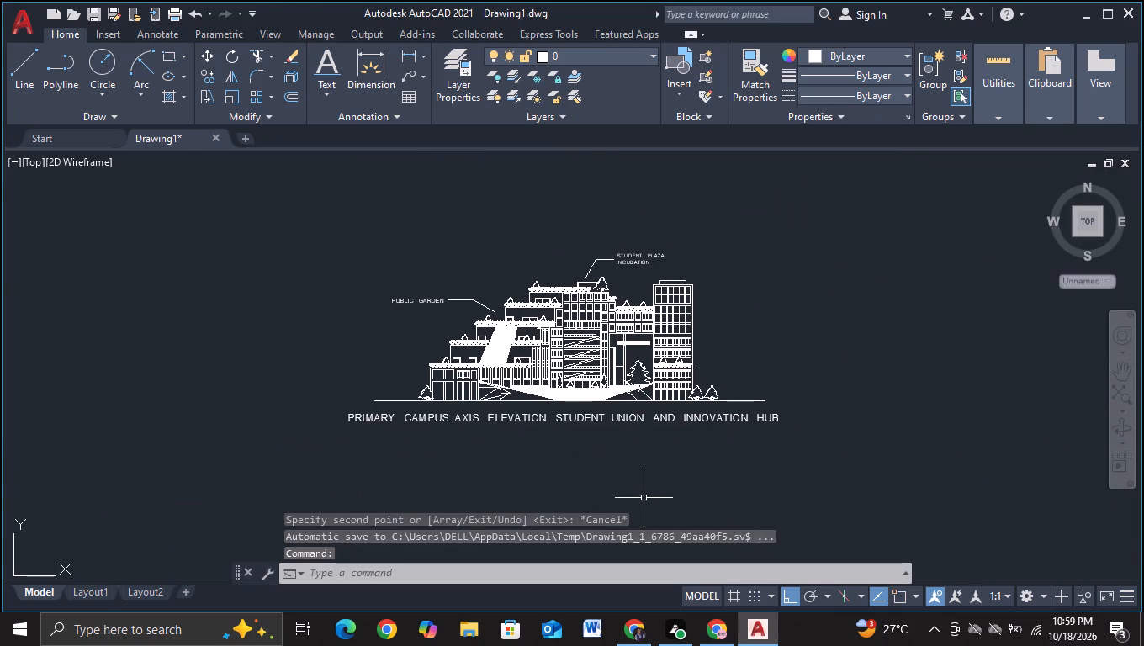
{"action": "scroll", "coordinate": [656, 441], "scroll_direction": "down", "scroll_amount": 1}
{"action": "scroll", "coordinate": [655, 434], "scroll_direction": "up", "scroll_amount": 3}
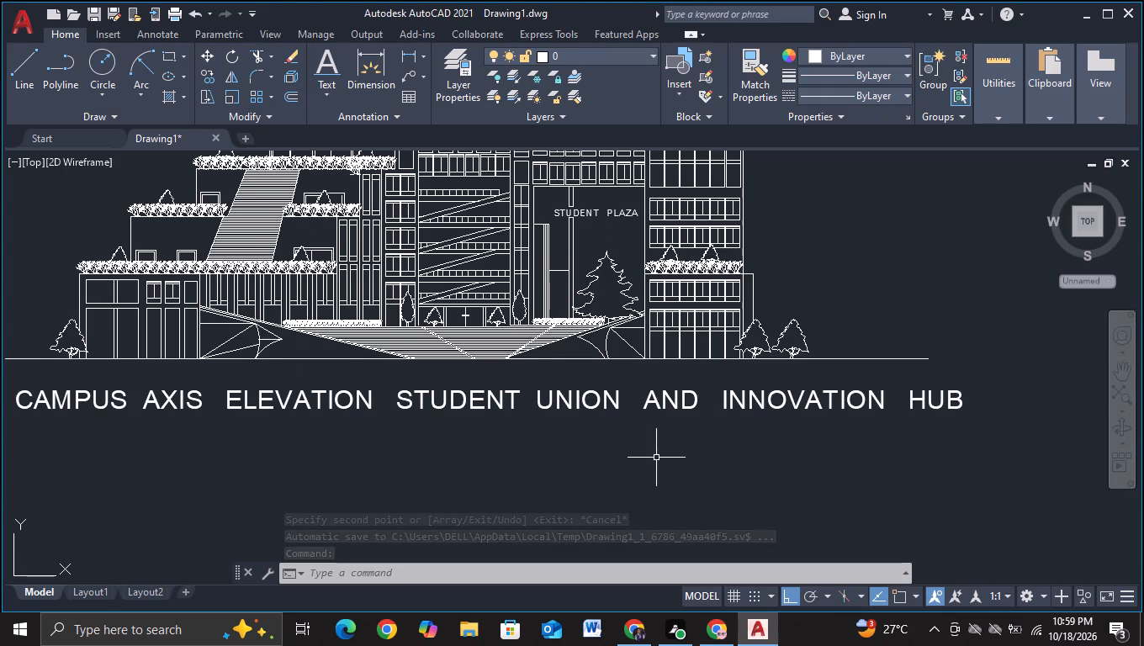
{"action": "middle_click_drag", "start_coordinate": [656, 458], "coordinate": [671, 506]}
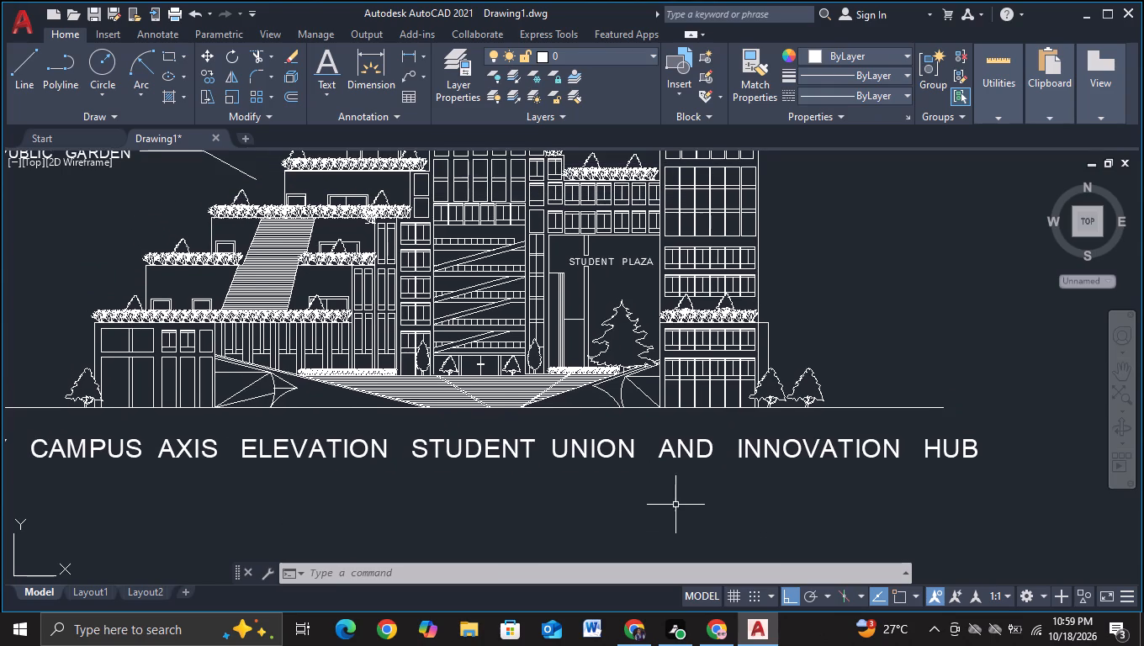
{"action": "scroll", "coordinate": [819, 365], "scroll_direction": "up", "scroll_amount": 2}
{"action": "middle_click_drag", "start_coordinate": [768, 314], "coordinate": [841, 411]}
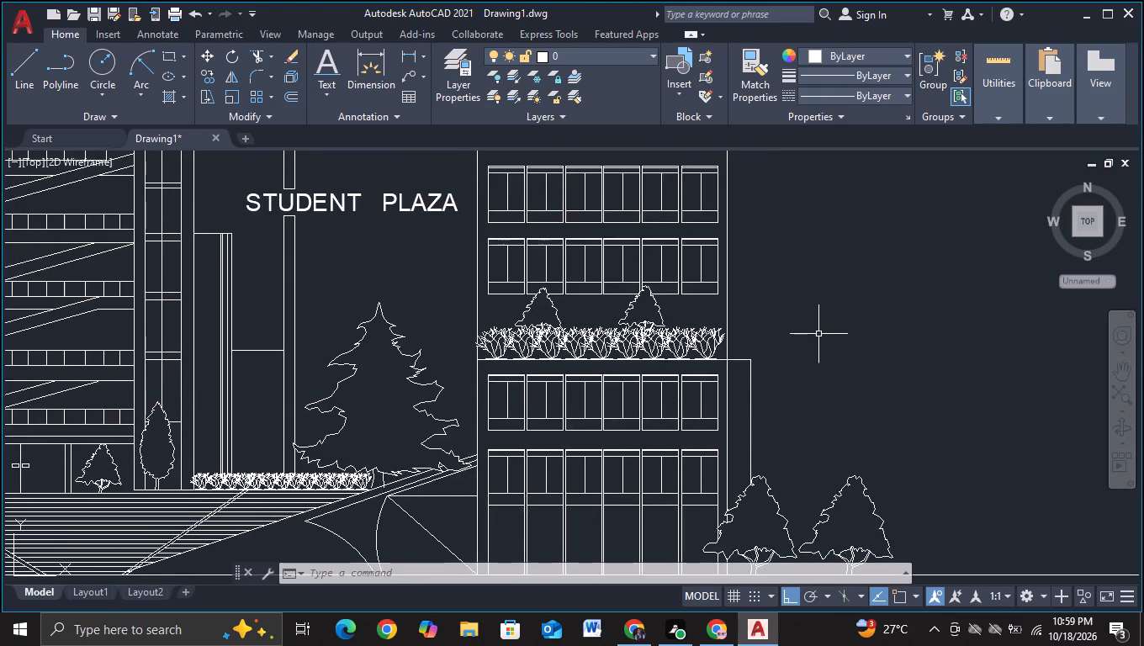
{"action": "middle_click_drag", "start_coordinate": [819, 337], "coordinate": [833, 390]}
{"action": "scroll", "coordinate": [820, 340], "scroll_direction": "down", "scroll_amount": 1}
{"action": "scroll", "coordinate": [839, 331], "scroll_direction": "up", "scroll_amount": 2}
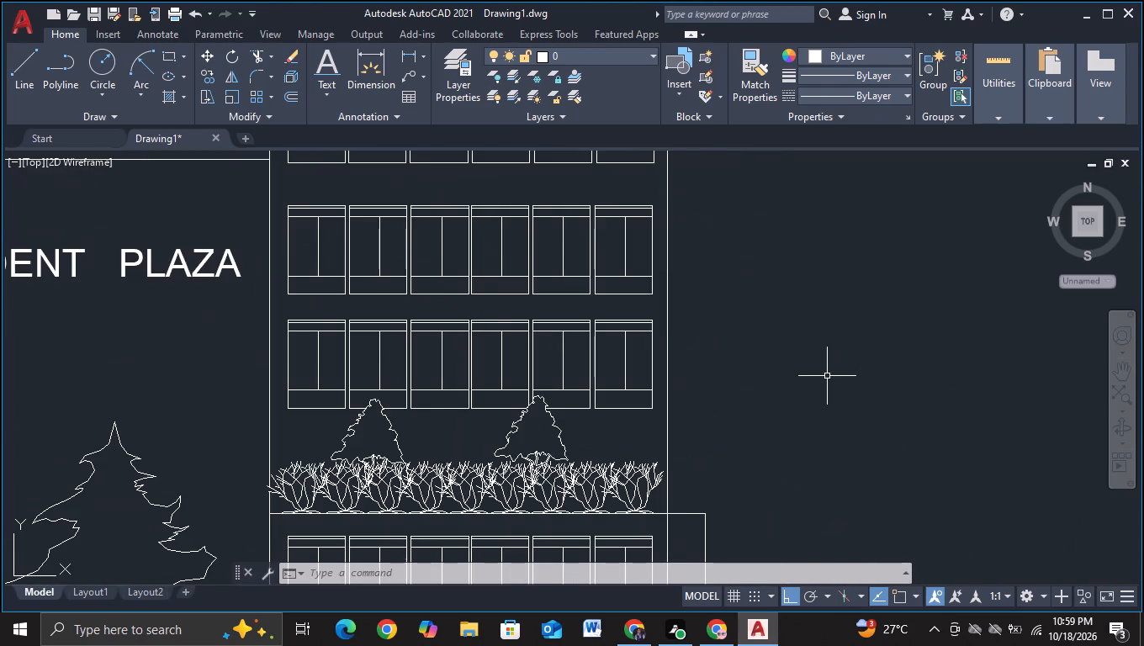
{"action": "scroll", "coordinate": [825, 378], "scroll_direction": "down", "scroll_amount": 2}
{"action": "middle_click_drag", "start_coordinate": [840, 285], "coordinate": [903, 390]}
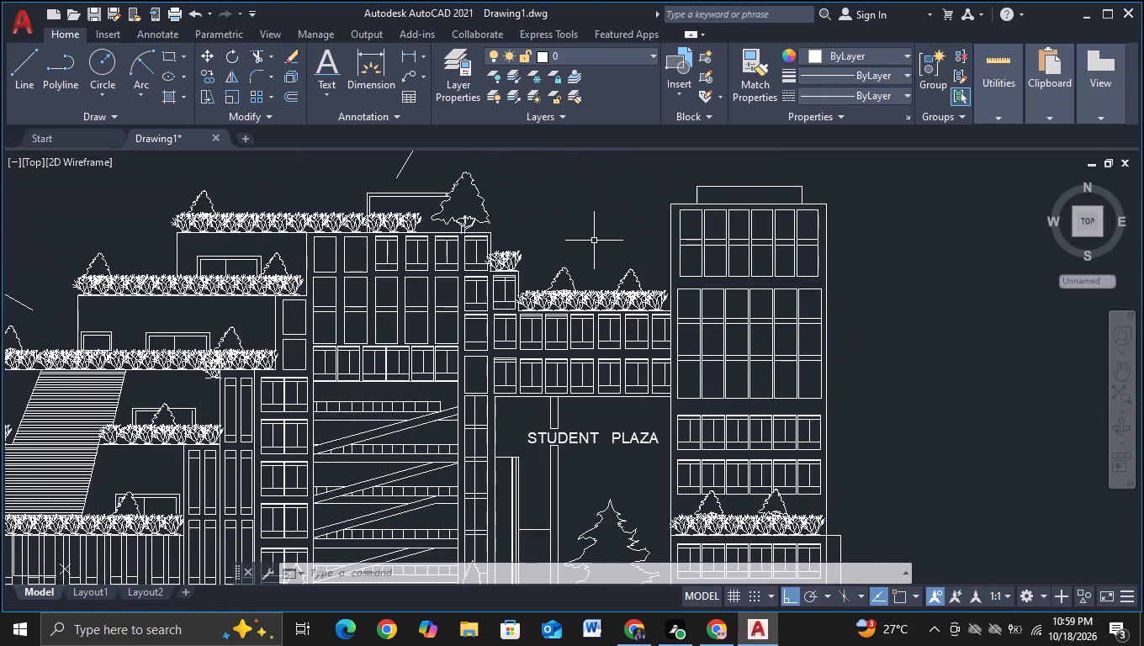
{"action": "scroll", "coordinate": [595, 241], "scroll_direction": "down", "scroll_amount": 1}
{"action": "middle_click_drag", "start_coordinate": [598, 242], "coordinate": [635, 207]}
{"action": "scroll", "coordinate": [892, 277], "scroll_direction": "down", "scroll_amount": 1}
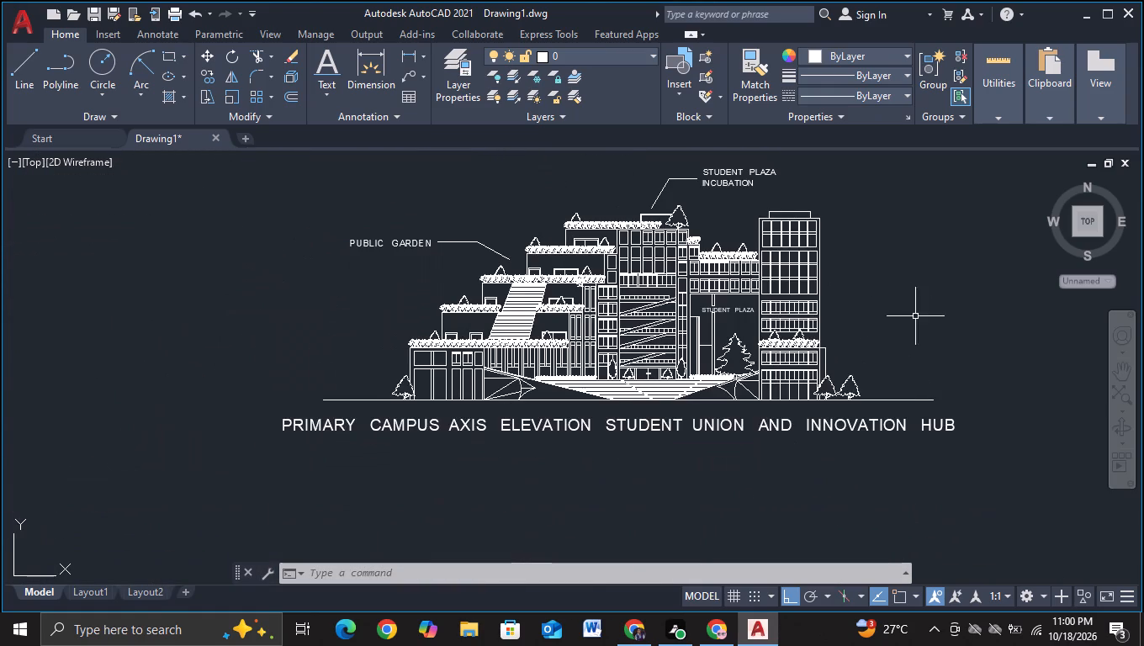
{"action": "middle_click_drag", "start_coordinate": [916, 316], "coordinate": [895, 296]}
{"action": "key", "text": "Escape"}
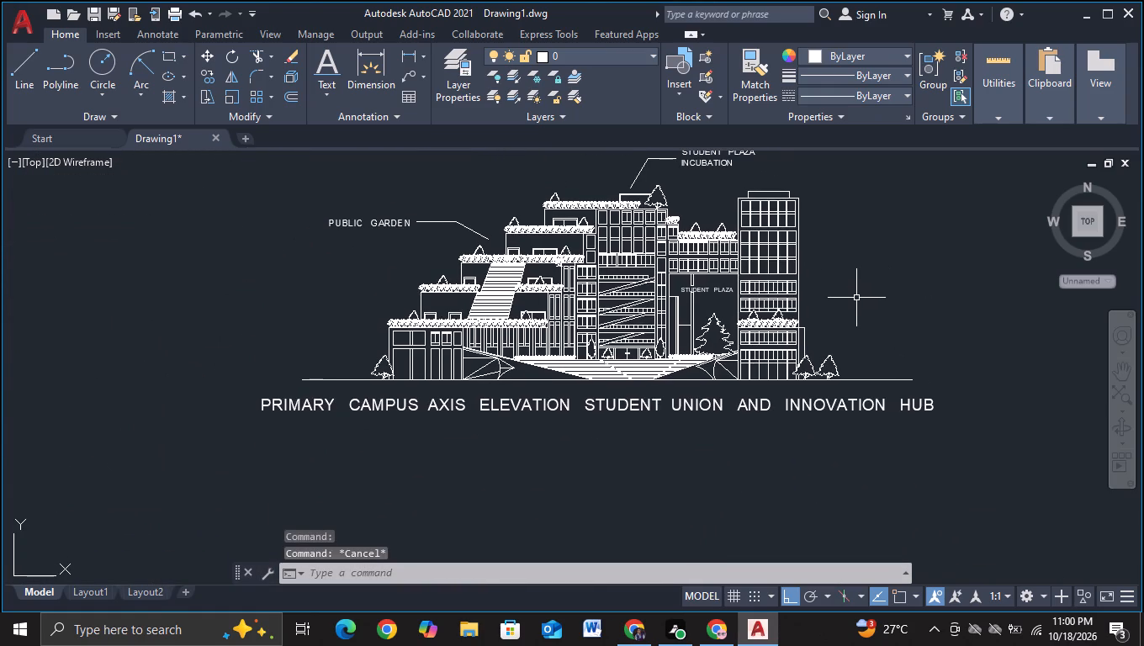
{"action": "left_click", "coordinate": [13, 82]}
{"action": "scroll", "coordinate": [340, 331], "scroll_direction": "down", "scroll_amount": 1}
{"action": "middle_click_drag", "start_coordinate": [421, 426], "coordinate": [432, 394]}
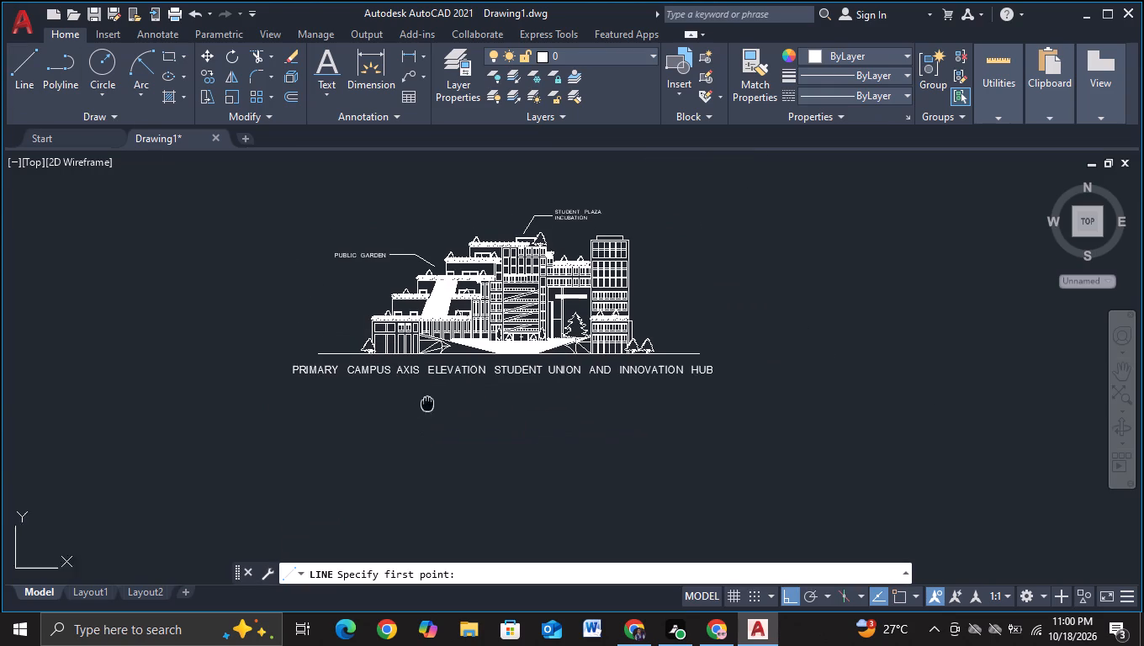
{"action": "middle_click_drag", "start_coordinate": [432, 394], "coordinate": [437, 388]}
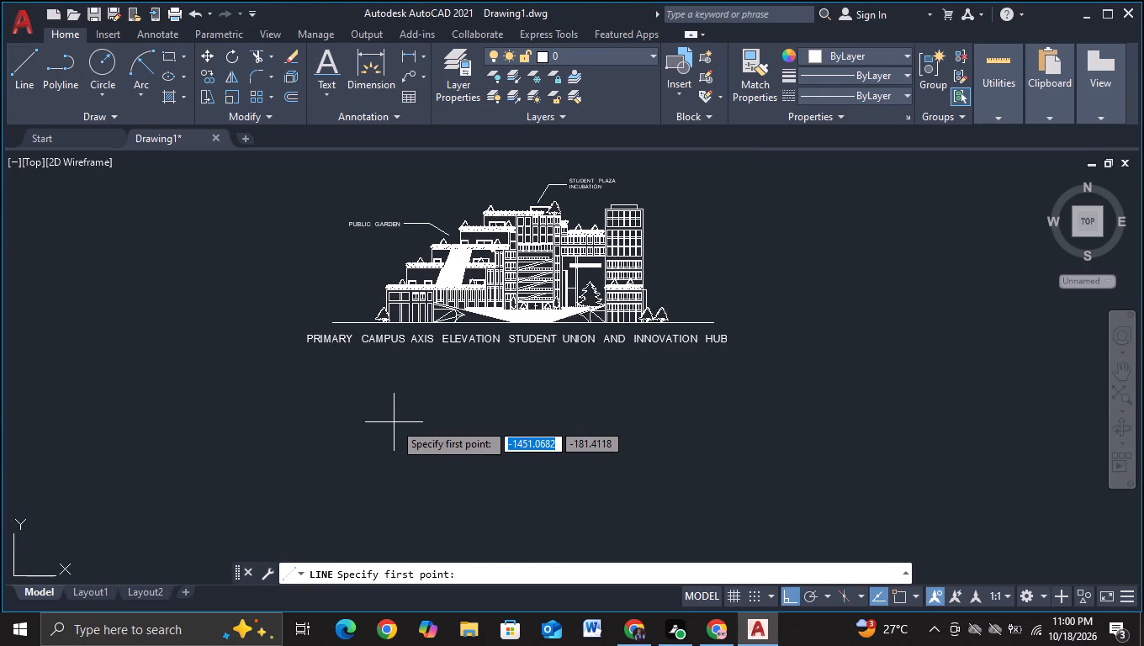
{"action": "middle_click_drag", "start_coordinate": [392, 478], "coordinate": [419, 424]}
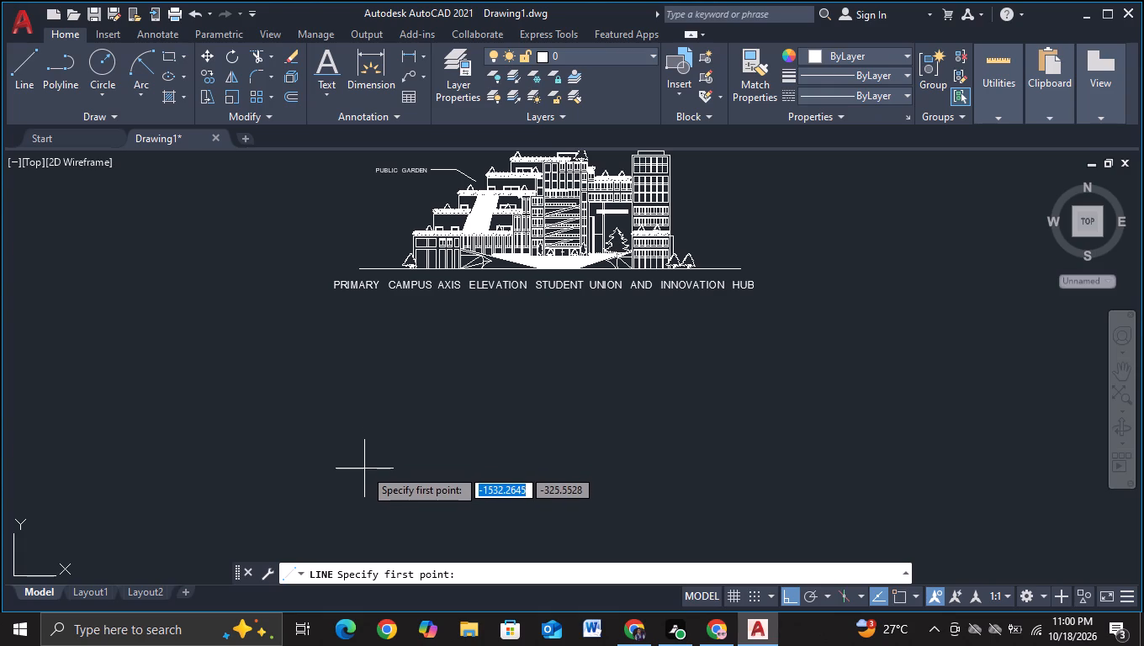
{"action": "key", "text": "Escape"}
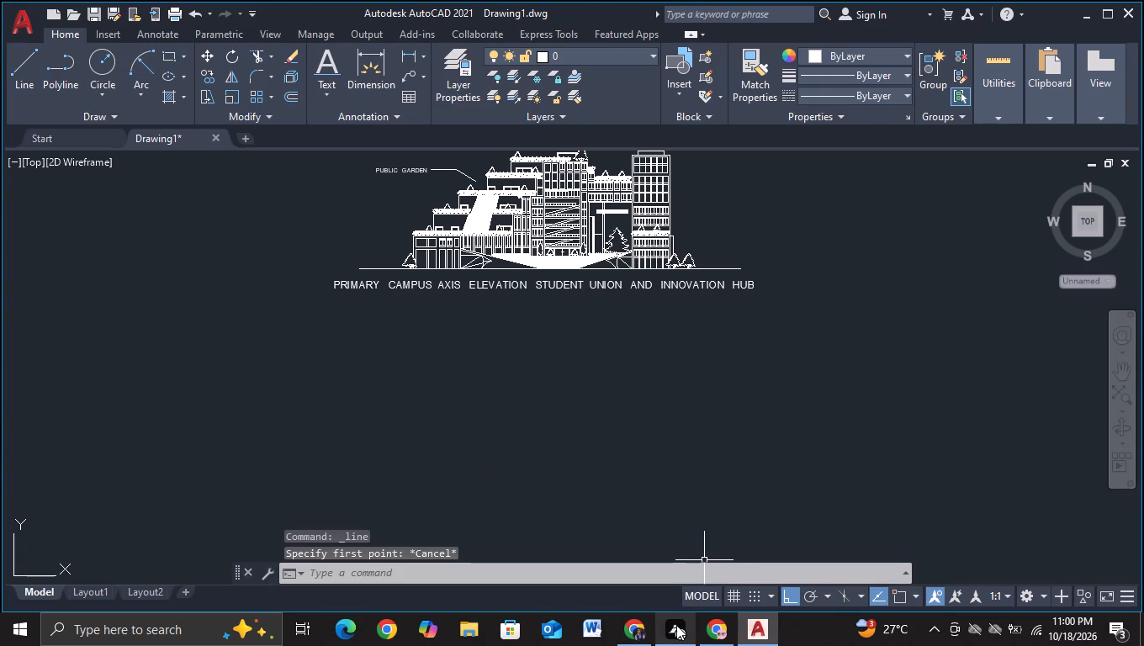
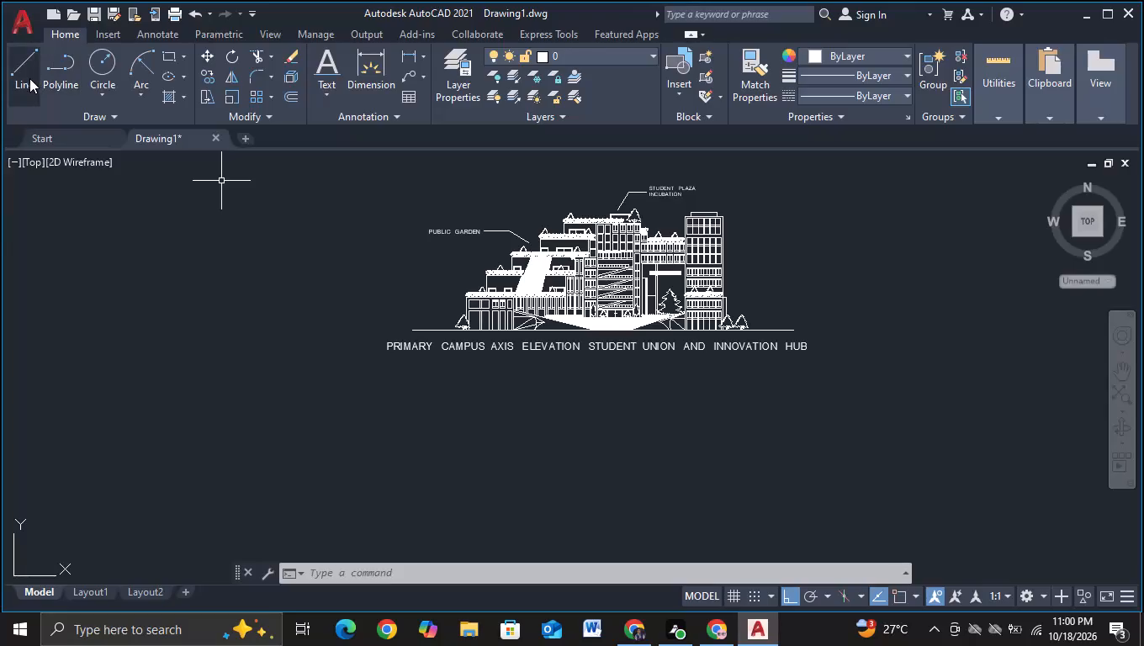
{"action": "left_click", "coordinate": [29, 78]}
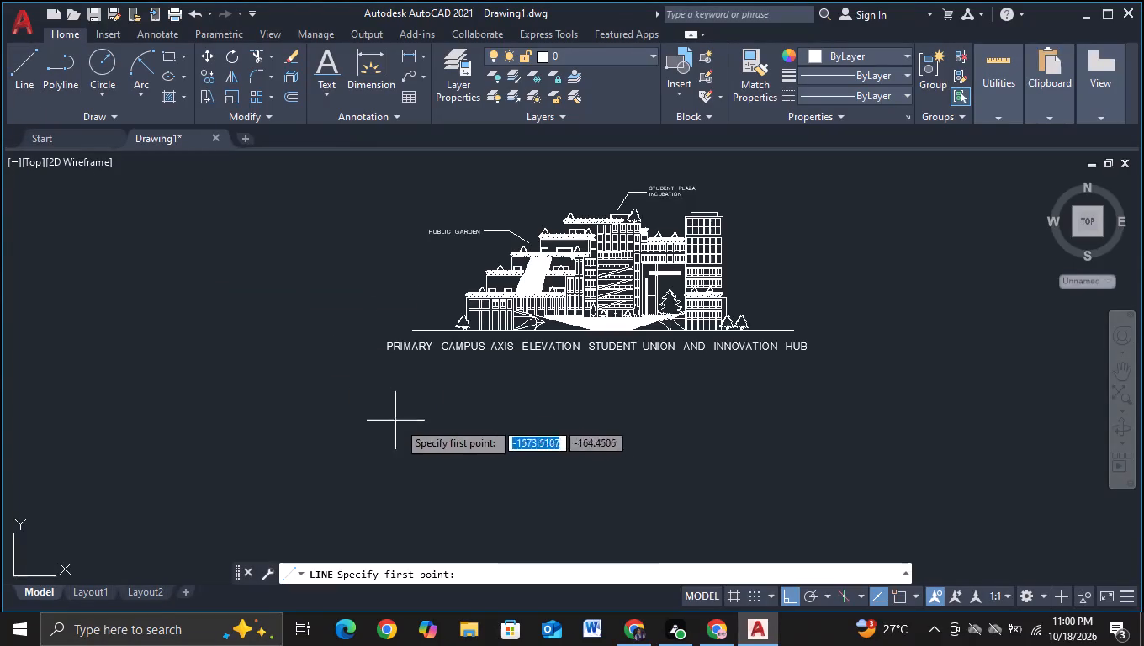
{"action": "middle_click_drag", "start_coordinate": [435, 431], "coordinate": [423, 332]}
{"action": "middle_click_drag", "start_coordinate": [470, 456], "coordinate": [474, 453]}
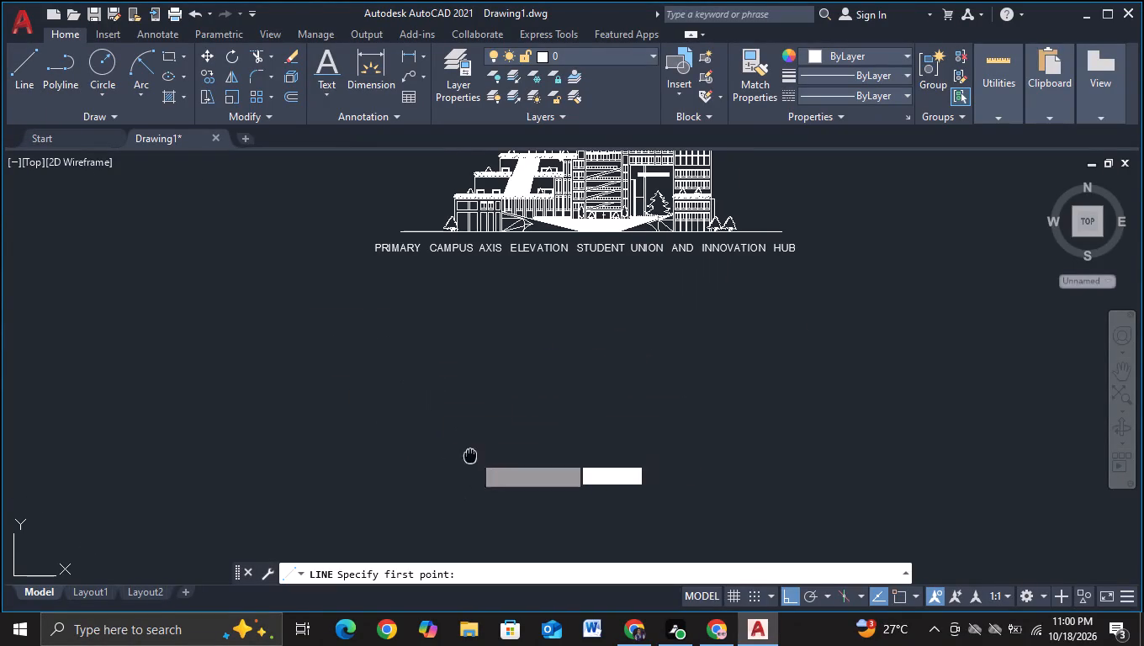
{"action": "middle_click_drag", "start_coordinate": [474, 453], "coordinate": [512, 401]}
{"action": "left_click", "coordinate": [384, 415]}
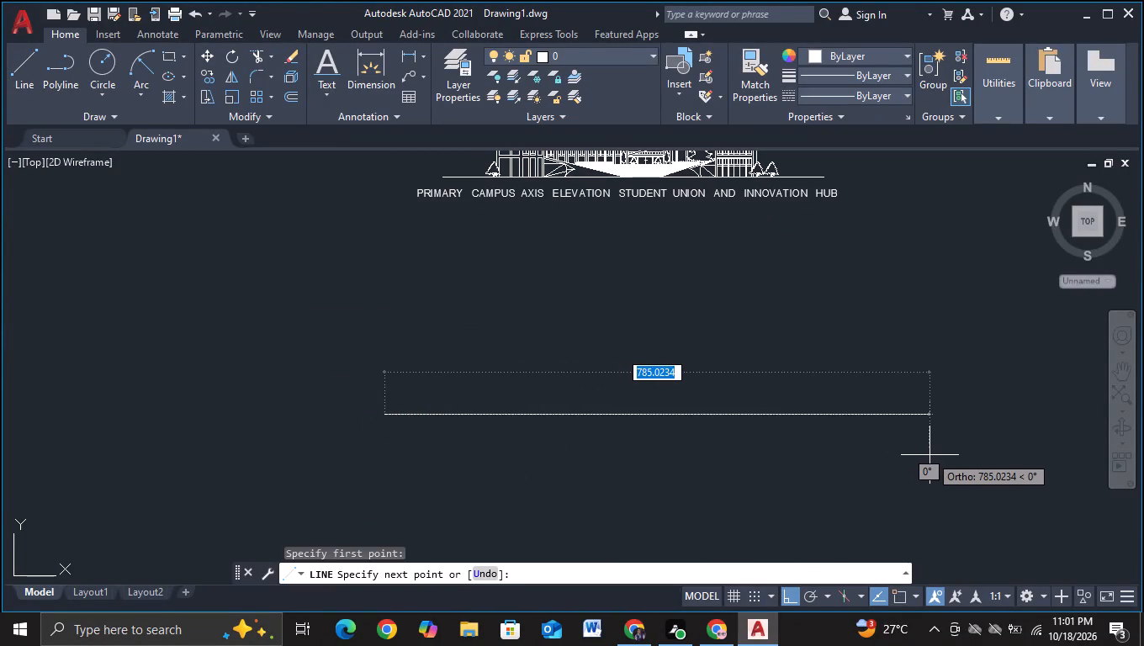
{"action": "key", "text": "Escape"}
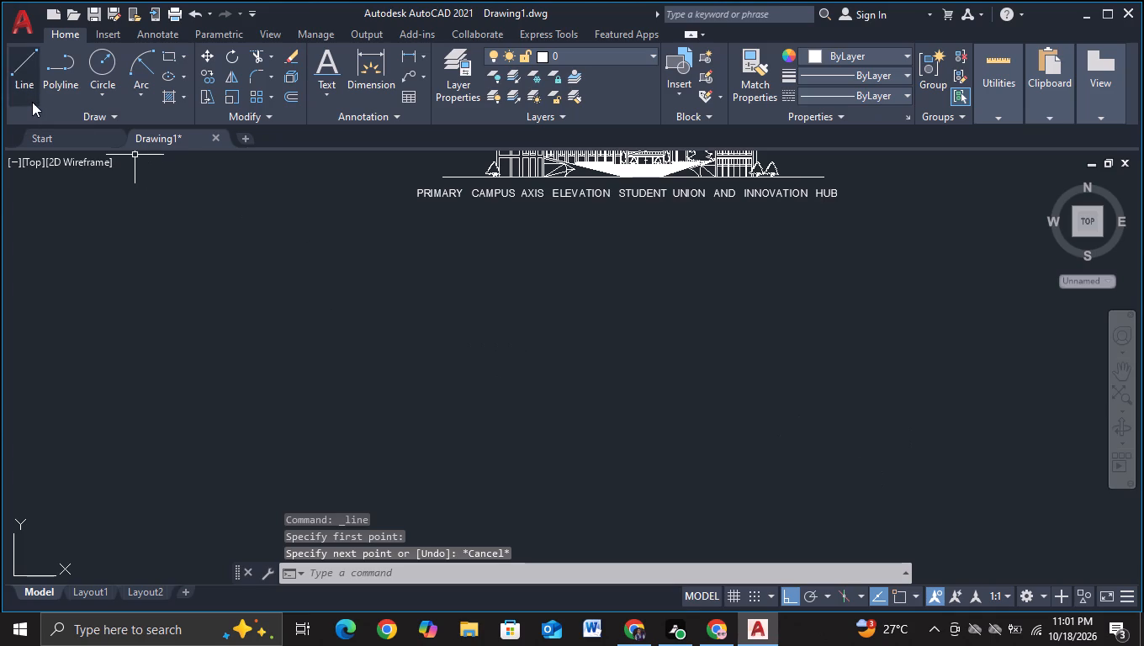
Draw a long horizontal base line in the empty space below the titled elevation, wider than the elevation itself.
{"action": "left_click", "coordinate": [32, 102]}
{"action": "middle_click_drag", "start_coordinate": [708, 519], "coordinate": [691, 405]}
{"action": "left_click_drag", "start_coordinate": [400, 388], "coordinate": [461, 391]}
{"action": "left_click", "coordinate": [990, 400]}
{"action": "key", "text": "Escape"}
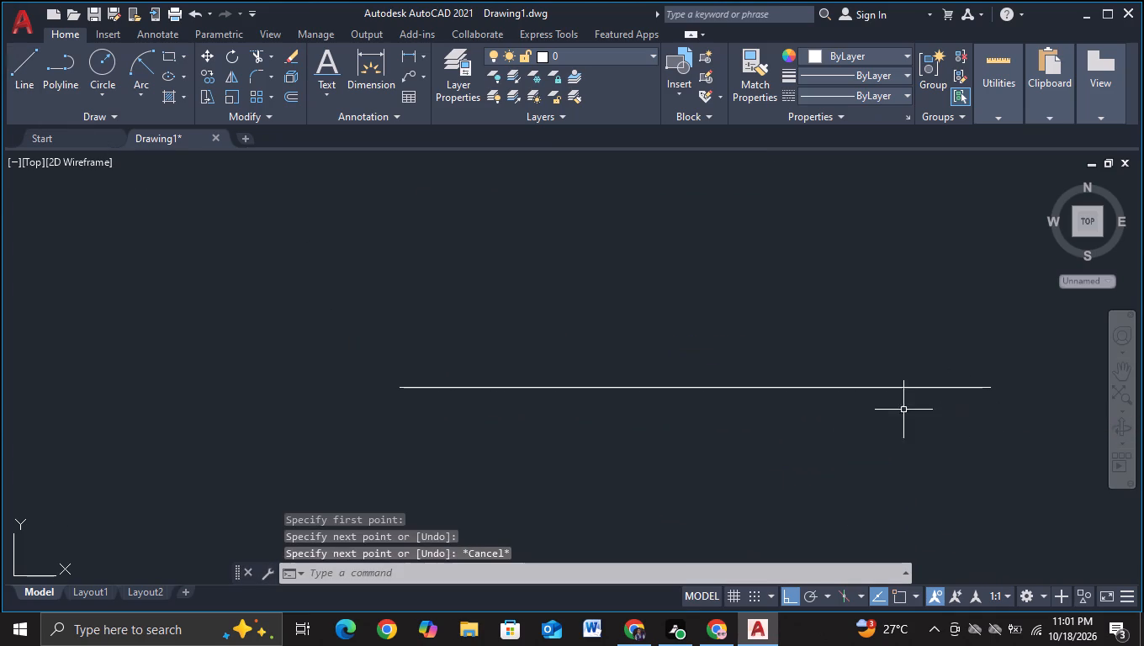
Draw a vertical line crossing the base line near its right end, continued leftward at its top as a shorter horizontal line.
{"action": "middle_click_drag", "start_coordinate": [751, 341], "coordinate": [633, 402]}
{"action": "left_click", "coordinate": [20, 92]}
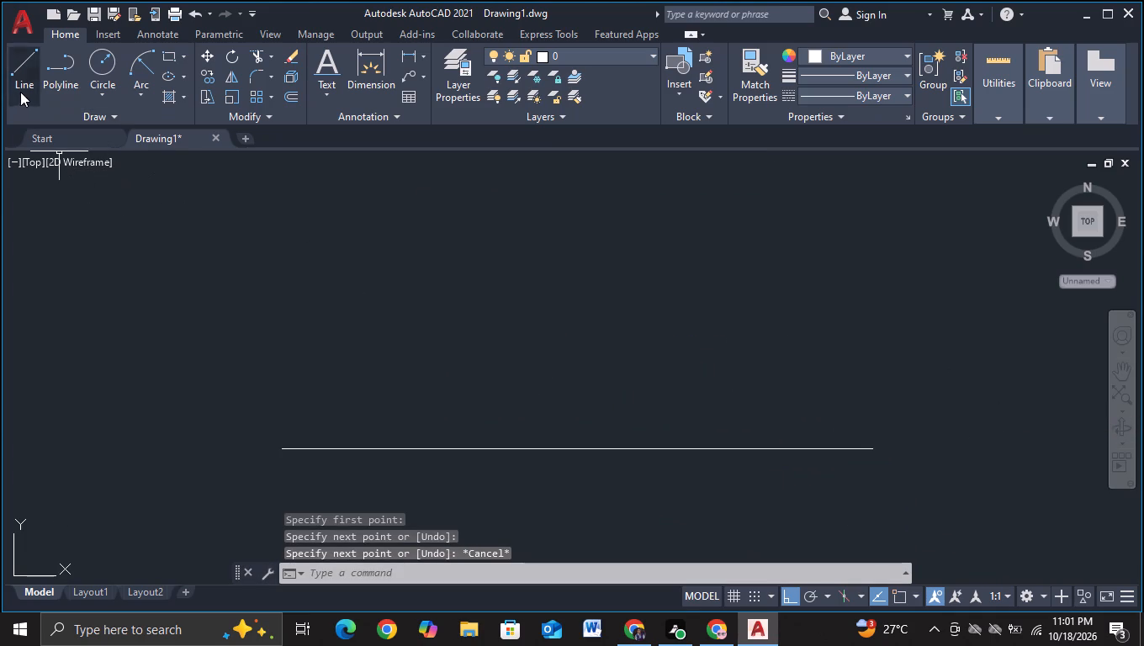
{"action": "scroll", "coordinate": [837, 400], "scroll_direction": "up", "scroll_amount": 1}
{"action": "middle_click_drag", "start_coordinate": [874, 472], "coordinate": [719, 432]}
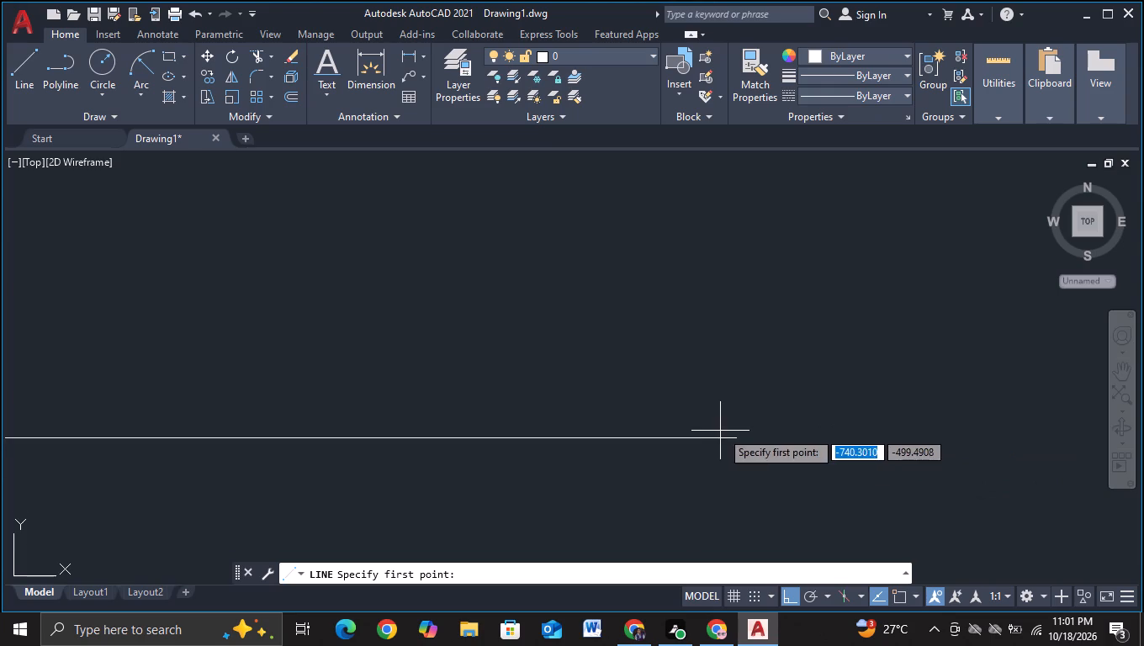
{"action": "scroll", "coordinate": [719, 431], "scroll_direction": "up", "scroll_amount": 1}
{"action": "middle_click_drag", "start_coordinate": [656, 420], "coordinate": [764, 425]}
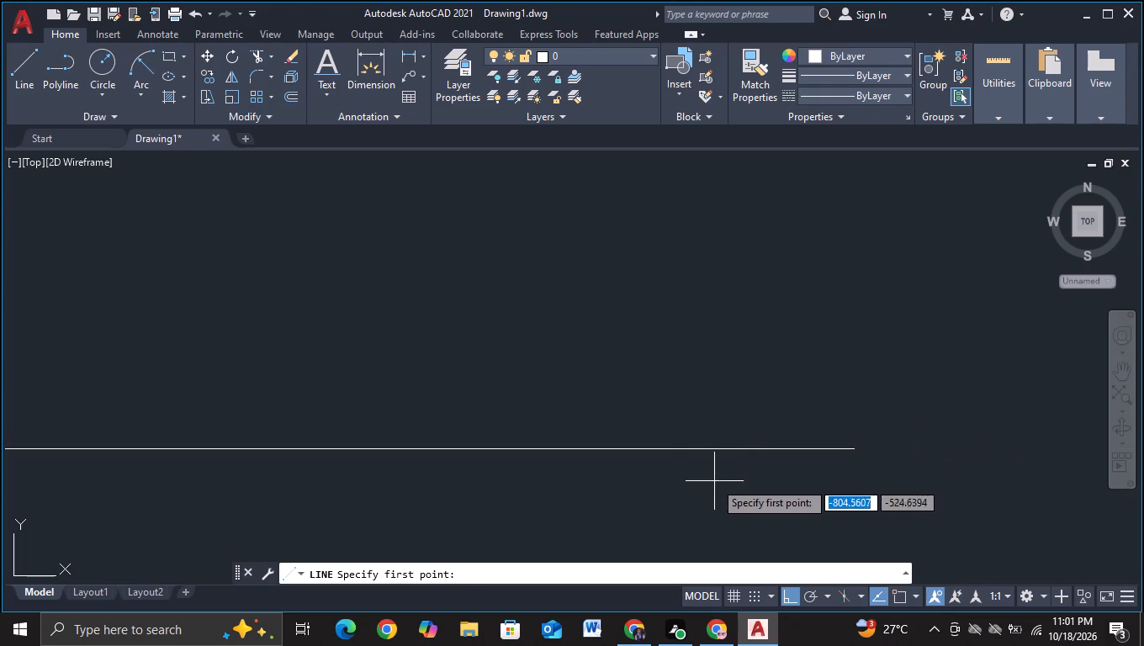
{"action": "left_click_drag", "start_coordinate": [714, 481], "coordinate": [716, 470]}
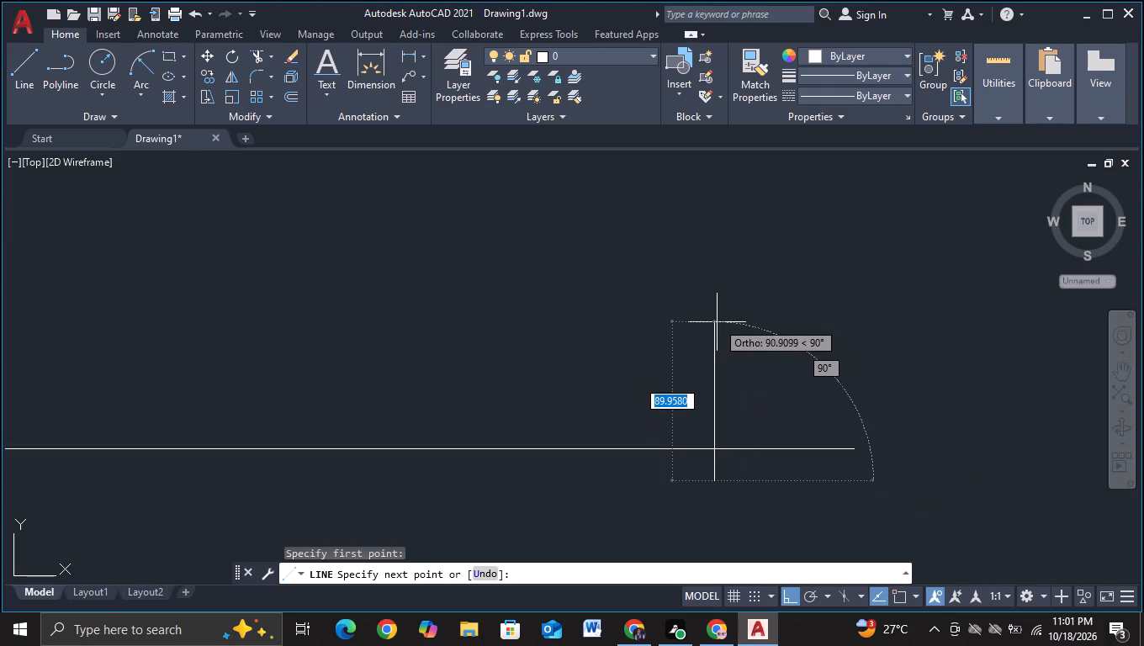
{"action": "scroll", "coordinate": [707, 227], "scroll_direction": "down", "scroll_amount": 2}
{"action": "middle_click_drag", "start_coordinate": [707, 227], "coordinate": [749, 366]}
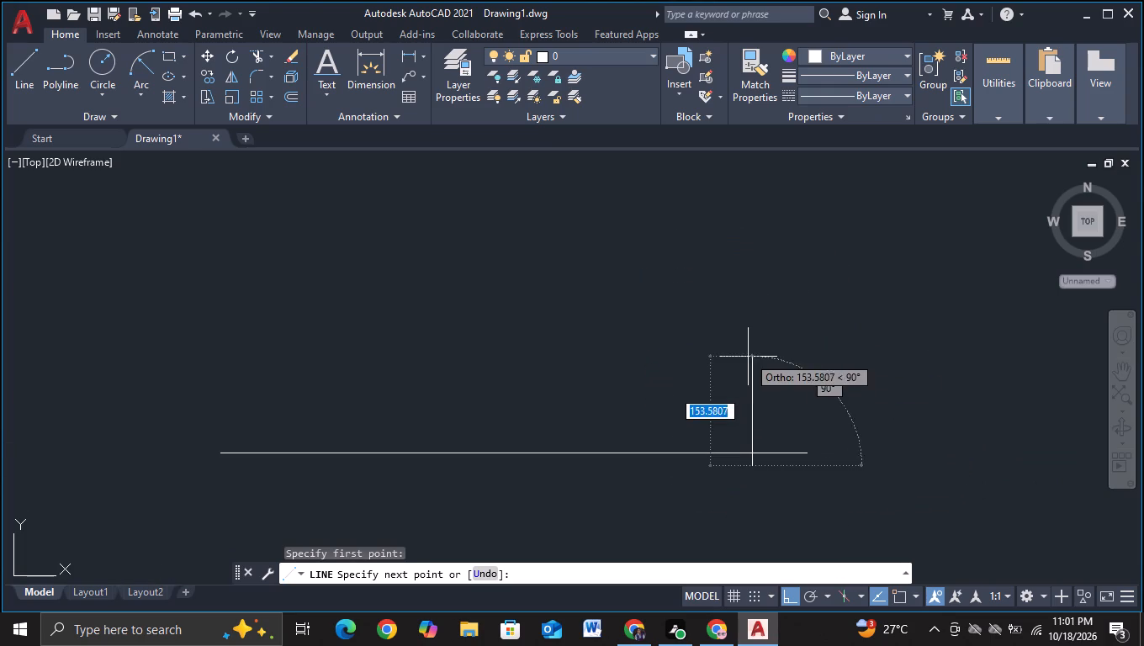
{"action": "left_click", "coordinate": [747, 346]}
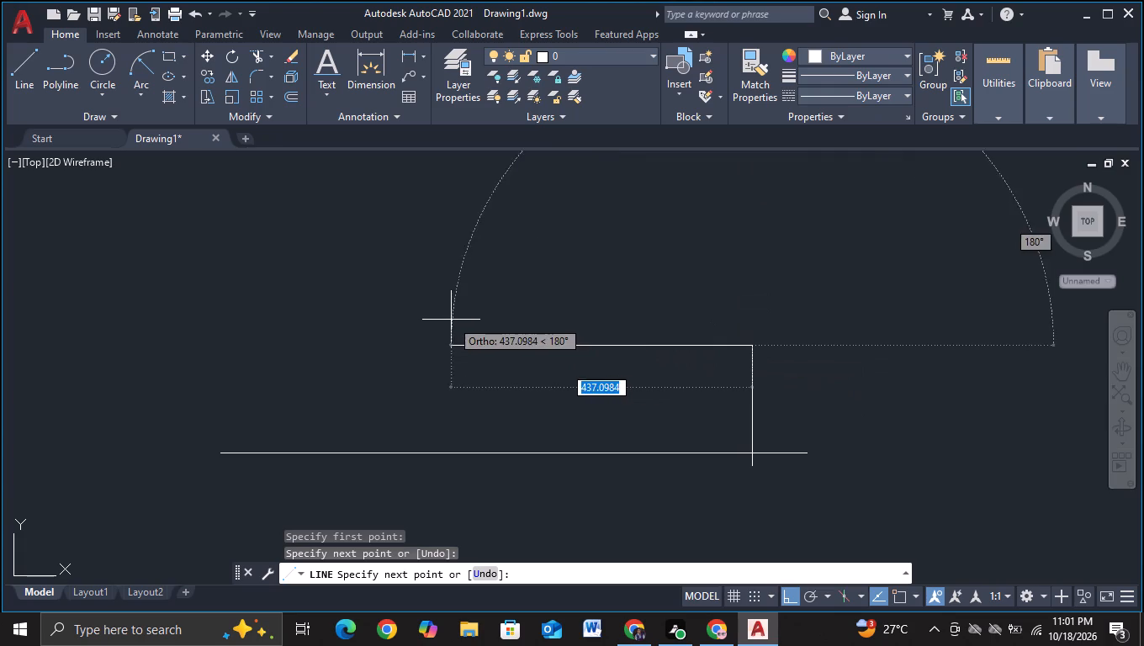
{"action": "left_click", "coordinate": [379, 311]}
{"action": "key", "text": "Escape"}
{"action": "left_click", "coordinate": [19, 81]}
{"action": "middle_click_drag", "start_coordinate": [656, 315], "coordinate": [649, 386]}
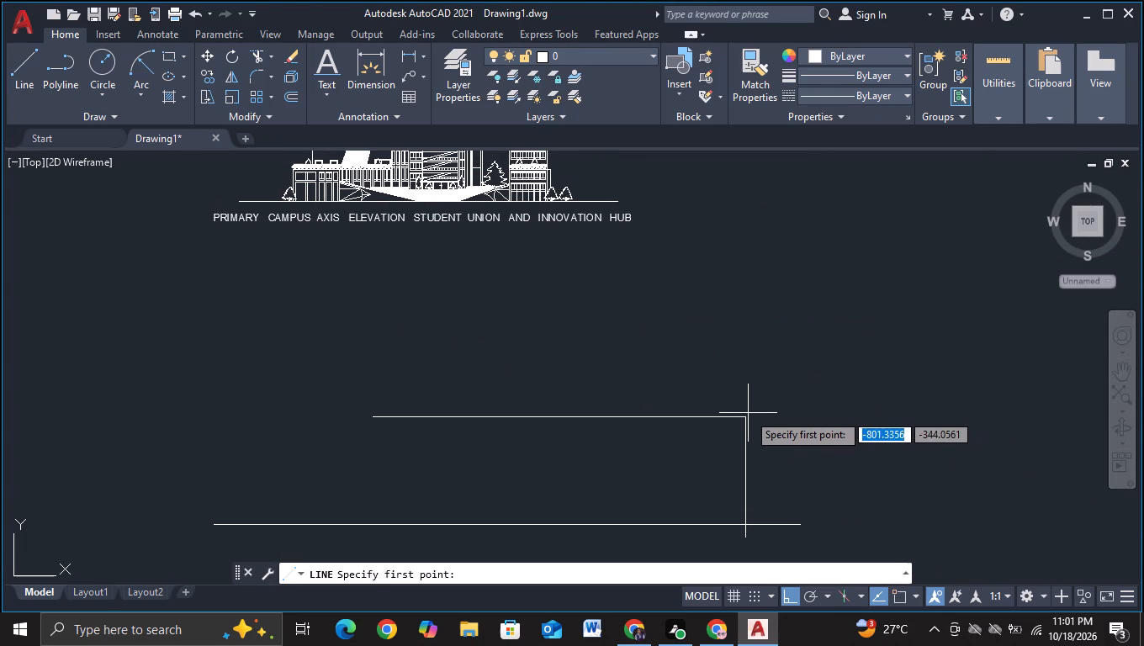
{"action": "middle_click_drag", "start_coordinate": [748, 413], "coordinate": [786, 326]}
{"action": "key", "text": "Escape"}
Copy the base line, vertical line and upper horizontal line straight down, well clear of the elevation.
{"action": "left_click", "coordinate": [209, 271]}
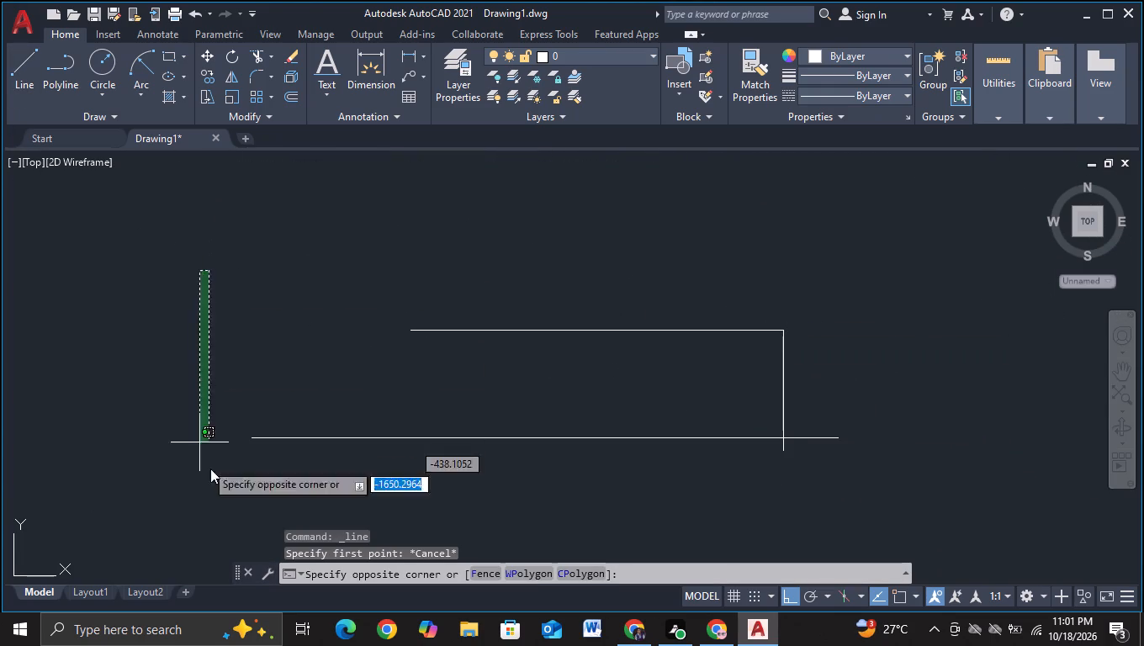
{"action": "left_click", "coordinate": [863, 485]}
{"action": "key", "text": "c"}
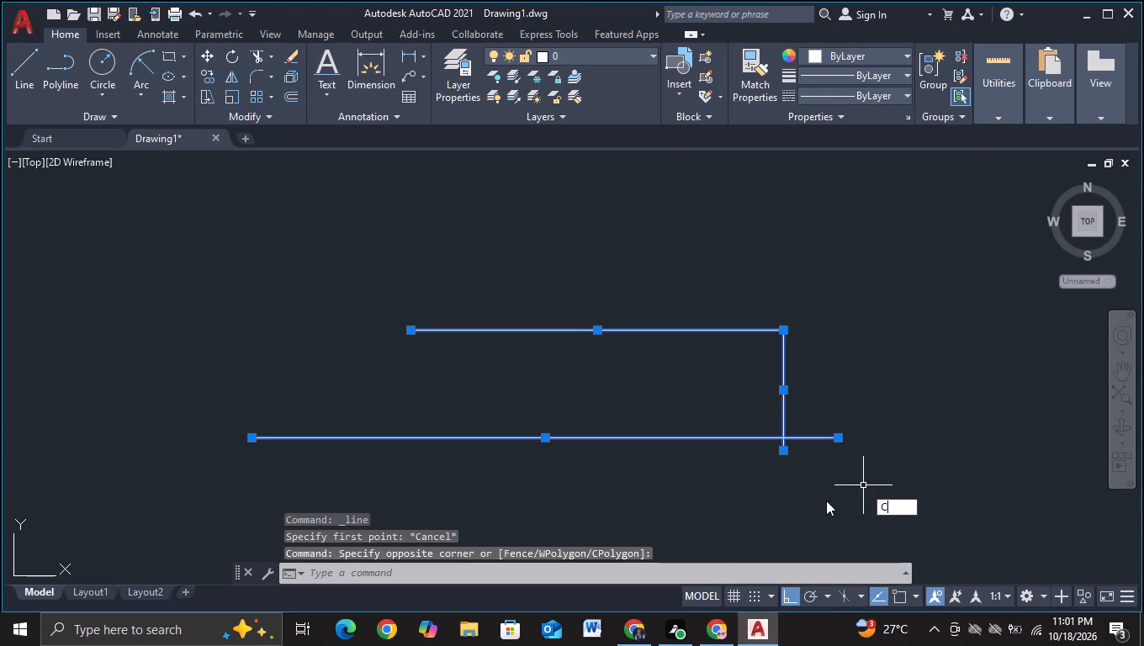
{"action": "left_click", "coordinate": [910, 537]}
{"action": "left_click", "coordinate": [692, 397]}
{"action": "scroll", "coordinate": [702, 431], "scroll_direction": "down", "scroll_amount": 3}
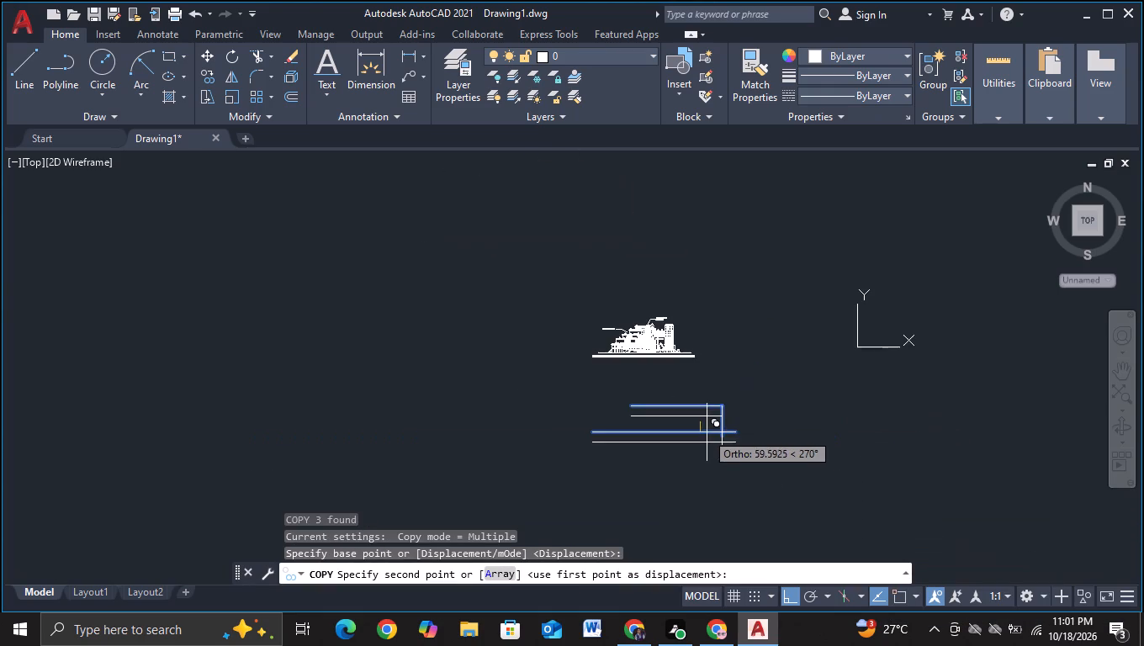
{"action": "middle_click_drag", "start_coordinate": [689, 477], "coordinate": [657, 253]}
{"action": "middle_click_drag", "start_coordinate": [675, 483], "coordinate": [671, 299]}
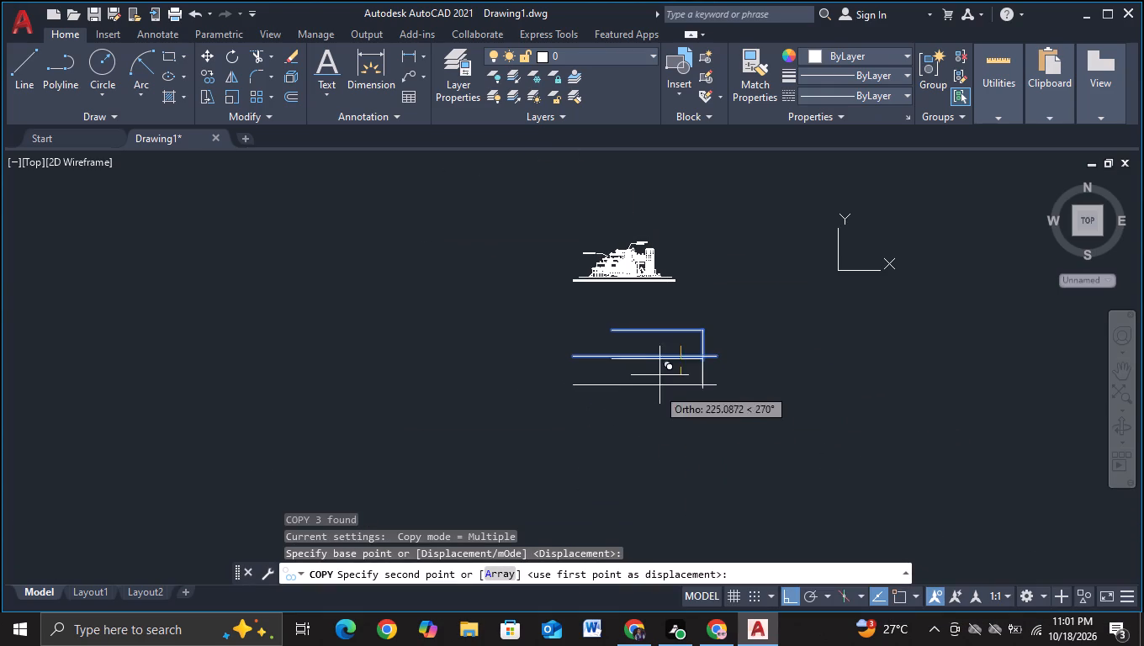
{"action": "middle_click", "coordinate": [632, 499]}
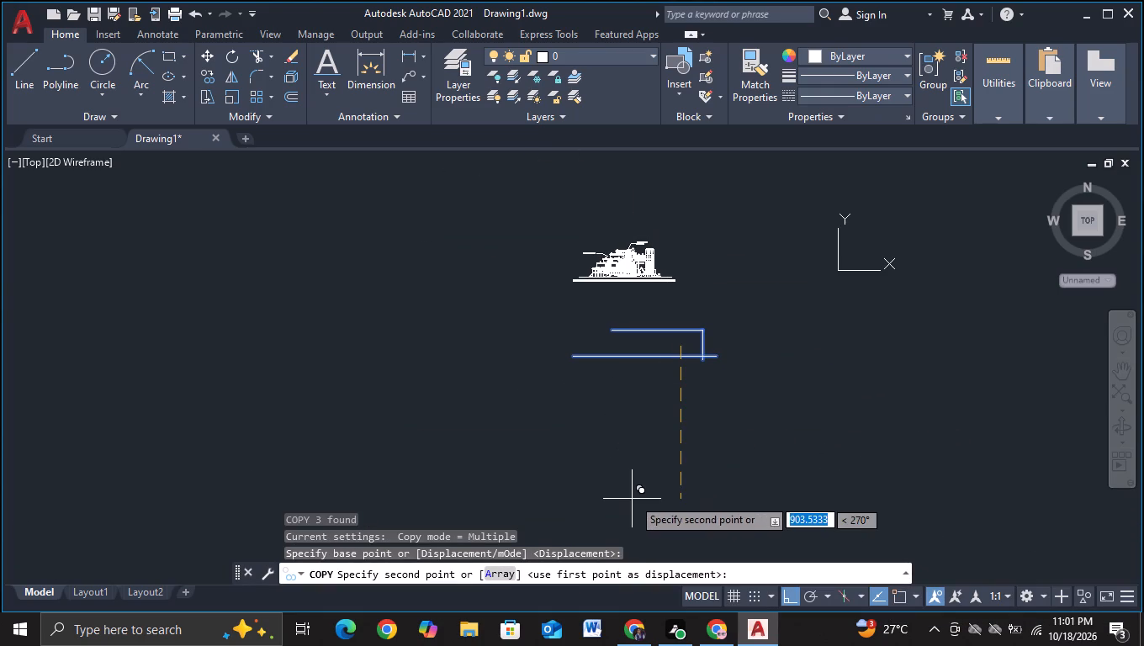
{"action": "left_click", "coordinate": [649, 513]}
{"action": "key", "text": "Escape"}
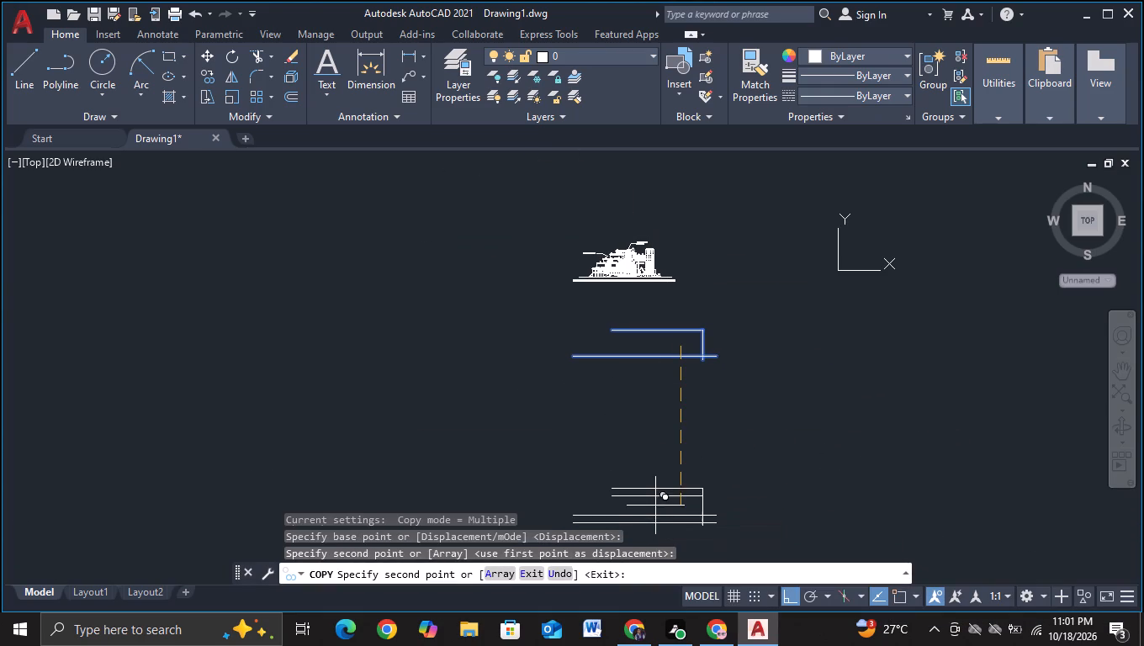
Delete the original three lines directly below the elevation title, leaving the lower copy.
{"action": "left_click_drag", "start_coordinate": [550, 310], "coordinate": [550, 337]}
{"action": "left_click", "coordinate": [777, 410]}
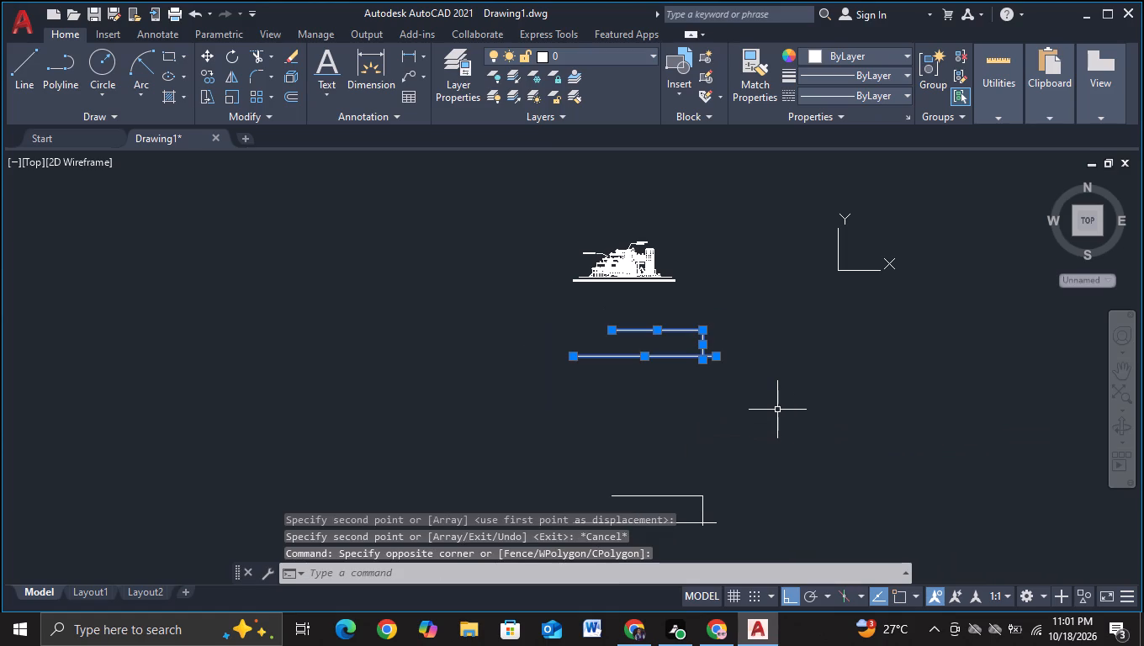
{"action": "key", "text": "Delete"}
Trim the copied vertical line below the base line and the base line's overhang beyond the vertical to form a clean corner.
{"action": "middle_click_drag", "start_coordinate": [755, 447], "coordinate": [750, 430]}
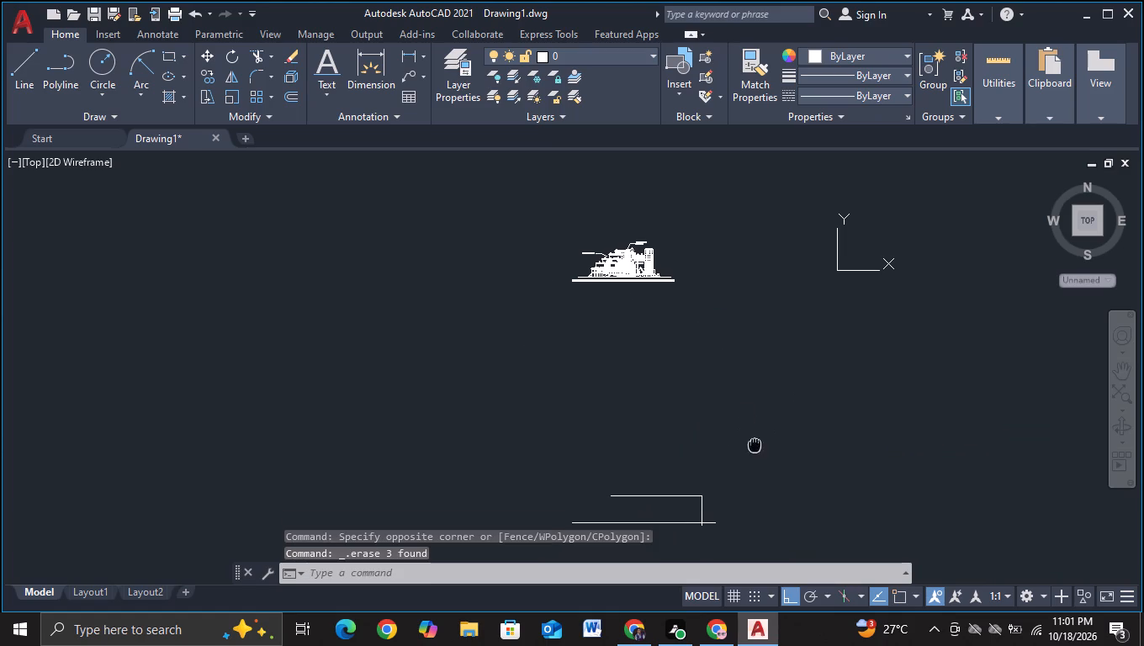
{"action": "middle_click_drag", "start_coordinate": [750, 430], "coordinate": [729, 320]}
{"action": "middle_click_drag", "start_coordinate": [718, 419], "coordinate": [734, 339]}
{"action": "scroll", "coordinate": [687, 382], "scroll_direction": "up", "scroll_amount": 2}
{"action": "middle_click_drag", "start_coordinate": [693, 376], "coordinate": [696, 382]}
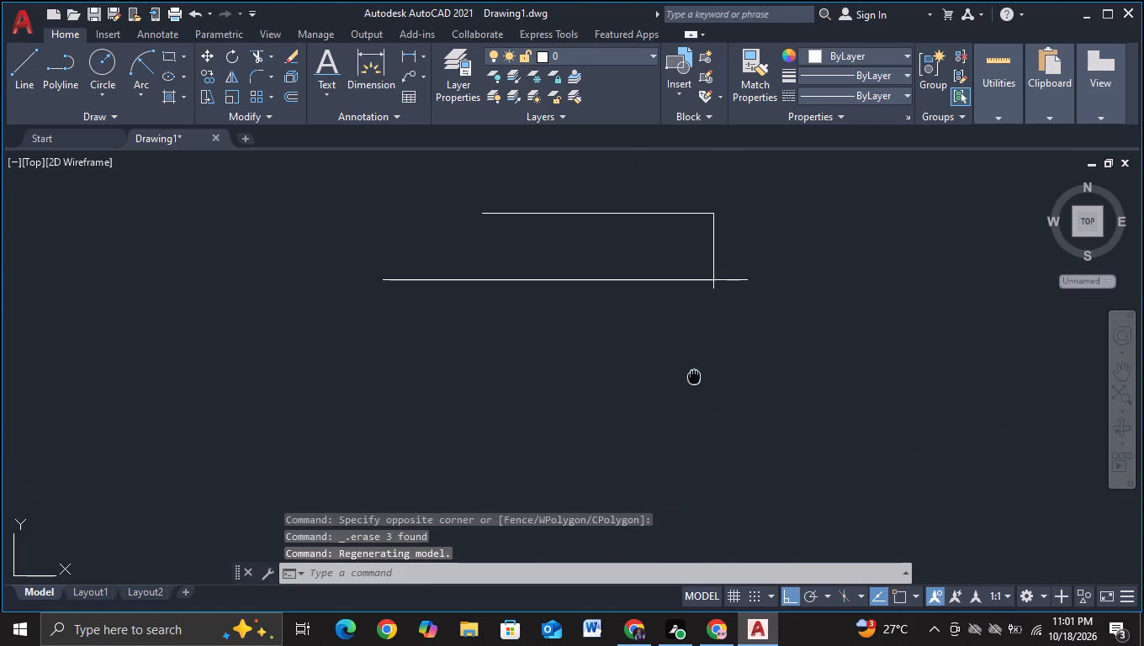
{"action": "middle_click_drag", "start_coordinate": [696, 382], "coordinate": [719, 453]}
{"action": "left_click", "coordinate": [254, 56]}
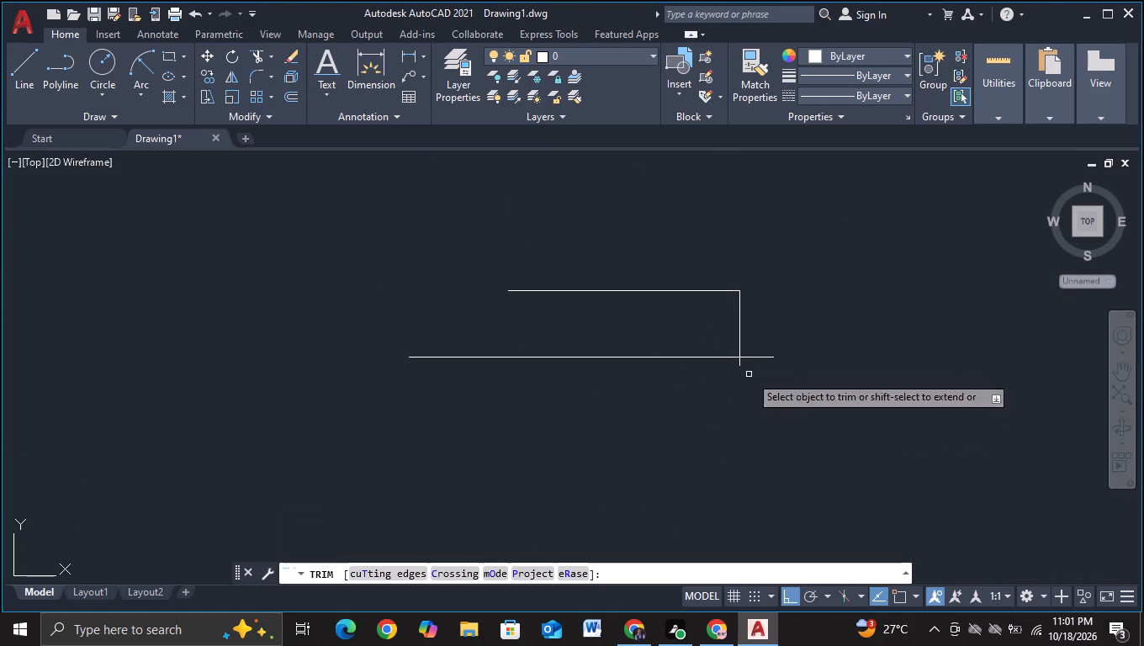
{"action": "left_click_drag", "start_coordinate": [750, 333], "coordinate": [747, 433]}
{"action": "scroll", "coordinate": [743, 410], "scroll_direction": "up", "scroll_amount": 2}
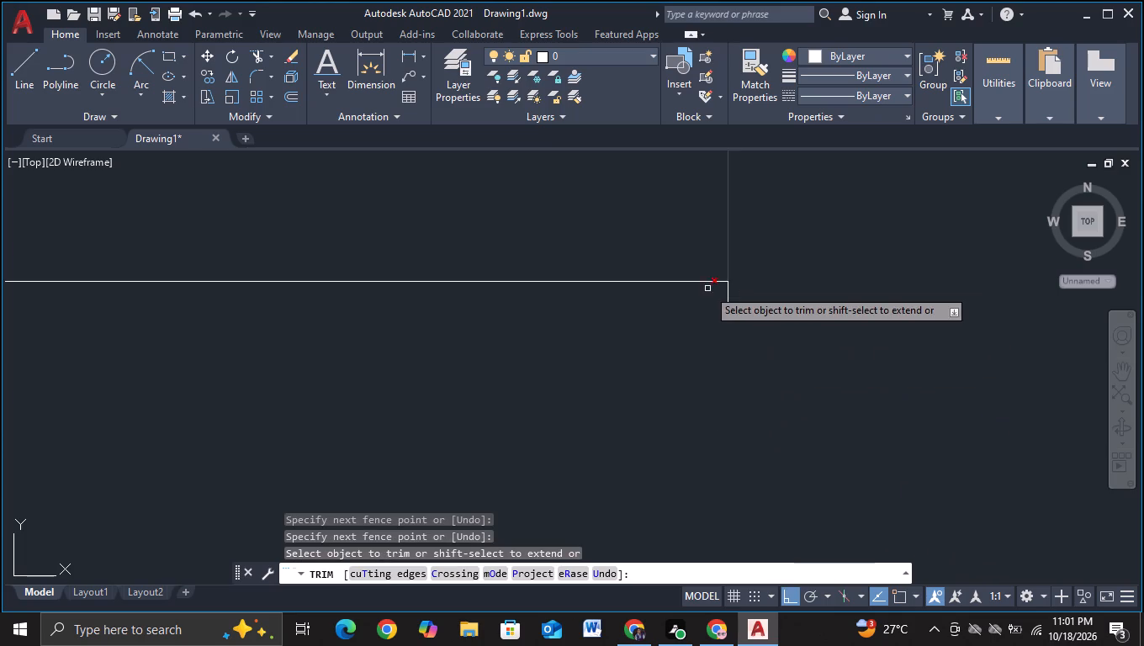
{"action": "left_click_drag", "start_coordinate": [726, 293], "coordinate": [777, 293]}
{"action": "scroll", "coordinate": [778, 293], "scroll_direction": "down", "scroll_amount": 2}
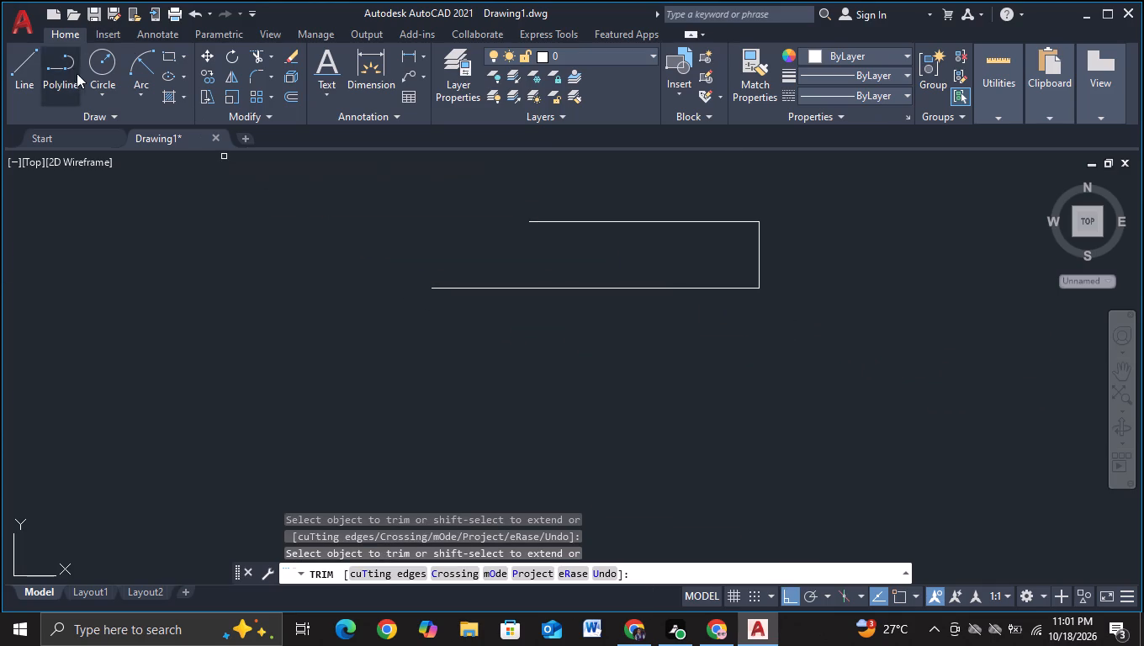
Turn object snap on and draw a short horizontal line outward from the lower right corner, extending the base line past the vertical.
{"action": "left_click", "coordinate": [31, 85]}
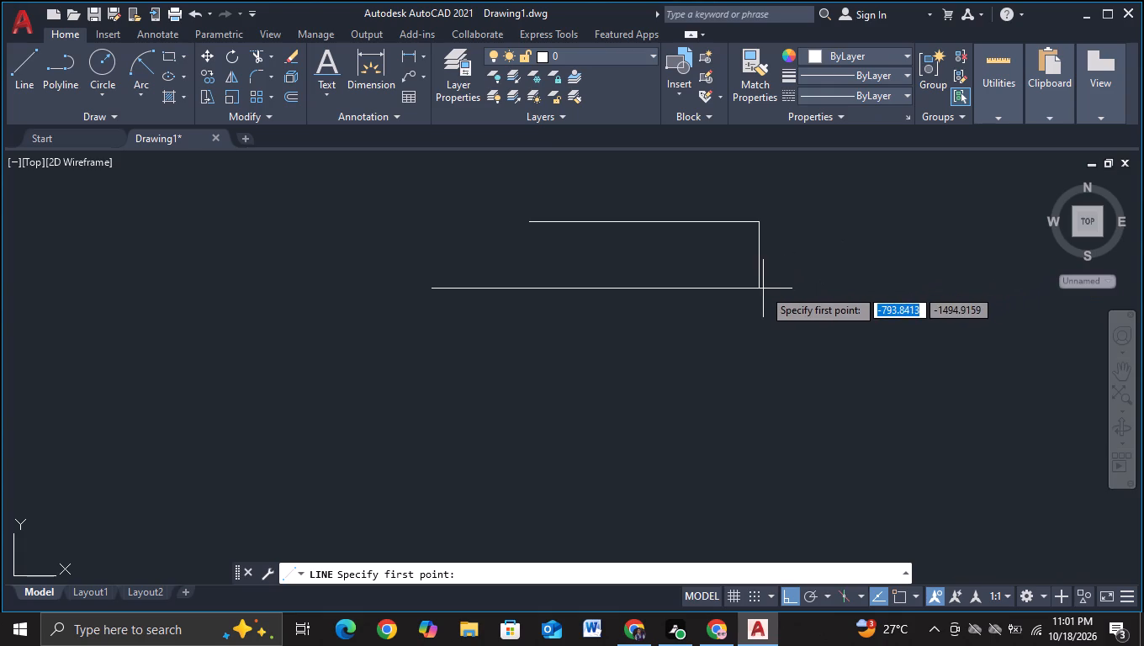
{"action": "key", "text": "F3"}
{"action": "left_click", "coordinate": [760, 289]}
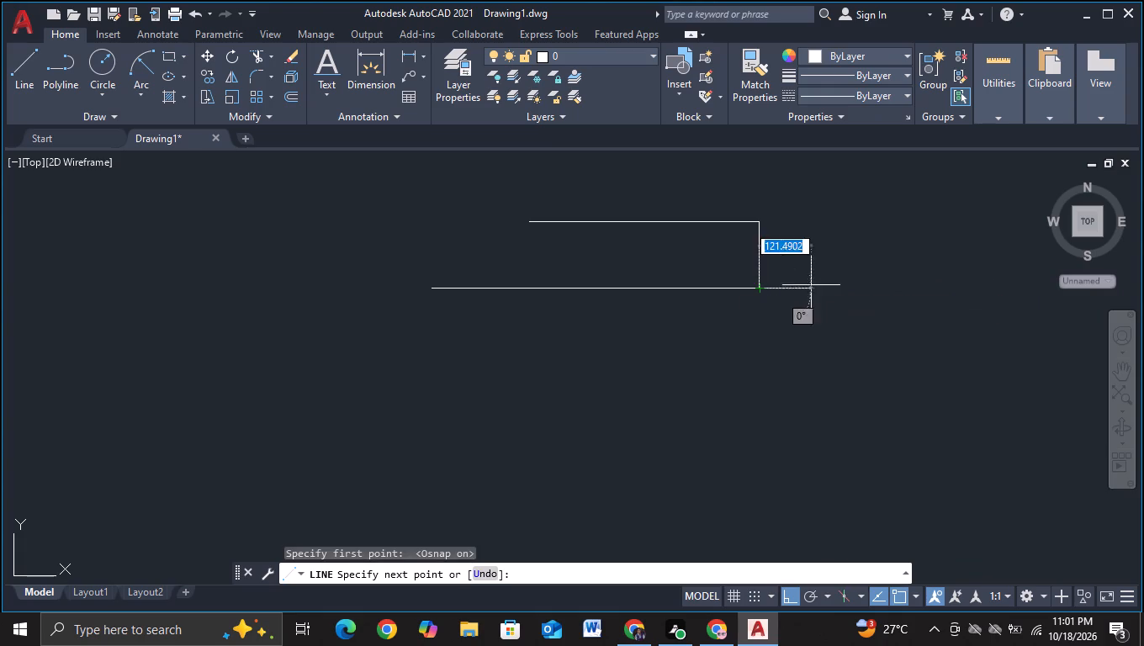
{"action": "left_click", "coordinate": [834, 288]}
{"action": "key", "text": "Escape"}
Draw a line about 70 units up from the upper right corner and continue it leftward as a horizontal line past the one below.
{"action": "left_click", "coordinate": [34, 92]}
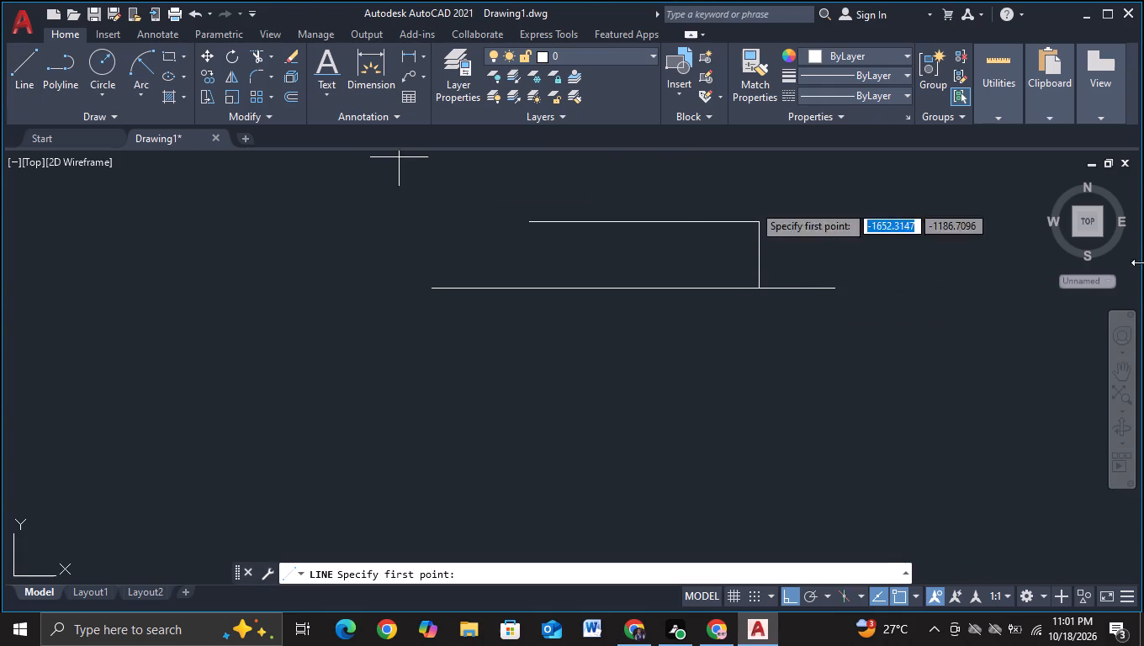
{"action": "middle_click_drag", "start_coordinate": [852, 246], "coordinate": [849, 346]}
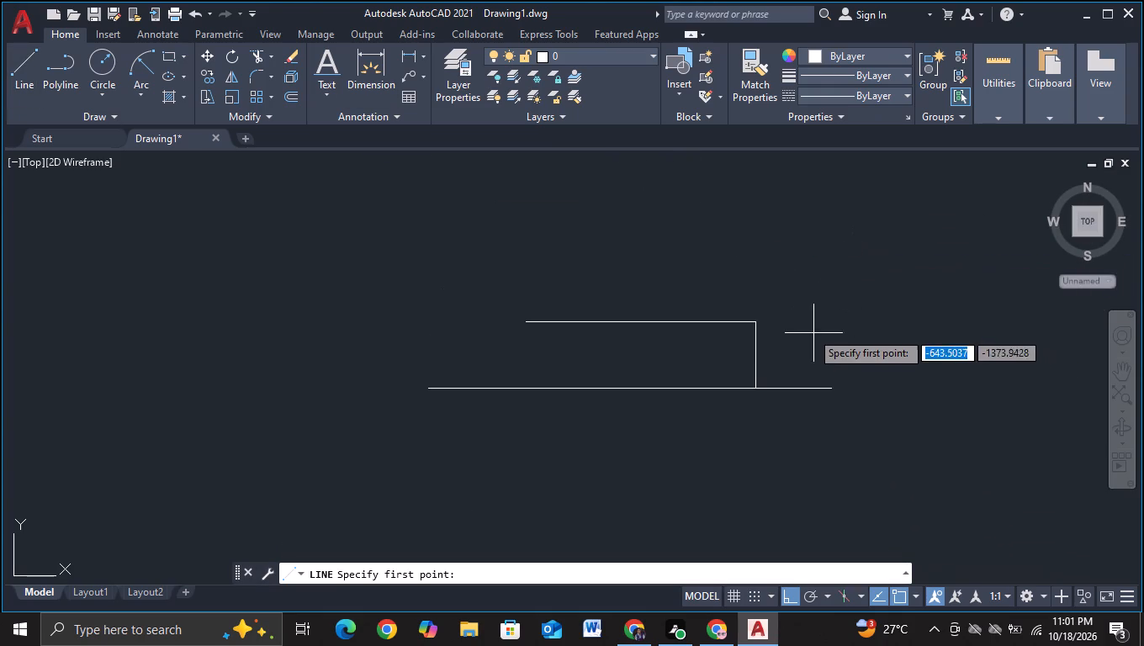
{"action": "left_click", "coordinate": [755, 324]}
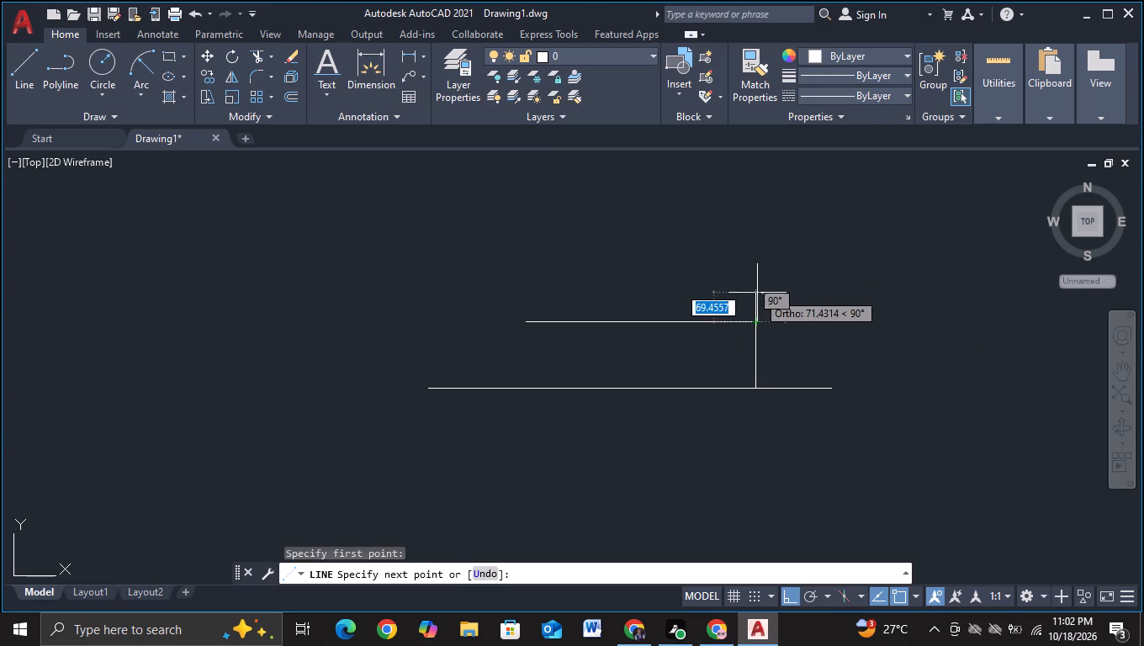
{"action": "left_click", "coordinate": [757, 293]}
{"action": "left_click", "coordinate": [471, 285]}
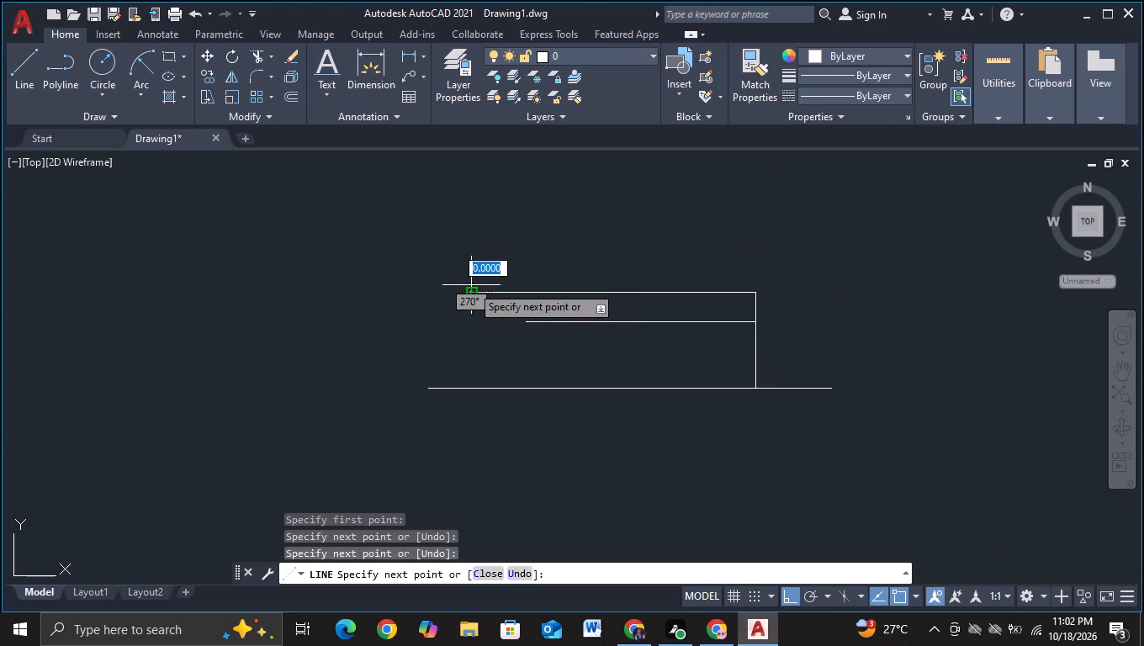
{"action": "key", "text": "Escape"}
Draw a tall vertical line upward from the upper right corner, extending the building's right-hand edge.
{"action": "left_click", "coordinate": [26, 83]}
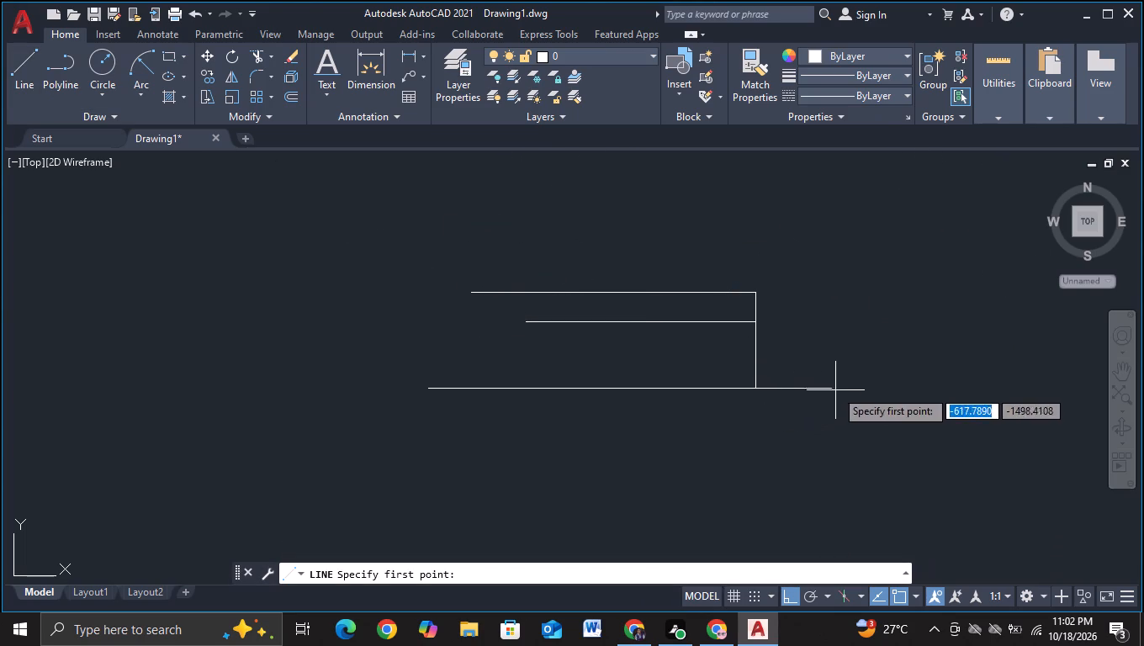
{"action": "middle_click_drag", "start_coordinate": [830, 371], "coordinate": [814, 479]}
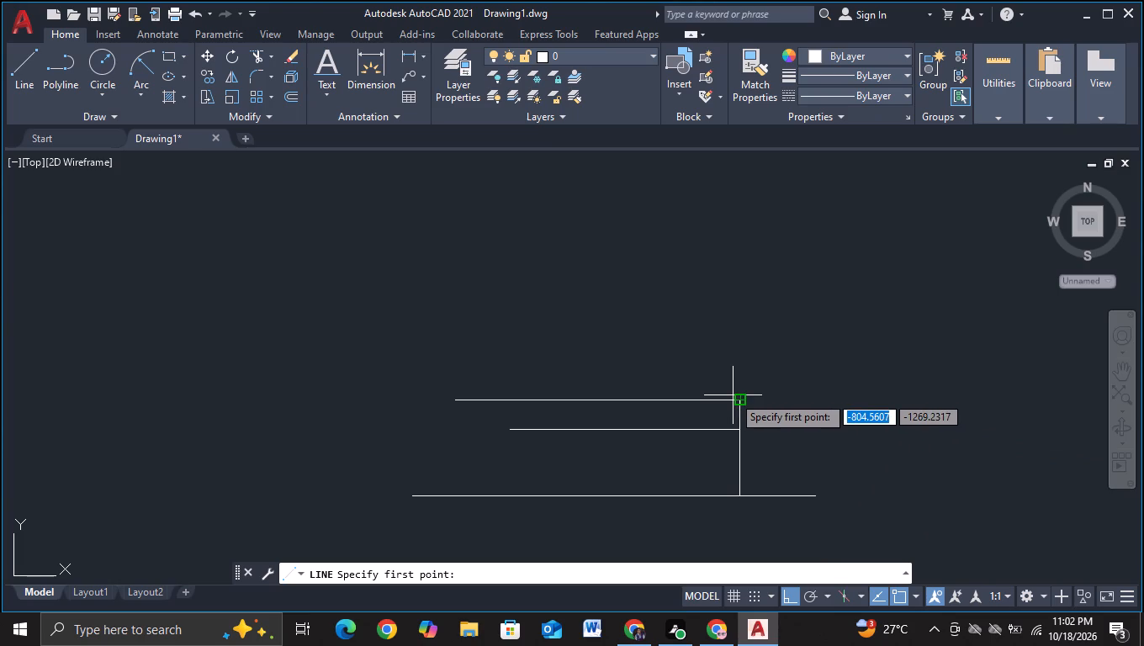
{"action": "left_click", "coordinate": [740, 397]}
{"action": "middle_click_drag", "start_coordinate": [744, 259], "coordinate": [711, 416]}
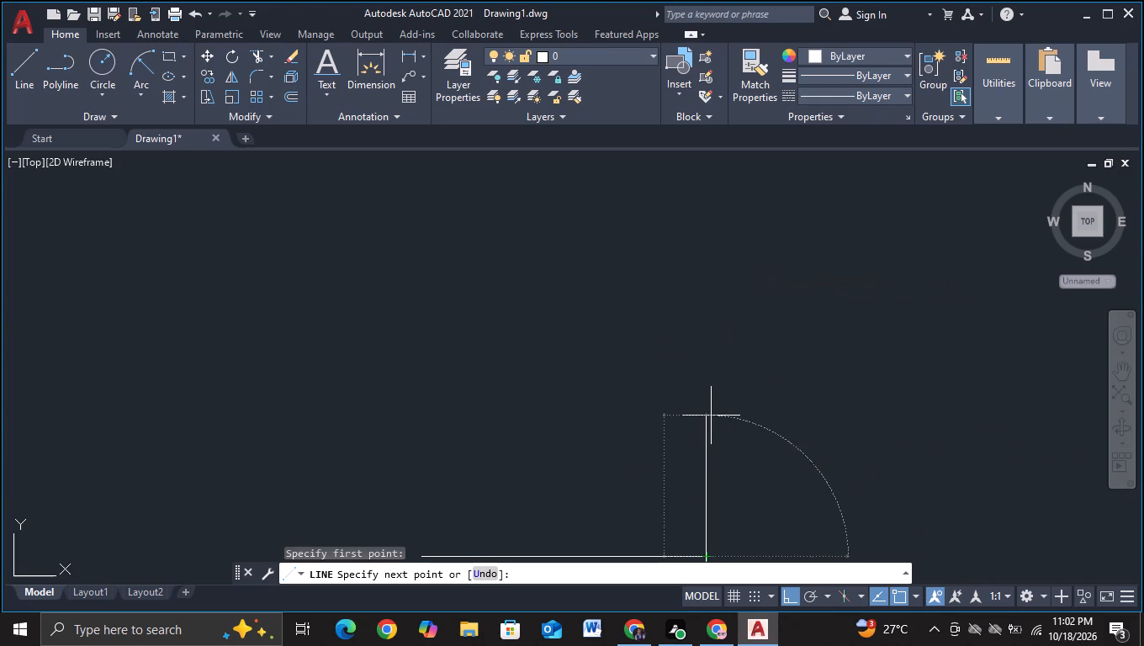
{"action": "middle_click_drag", "start_coordinate": [715, 357], "coordinate": [702, 496]}
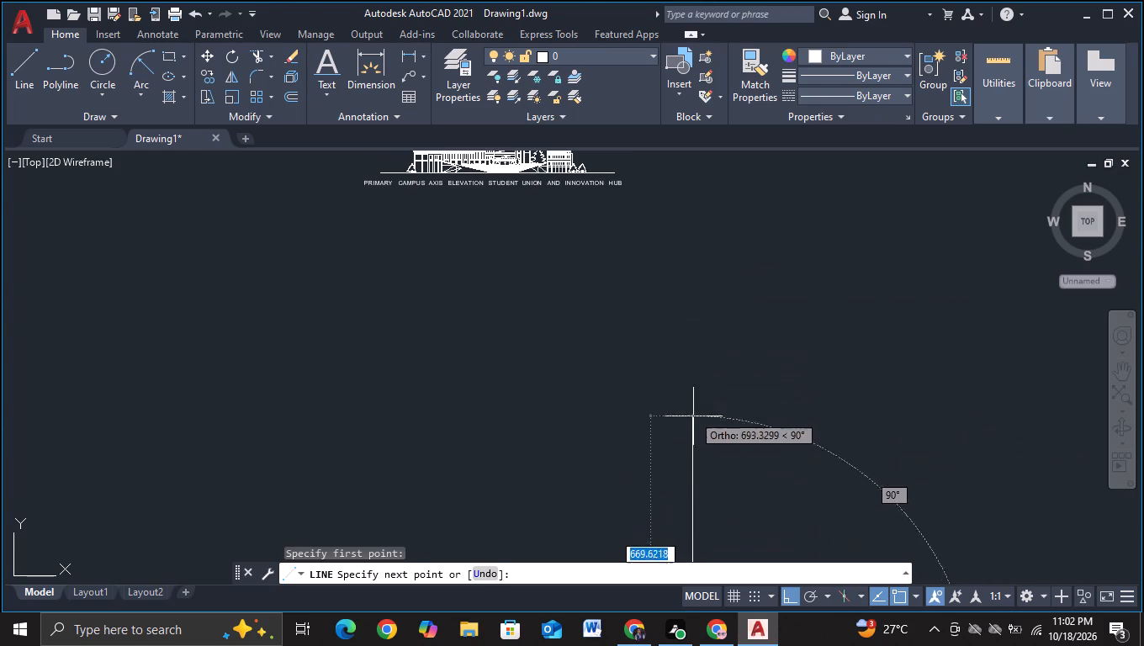
{"action": "middle_click_drag", "start_coordinate": [696, 422], "coordinate": [725, 272]}
{"action": "scroll", "coordinate": [725, 267], "scroll_direction": "down", "scroll_amount": 2}
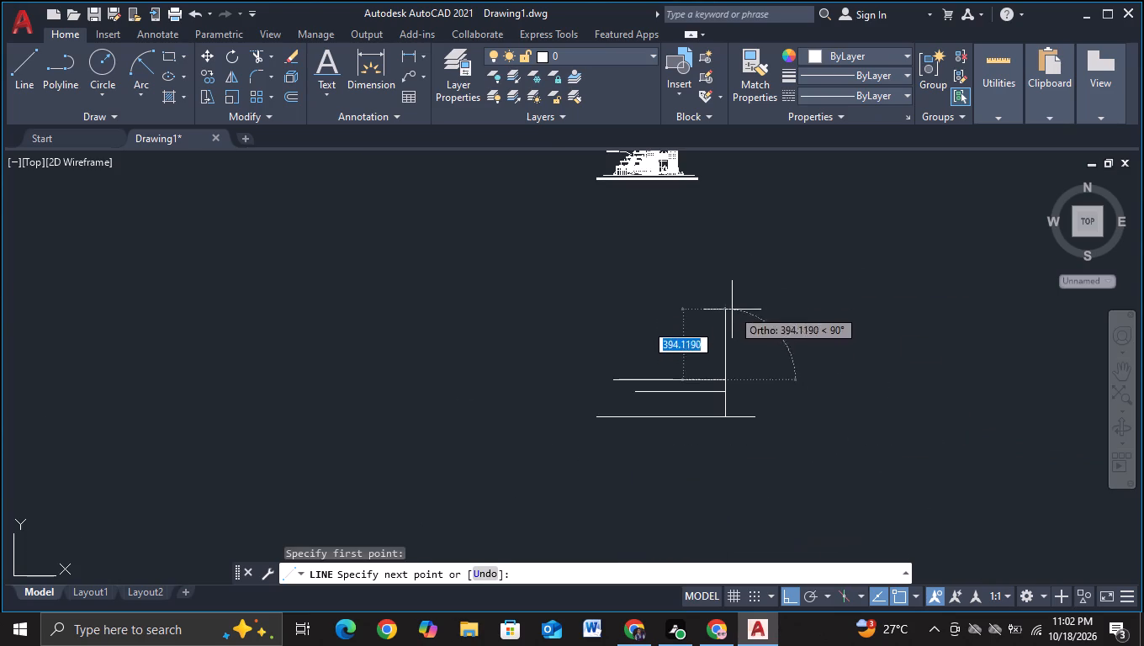
{"action": "left_click", "coordinate": [733, 301]}
{"action": "key", "text": "Escape"}
Draw a horizontal roof line leftward from the top end of the extended right-hand edge.
{"action": "left_click", "coordinate": [35, 88]}
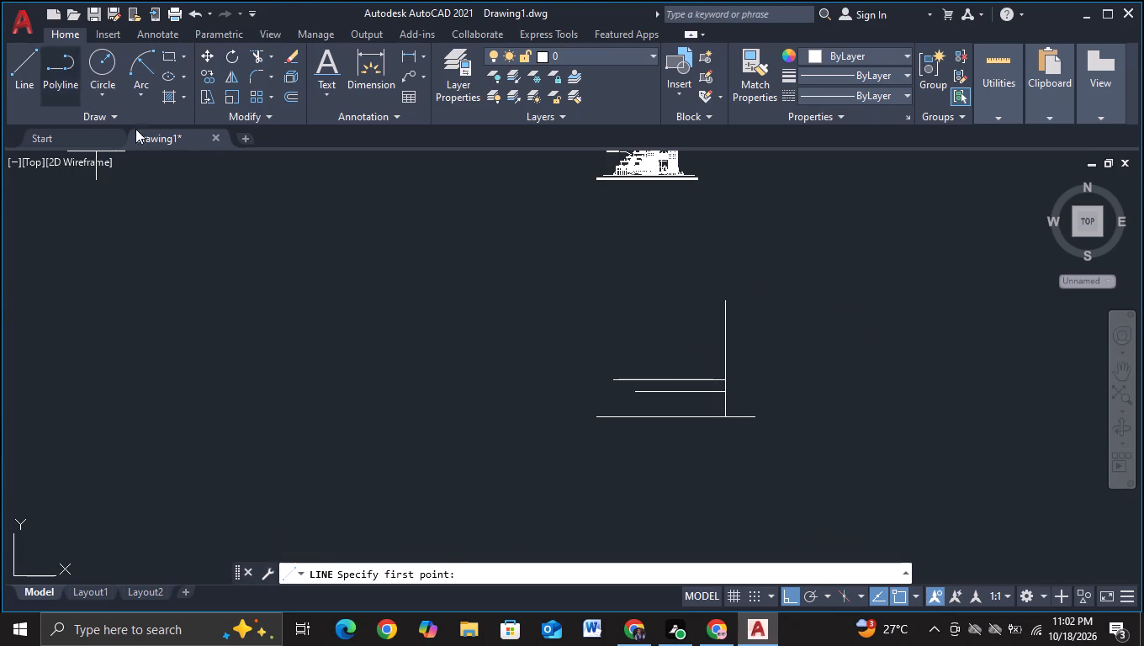
{"action": "scroll", "coordinate": [723, 355], "scroll_direction": "up", "scroll_amount": 1}
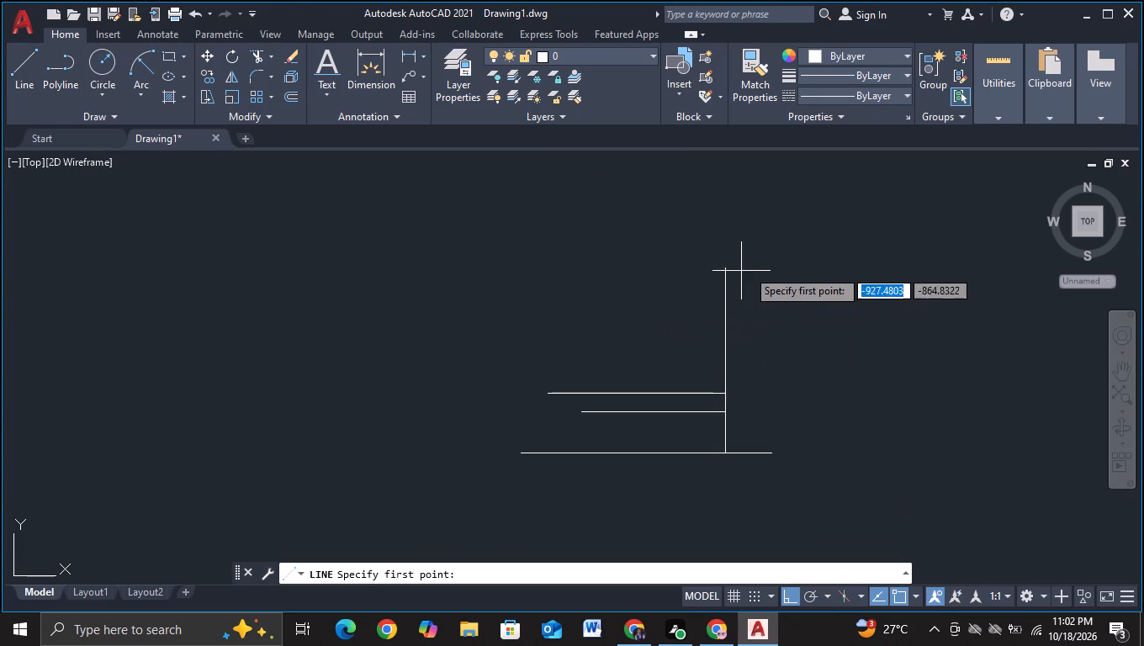
{"action": "left_click", "coordinate": [723, 276]}
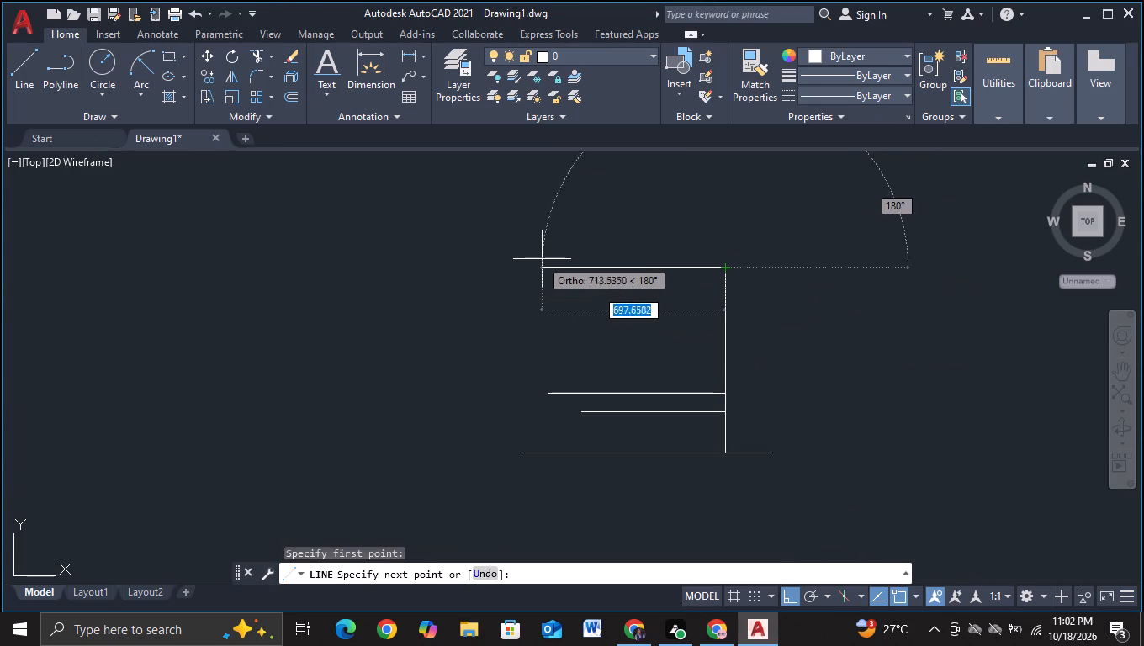
{"action": "left_click", "coordinate": [555, 261]}
{"action": "key", "text": "Escape"}
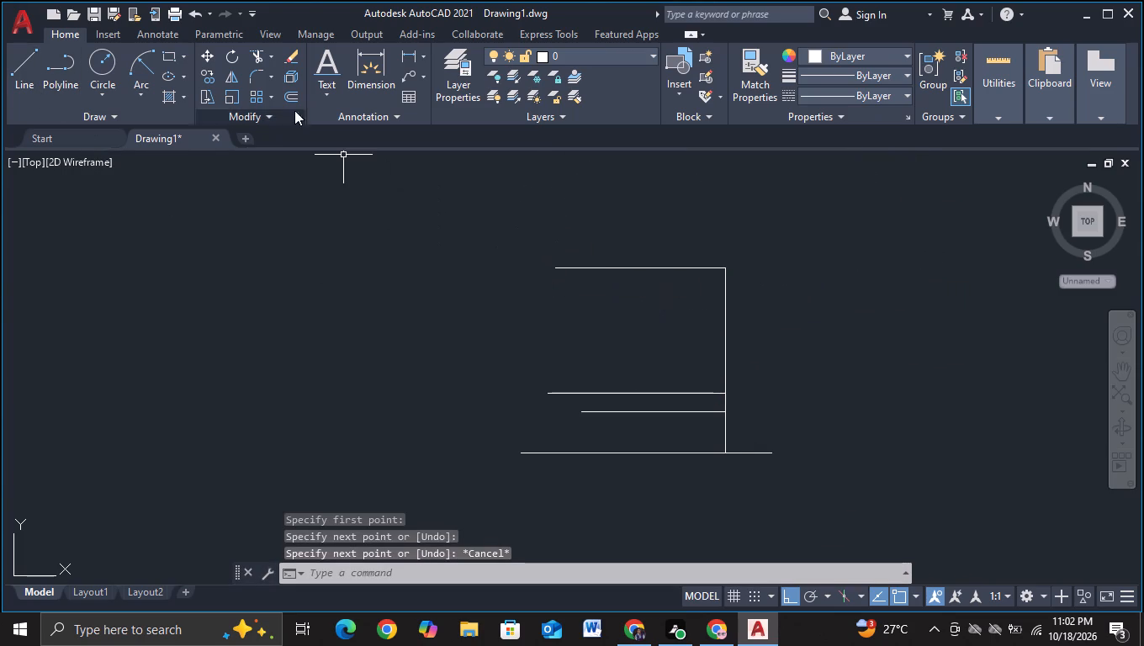
Draw a three-sided raised outline about 370 units wide on the roof line, with both legs running past it.
{"action": "left_click", "coordinate": [31, 63]}
{"action": "scroll", "coordinate": [643, 329], "scroll_direction": "up", "scroll_amount": 2}
{"action": "middle_click_drag", "start_coordinate": [598, 286], "coordinate": [580, 369]}
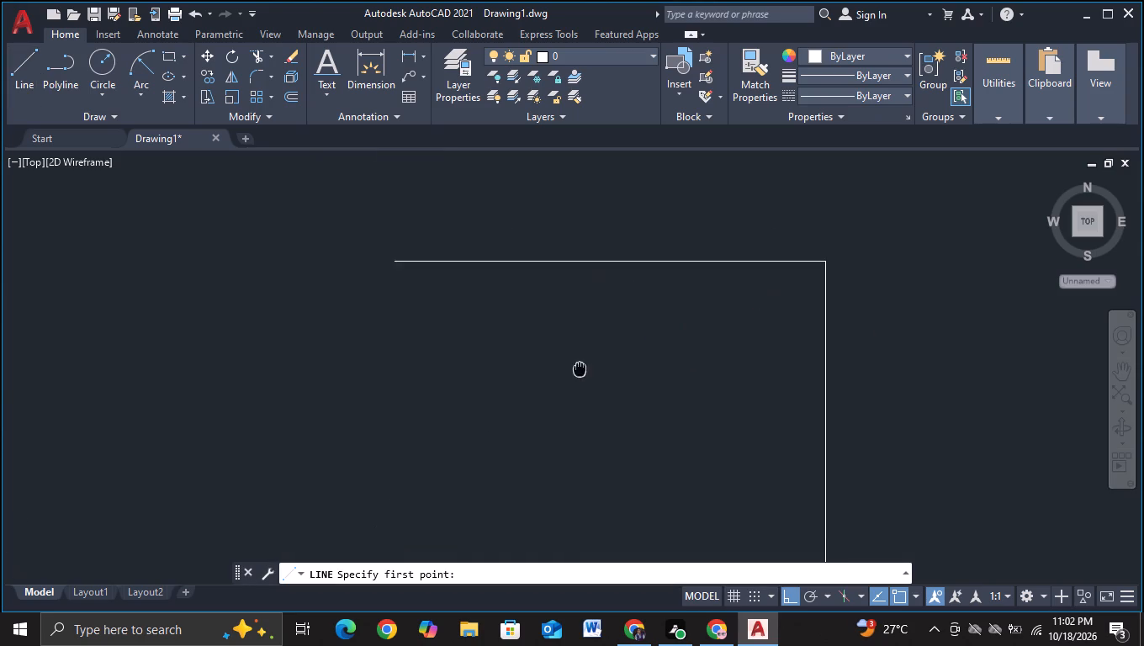
{"action": "left_click", "coordinate": [495, 273]}
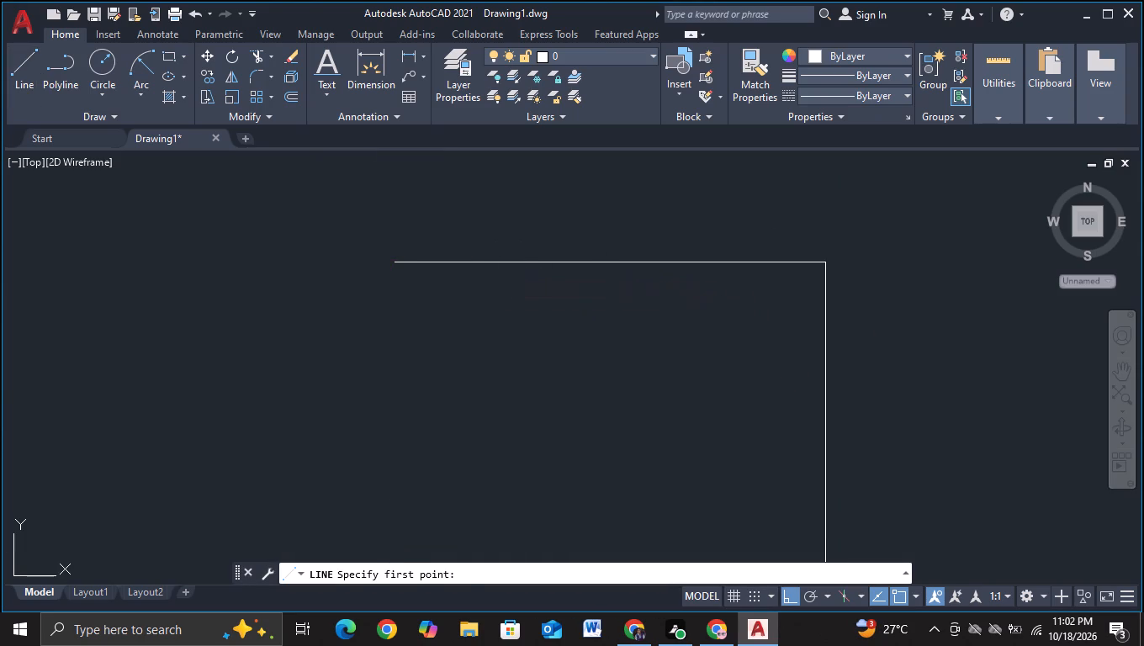
{"action": "left_click", "coordinate": [502, 229]}
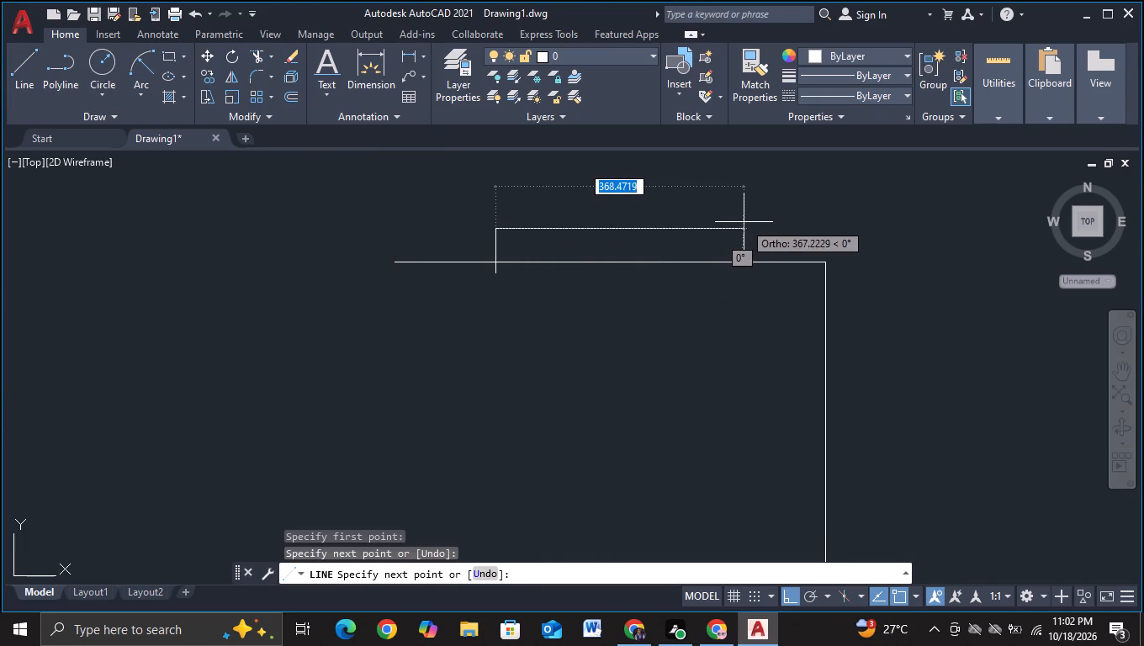
{"action": "left_click", "coordinate": [744, 222]}
{"action": "left_click", "coordinate": [741, 287]}
{"action": "key", "text": "Escape"}
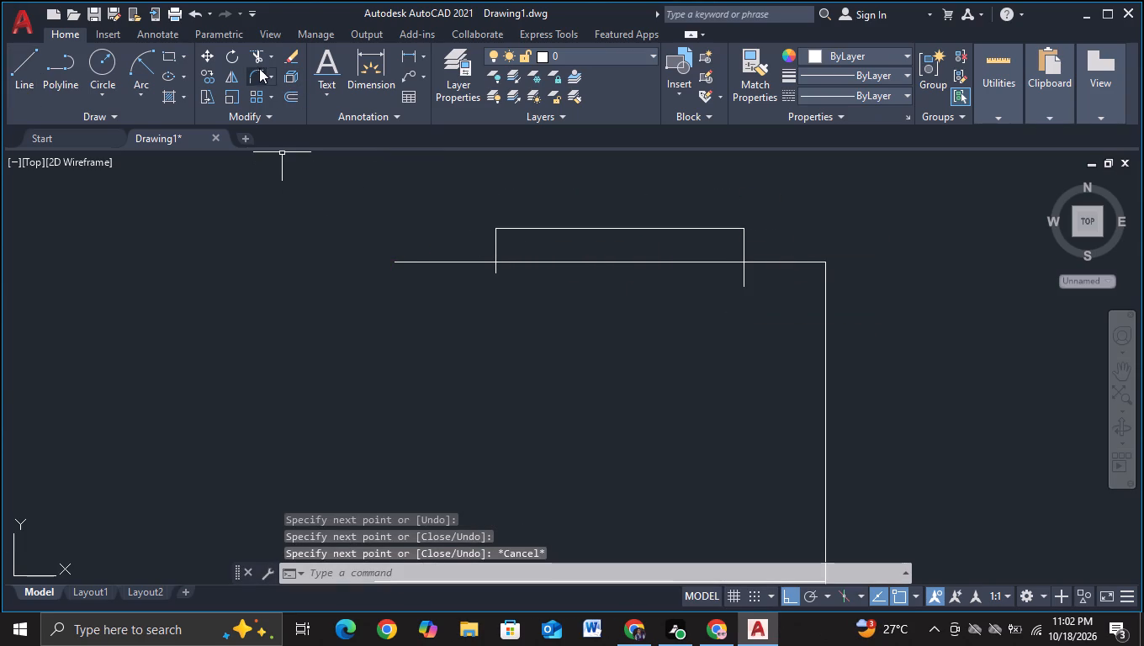
Trim both legs of the raised roof outline where they run below the roof line.
{"action": "left_click", "coordinate": [257, 61]}
{"action": "left_click", "coordinate": [495, 269]}
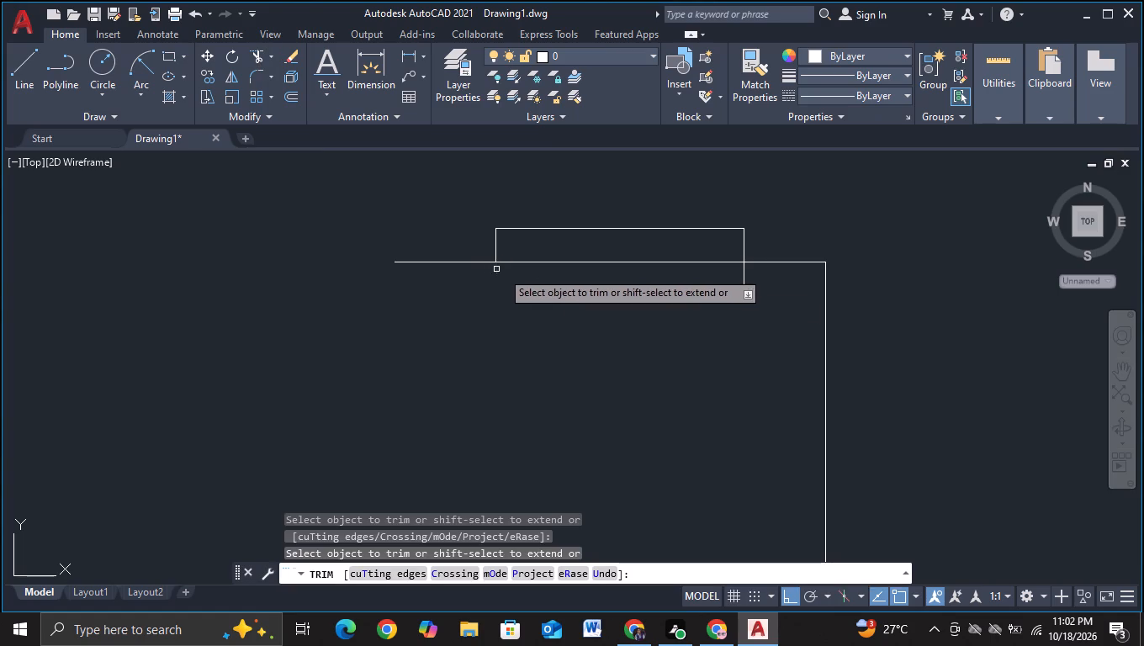
{"action": "left_click_drag", "start_coordinate": [758, 277], "coordinate": [681, 281]}
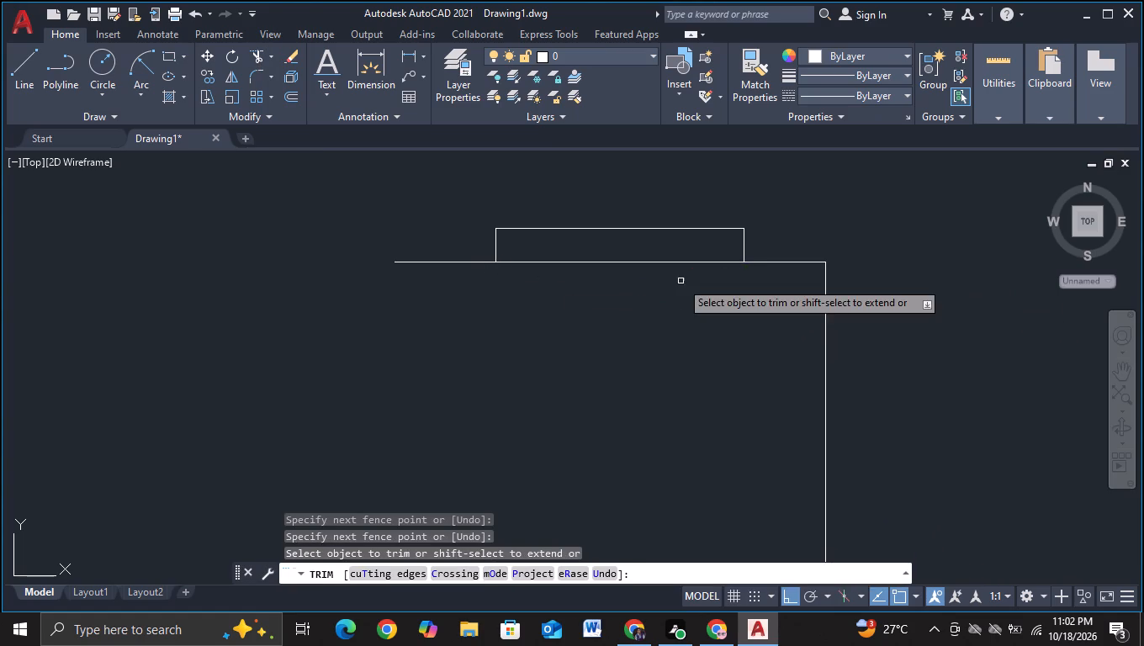
Draw a short line down from the roof line's left end and continue it rightward past the building's right-hand edge.
{"action": "scroll", "coordinate": [681, 281], "scroll_direction": "down", "scroll_amount": 2}
{"action": "middle_click_drag", "start_coordinate": [662, 329], "coordinate": [817, 299]}
{"action": "scroll", "coordinate": [792, 298], "scroll_direction": "up", "scroll_amount": 1}
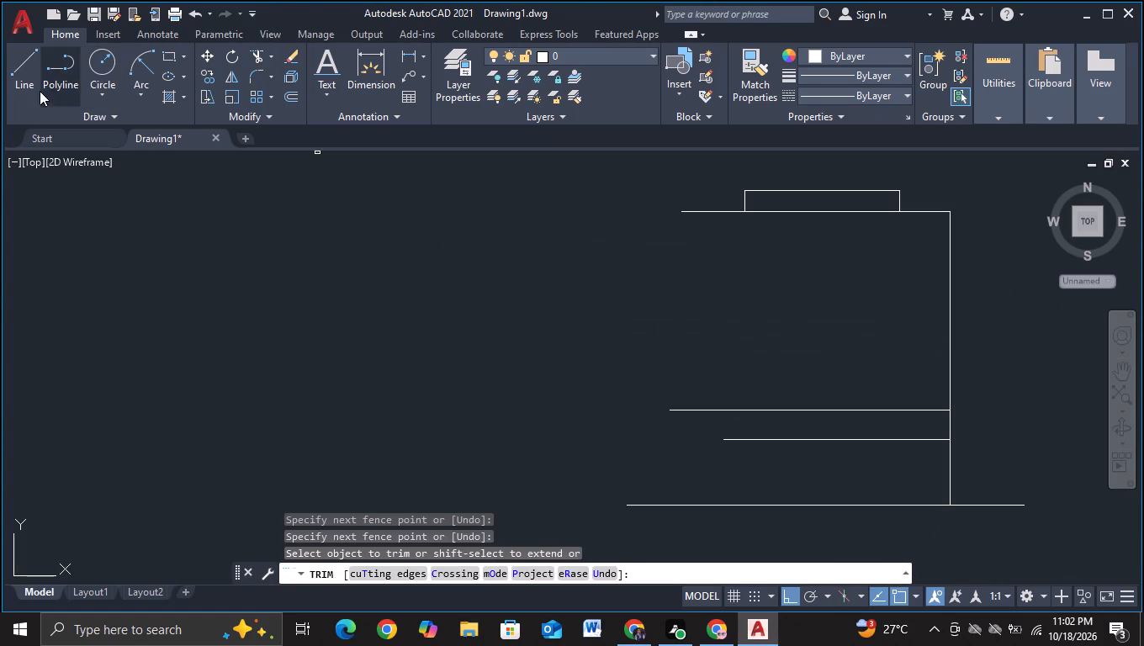
{"action": "left_click", "coordinate": [36, 91]}
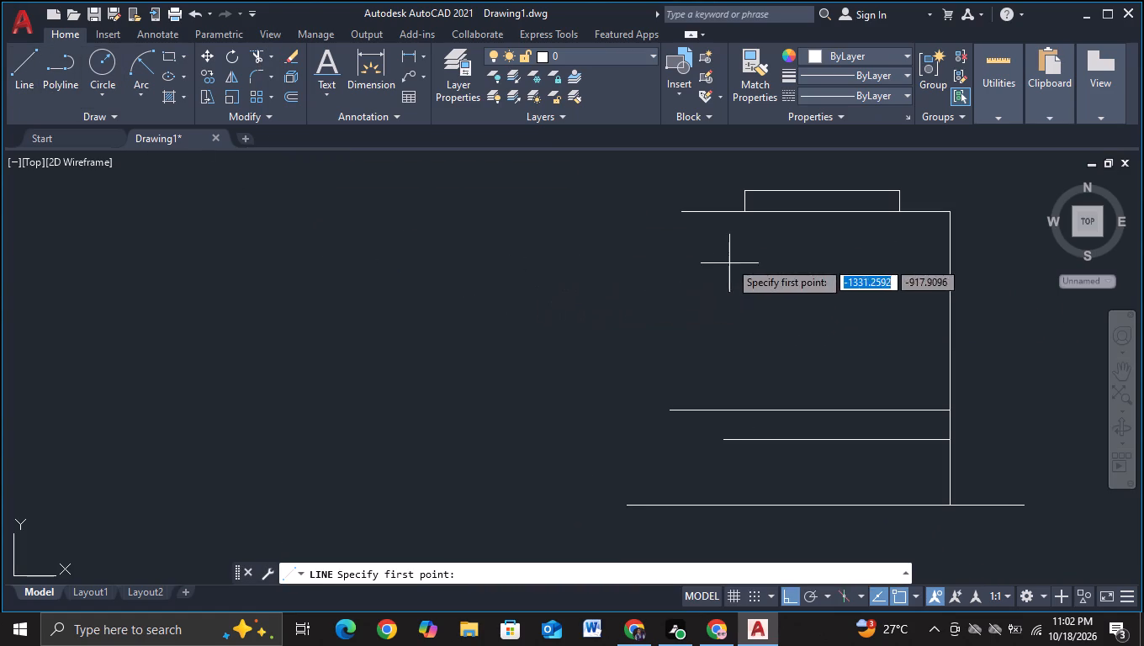
{"action": "left_click", "coordinate": [681, 218]}
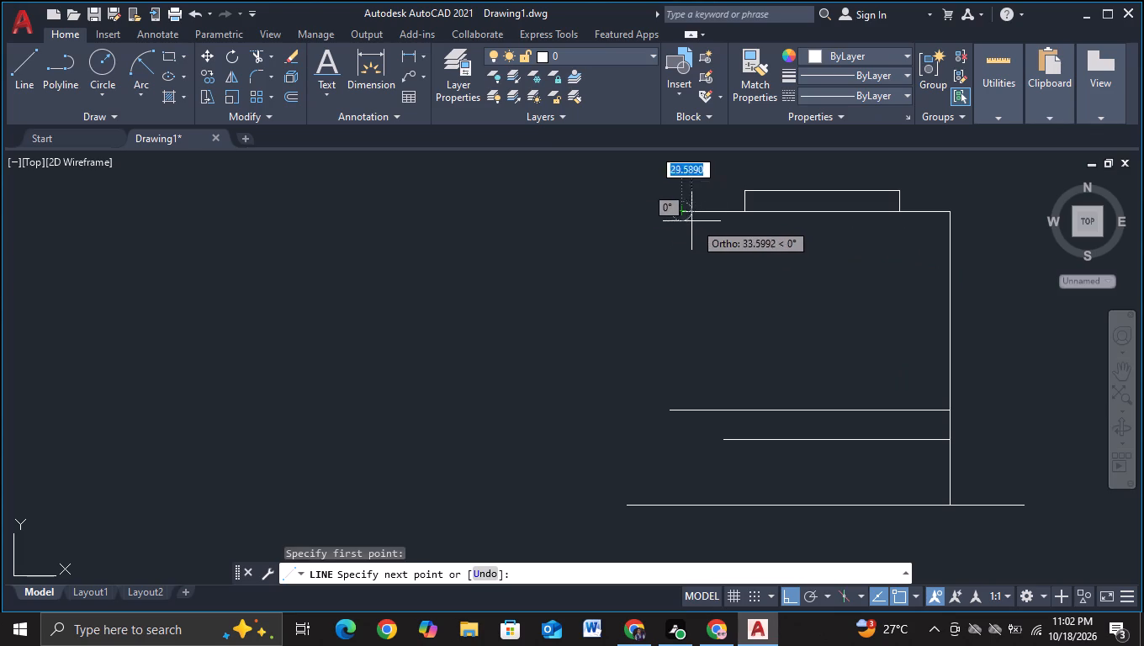
{"action": "scroll", "coordinate": [670, 220], "scroll_direction": "up", "scroll_amount": 2}
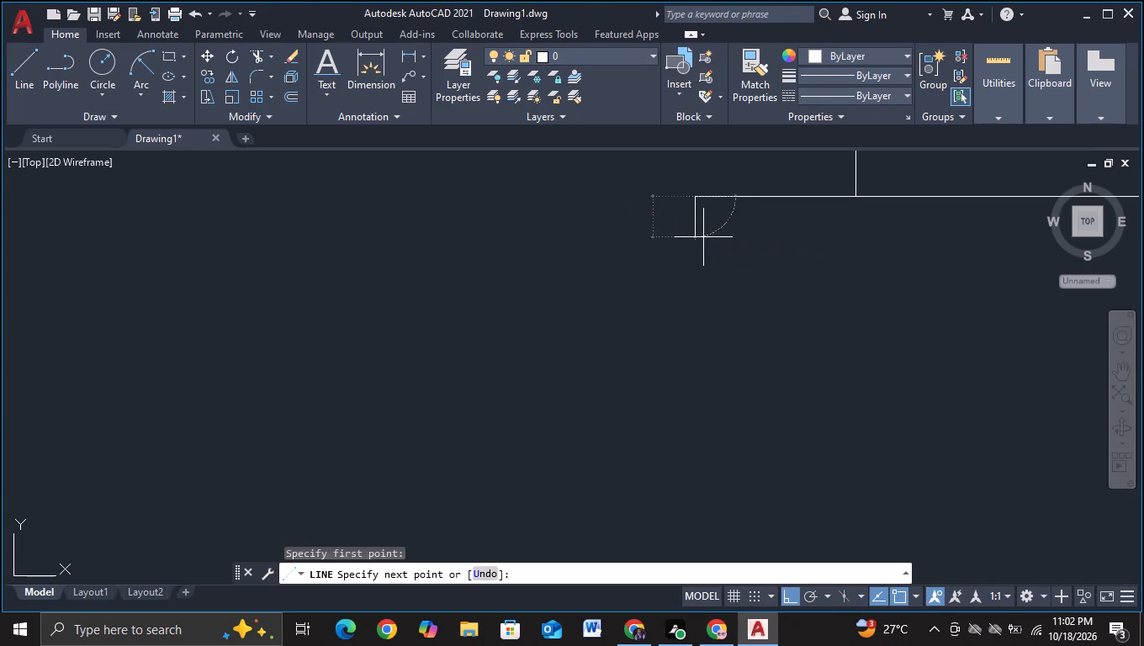
{"action": "left_click", "coordinate": [703, 237]}
{"action": "middle_click_drag", "start_coordinate": [848, 236], "coordinate": [130, 280]}
{"action": "left_click", "coordinate": [761, 264]}
{"action": "key", "text": "Escape"}
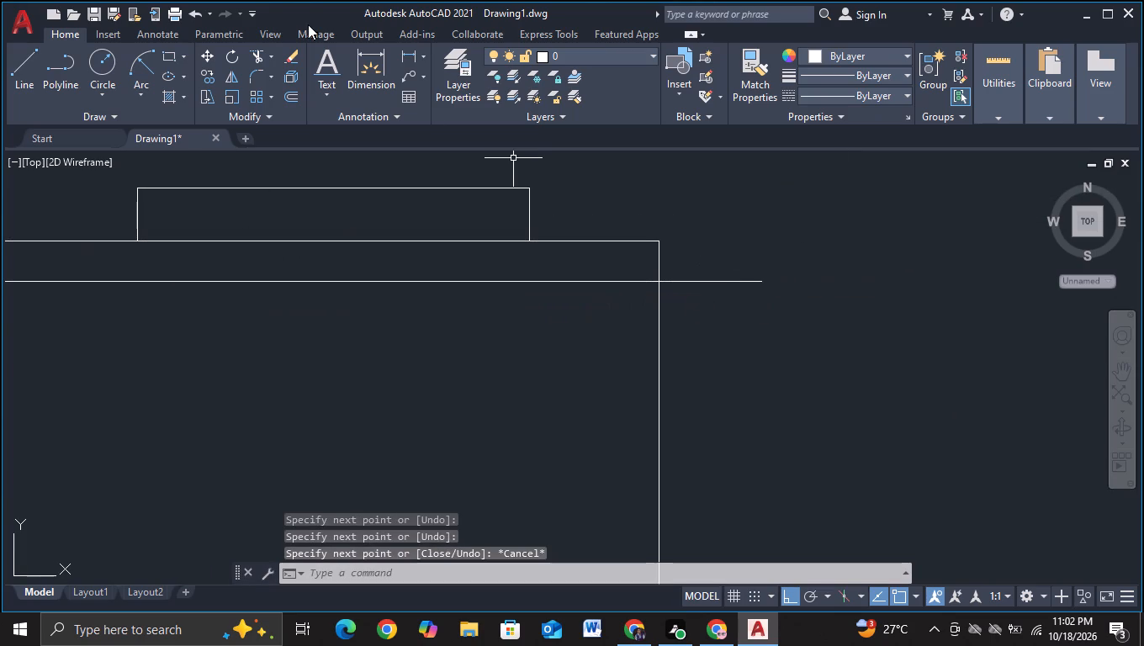
Trim the new horizontal line's overhang beyond the right-hand edge to close the roof band.
{"action": "left_click", "coordinate": [260, 56]}
{"action": "left_click_drag", "start_coordinate": [713, 246], "coordinate": [707, 357]}
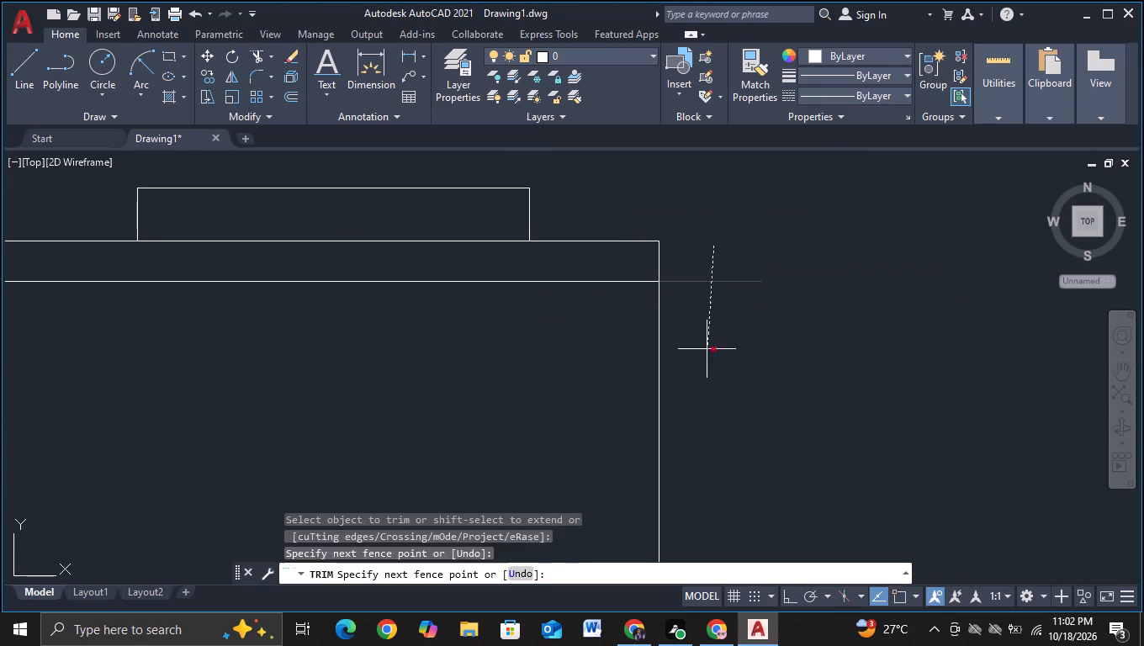
{"action": "scroll", "coordinate": [707, 357], "scroll_direction": "down", "scroll_amount": 1}
{"action": "middle_click_drag", "start_coordinate": [446, 410], "coordinate": [595, 335]}
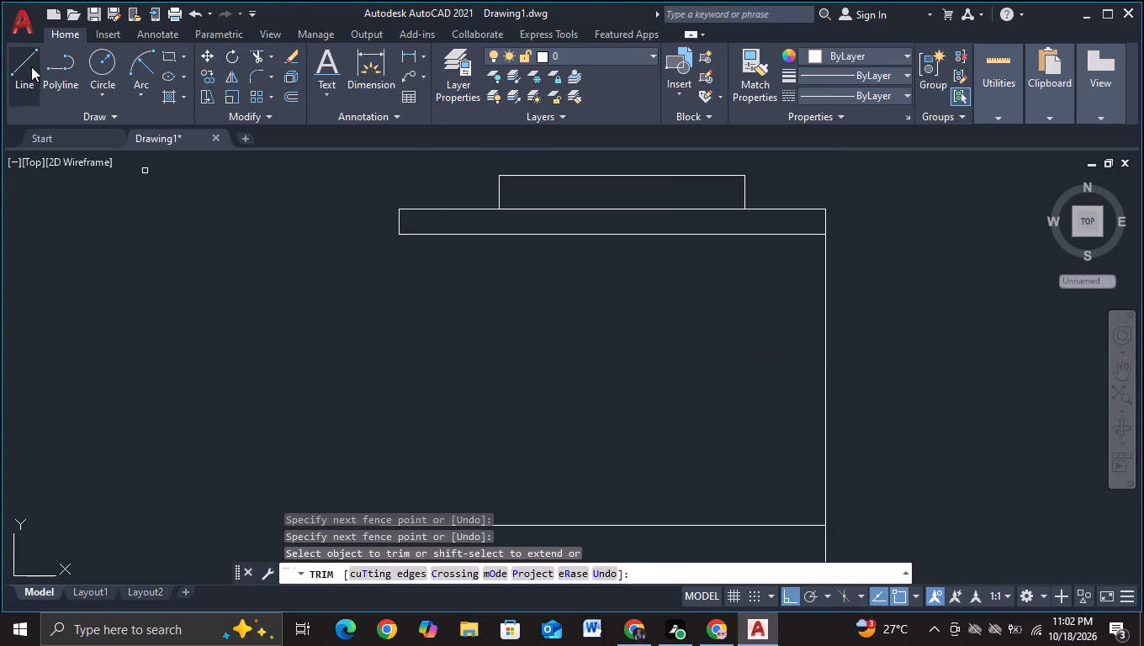
{"action": "scroll", "coordinate": [466, 192], "scroll_direction": "up", "scroll_amount": 1}
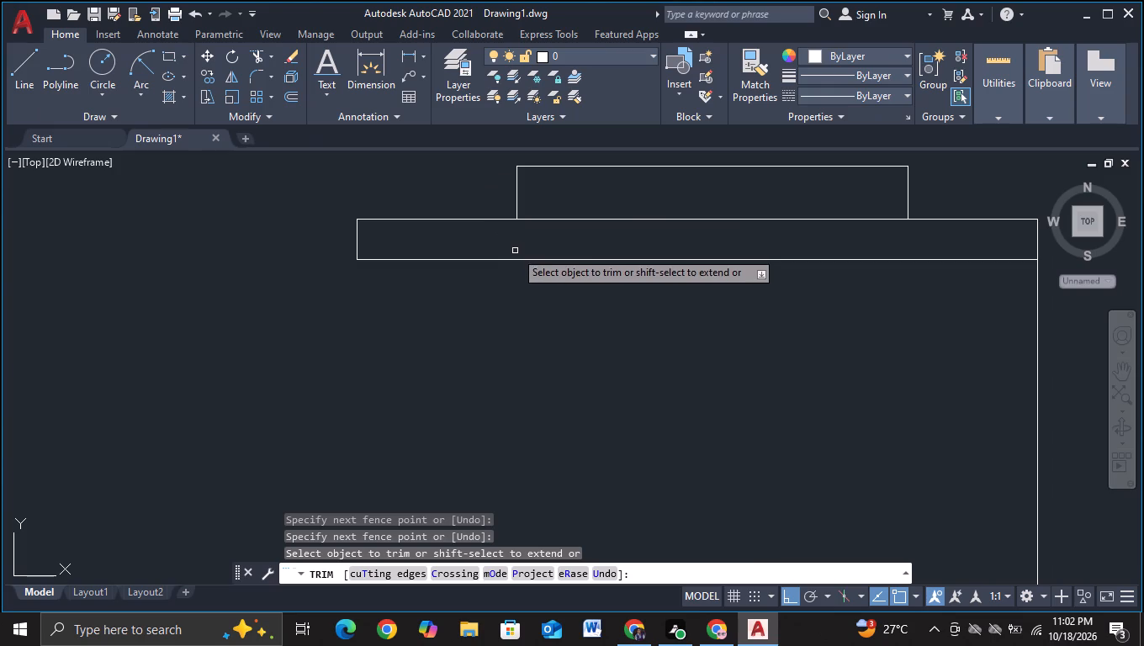
{"action": "key", "text": "Escape"}
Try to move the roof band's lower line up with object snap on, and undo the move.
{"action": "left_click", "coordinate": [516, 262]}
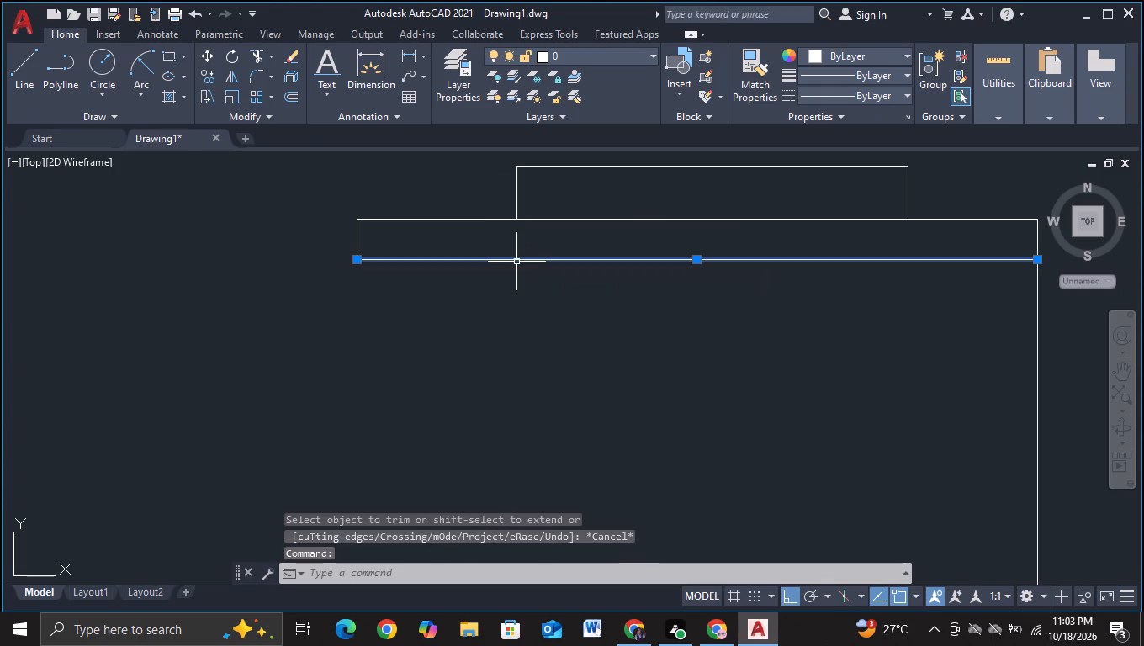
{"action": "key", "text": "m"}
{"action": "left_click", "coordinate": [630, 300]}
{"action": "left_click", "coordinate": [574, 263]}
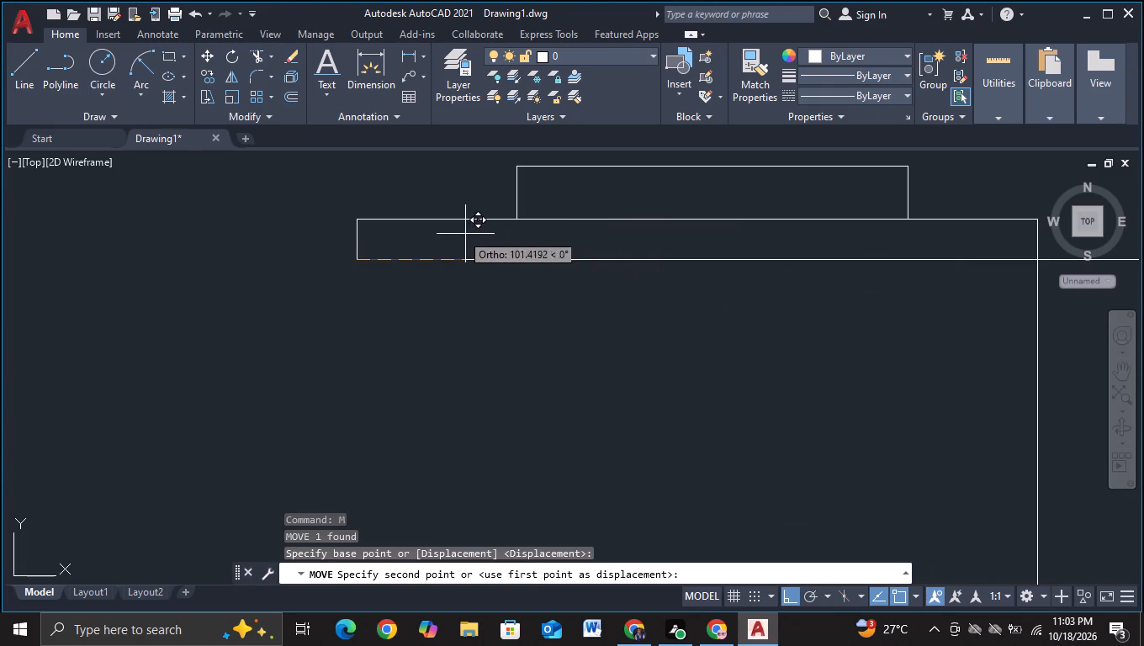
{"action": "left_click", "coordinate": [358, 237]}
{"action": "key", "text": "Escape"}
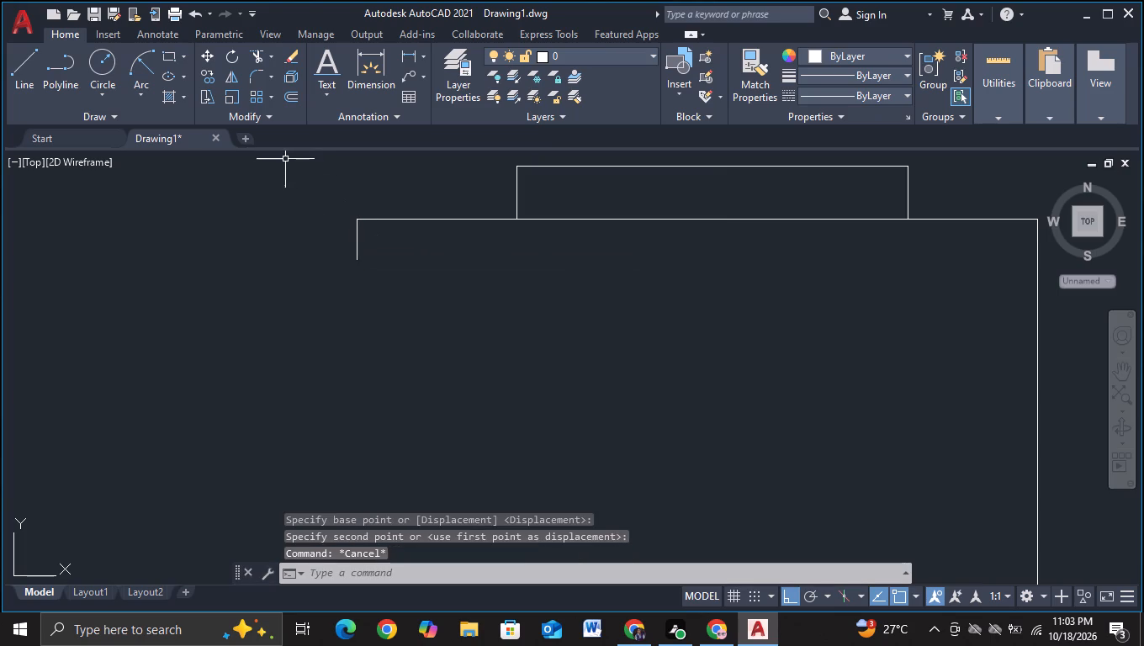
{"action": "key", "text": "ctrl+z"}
Turn object snap off and move the roof band's lower line up about 19 units to make the band thinner.
{"action": "left_click", "coordinate": [457, 260]}
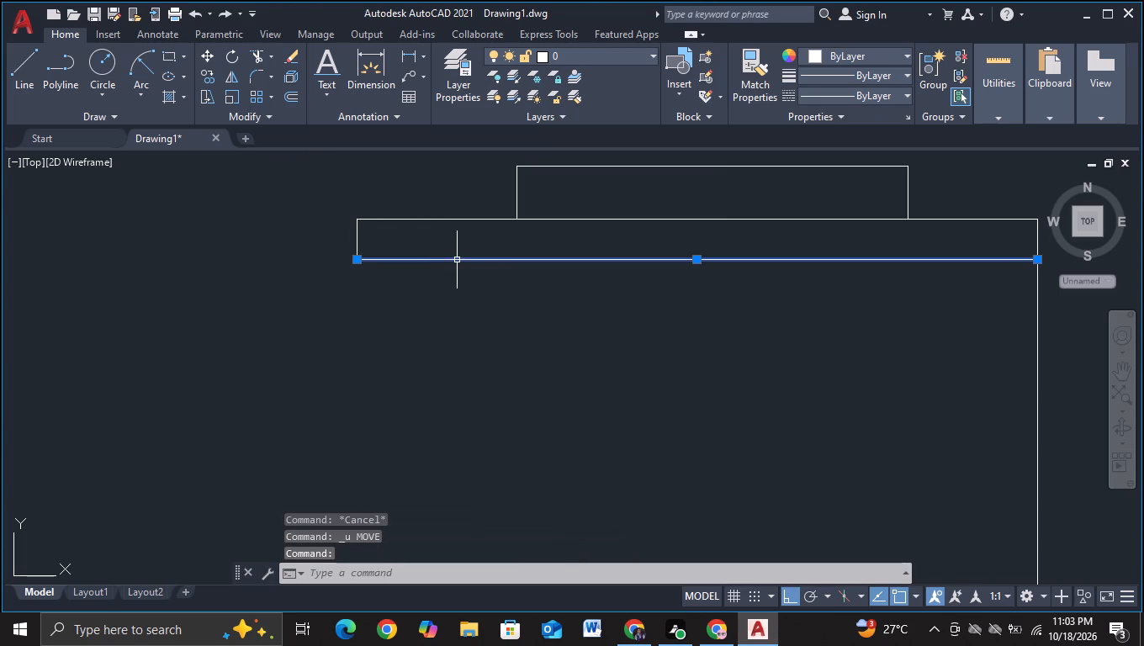
{"action": "key", "text": "m"}
{"action": "left_click", "coordinate": [543, 297]}
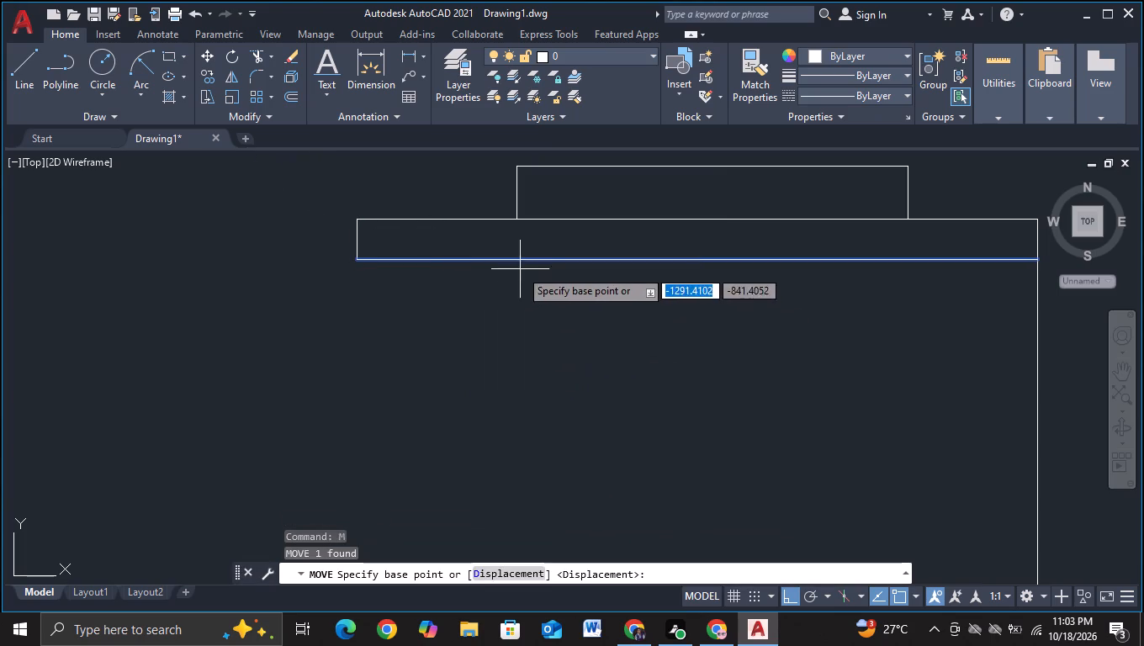
{"action": "left_click", "coordinate": [518, 263]}
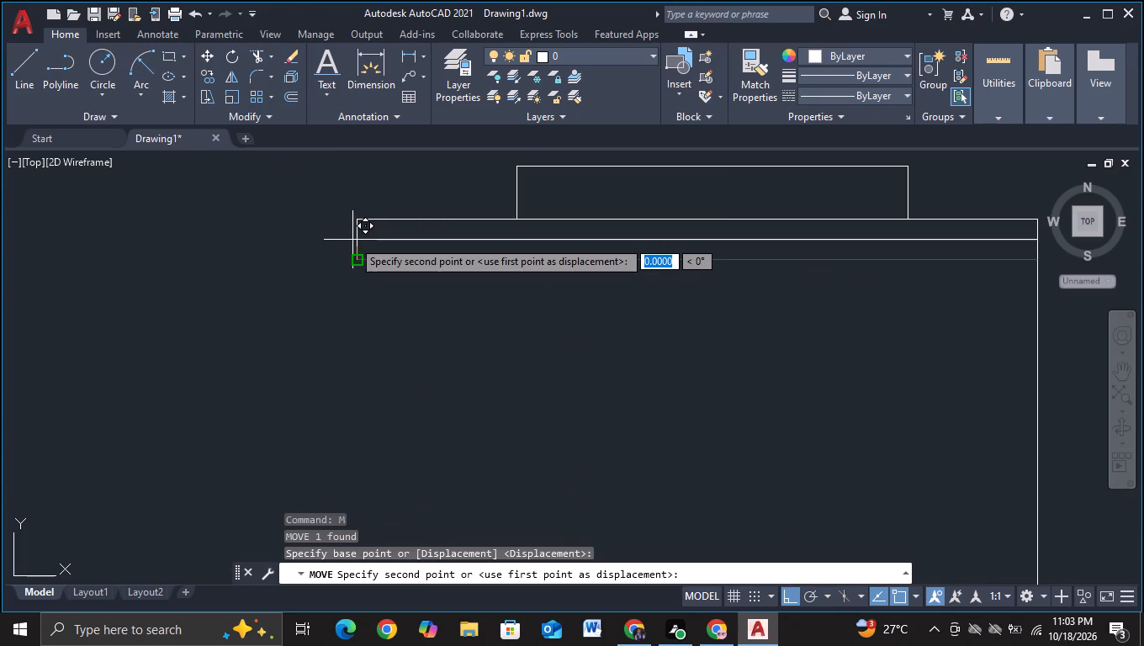
{"action": "key", "text": "F3"}
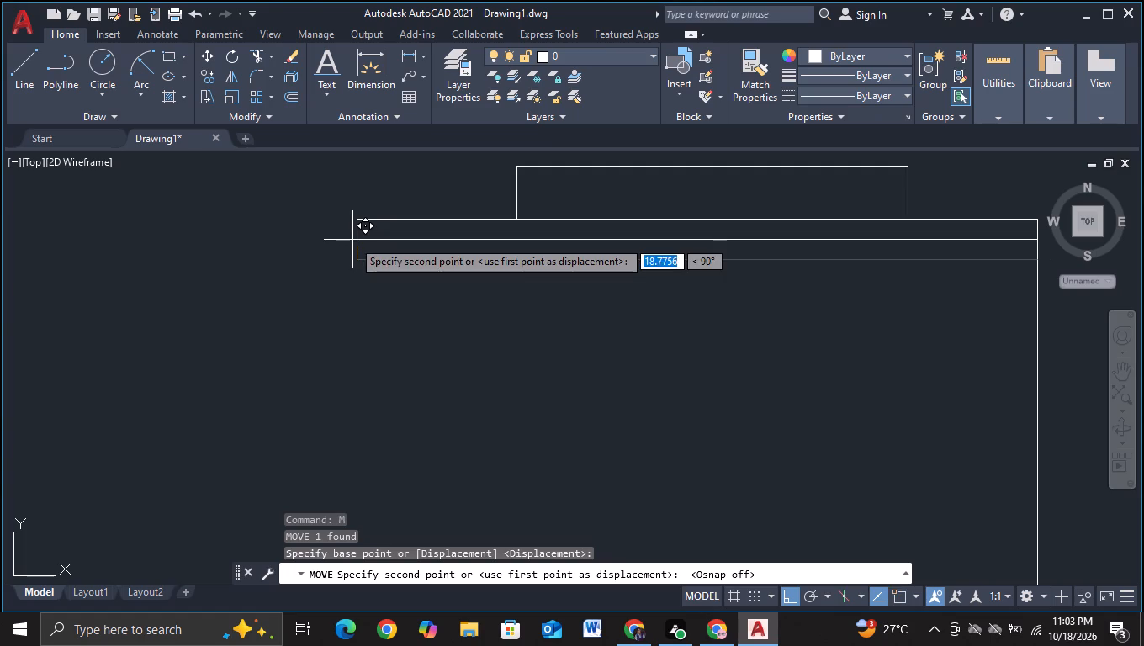
{"action": "left_click", "coordinate": [352, 240]}
Trim the short left vertical of the roof band where it runs below the moved line.
{"action": "left_click", "coordinate": [257, 61]}
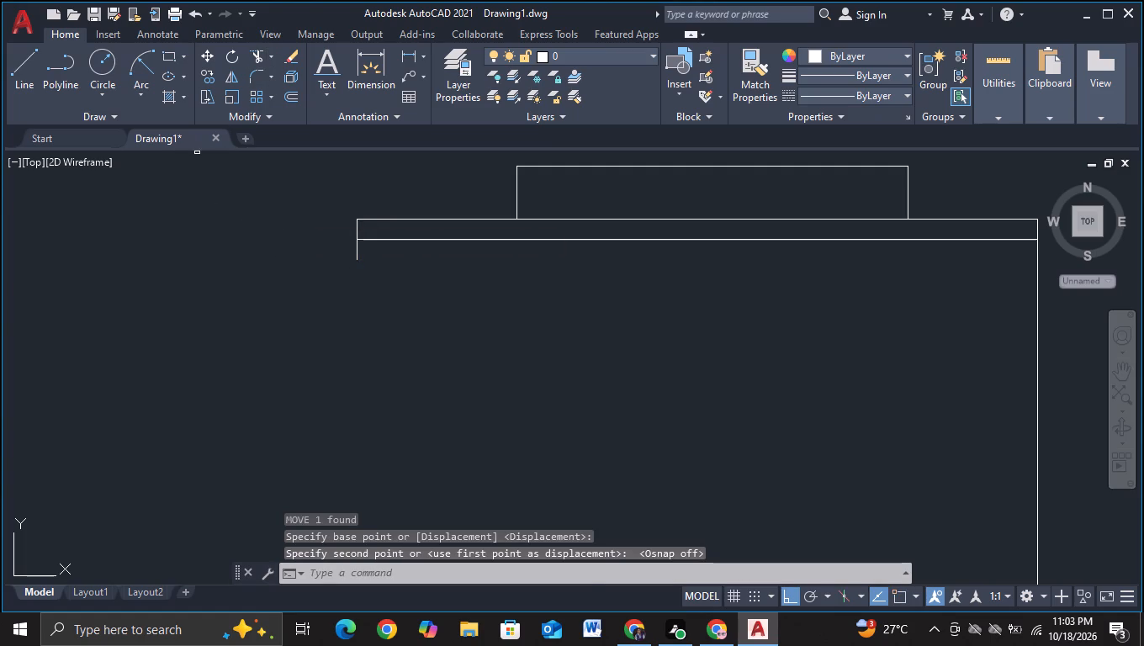
{"action": "left_click_drag", "start_coordinate": [314, 247], "coordinate": [391, 260]}
{"action": "scroll", "coordinate": [392, 267], "scroll_direction": "down", "scroll_amount": 1}
{"action": "middle_click_drag", "start_coordinate": [409, 326], "coordinate": [437, 289]}
{"action": "key", "text": "Escape"}
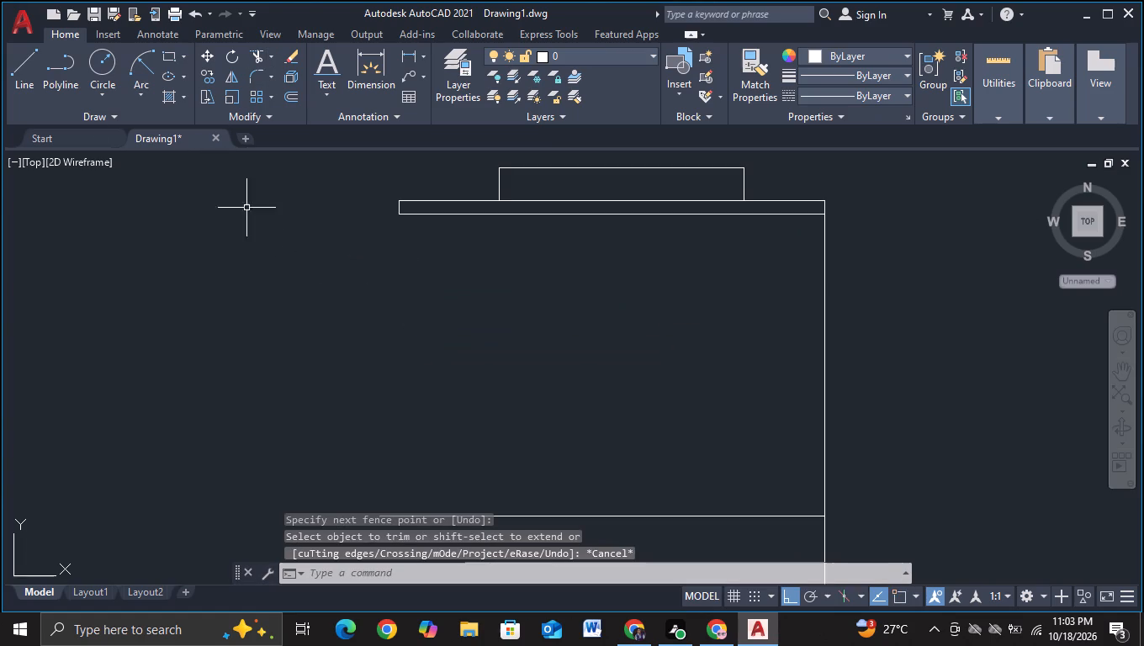
With object snap on, draw the left pier outline from the roof band's lower-left corner: about 59 units left, 231 down, across and up past the band.
{"action": "left_click", "coordinate": [25, 92]}
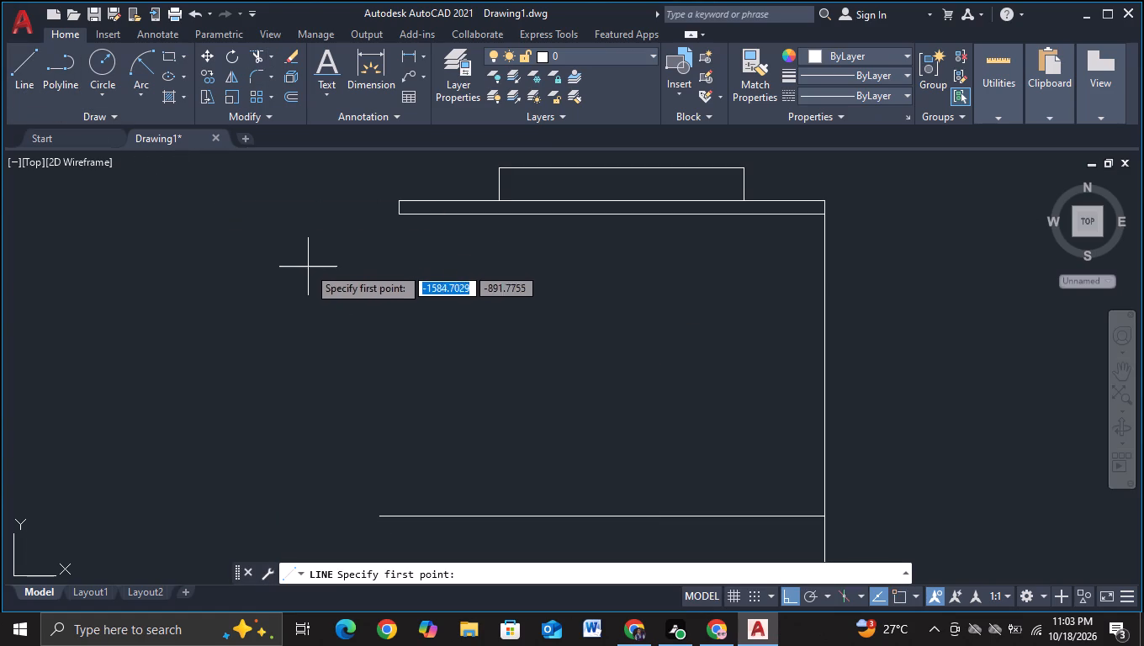
{"action": "key", "text": "F3"}
{"action": "left_click", "coordinate": [395, 214]}
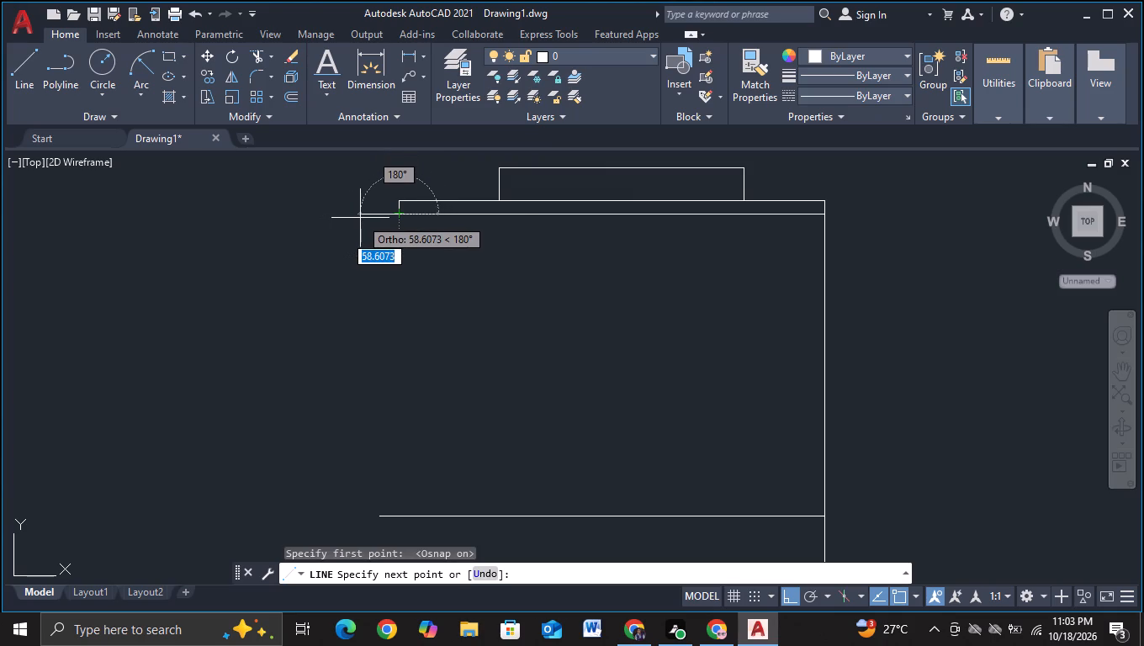
{"action": "left_click", "coordinate": [360, 218]}
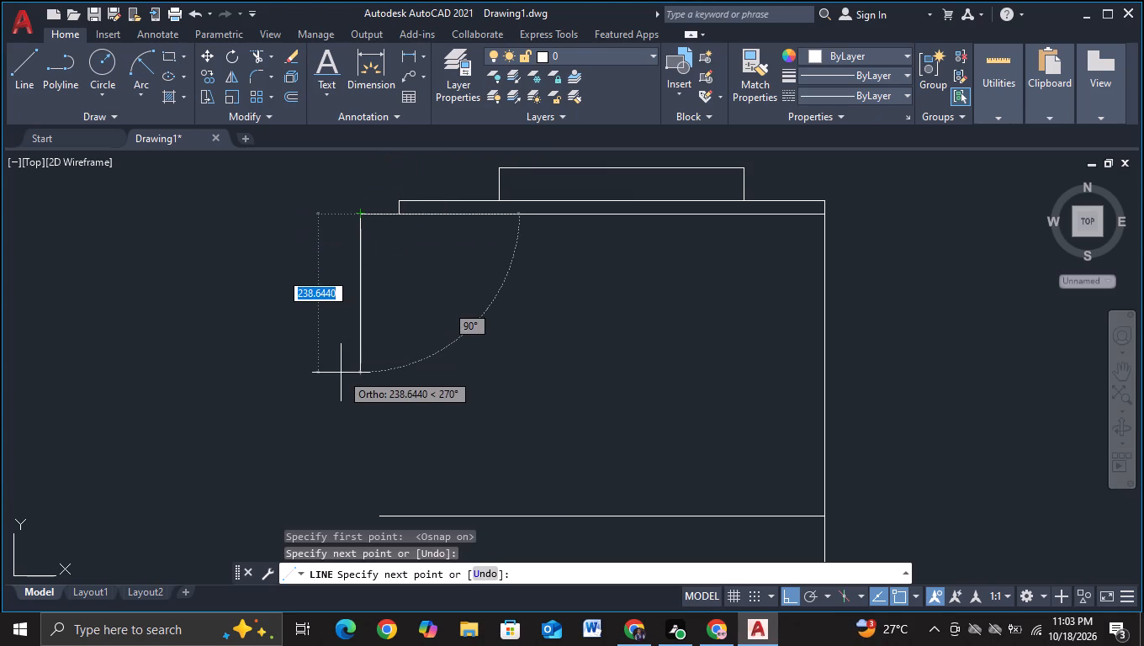
{"action": "left_click", "coordinate": [346, 368]}
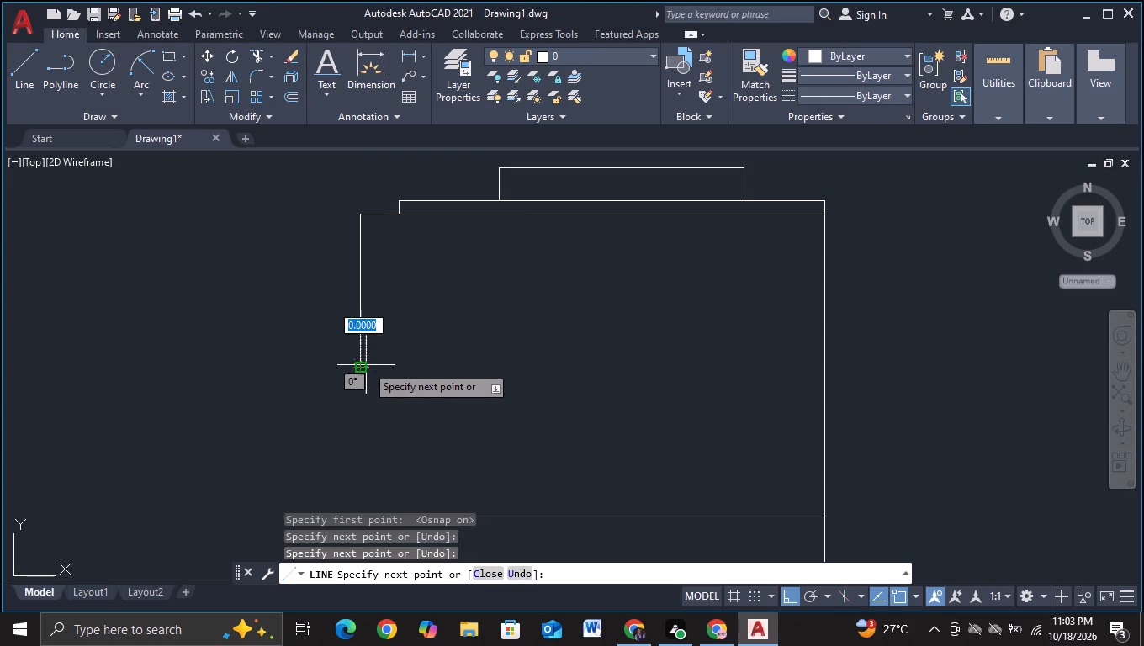
{"action": "scroll", "coordinate": [377, 363], "scroll_direction": "up", "scroll_amount": 1}
{"action": "left_click", "coordinate": [375, 356]}
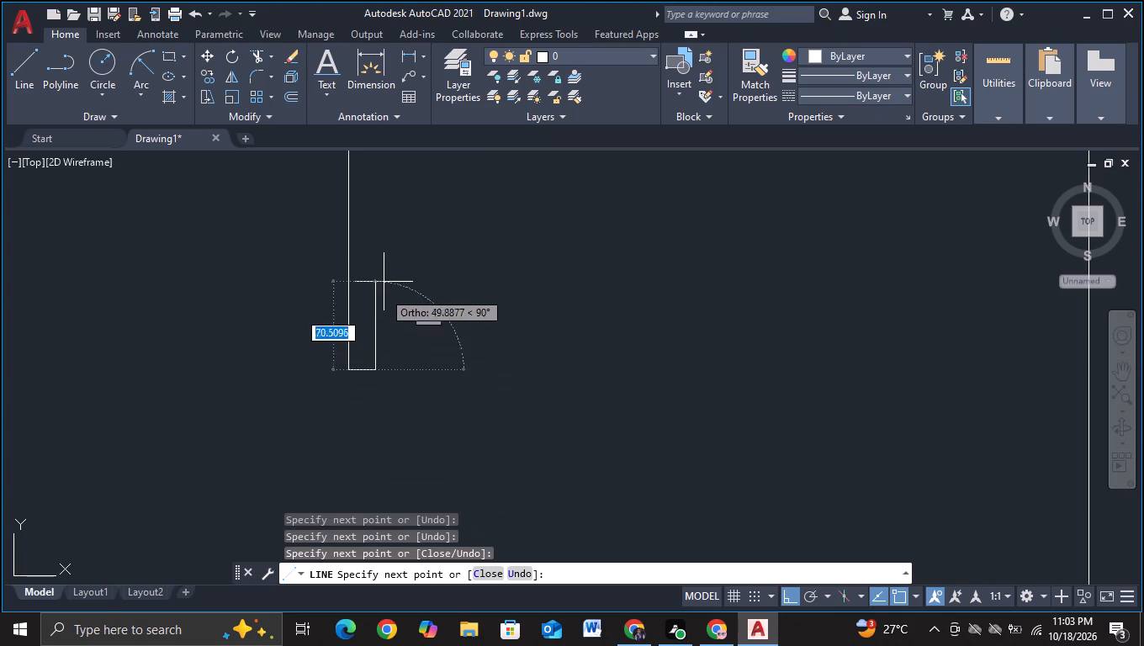
{"action": "middle_click_drag", "start_coordinate": [384, 268], "coordinate": [383, 426]}
{"action": "left_click", "coordinate": [369, 245]}
{"action": "key", "text": "Escape"}
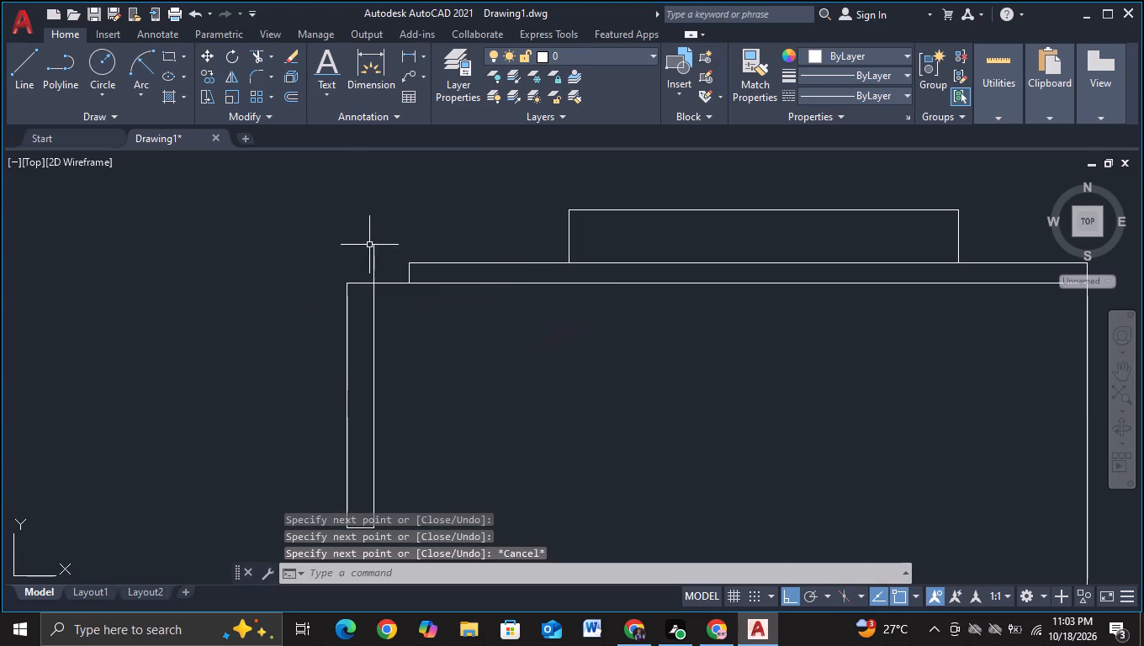
Trim the left pier's inner vertical where it rises above the roof band's lower line.
{"action": "left_click", "coordinate": [252, 54]}
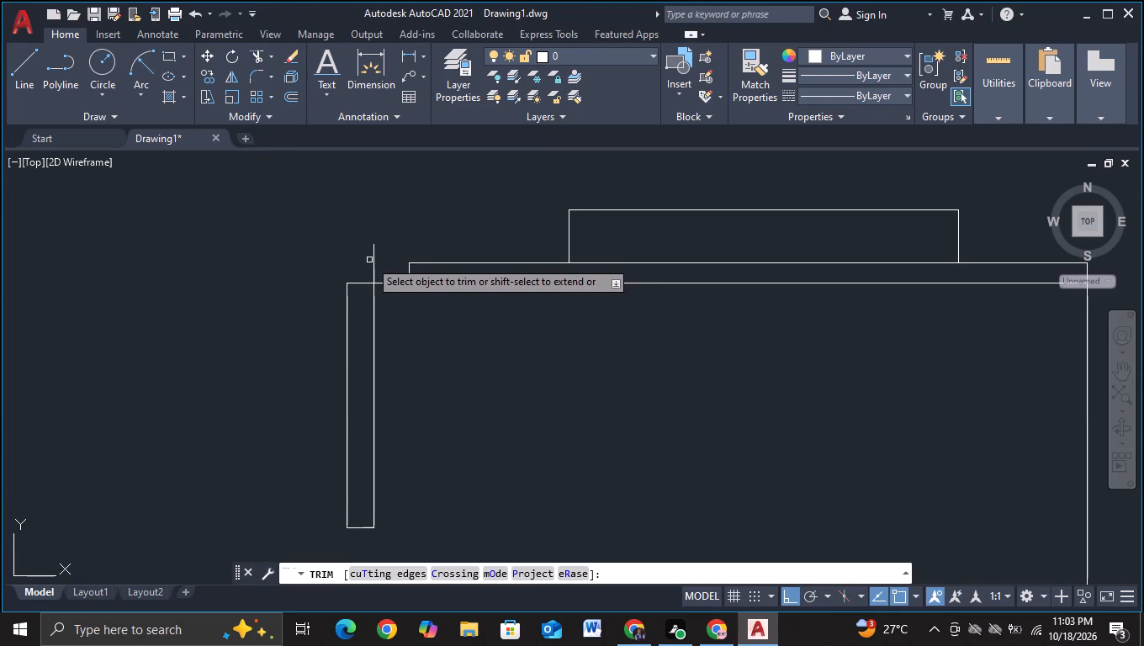
{"action": "left_click", "coordinate": [373, 262]}
Draw a matching right pier outline from the roof band's lower-right corner, about 231 units tall, with its bottom line crossing the right-hand edge.
{"action": "scroll", "coordinate": [394, 265], "scroll_direction": "down", "scroll_amount": 2}
{"action": "middle_click_drag", "start_coordinate": [444, 410], "coordinate": [450, 360]}
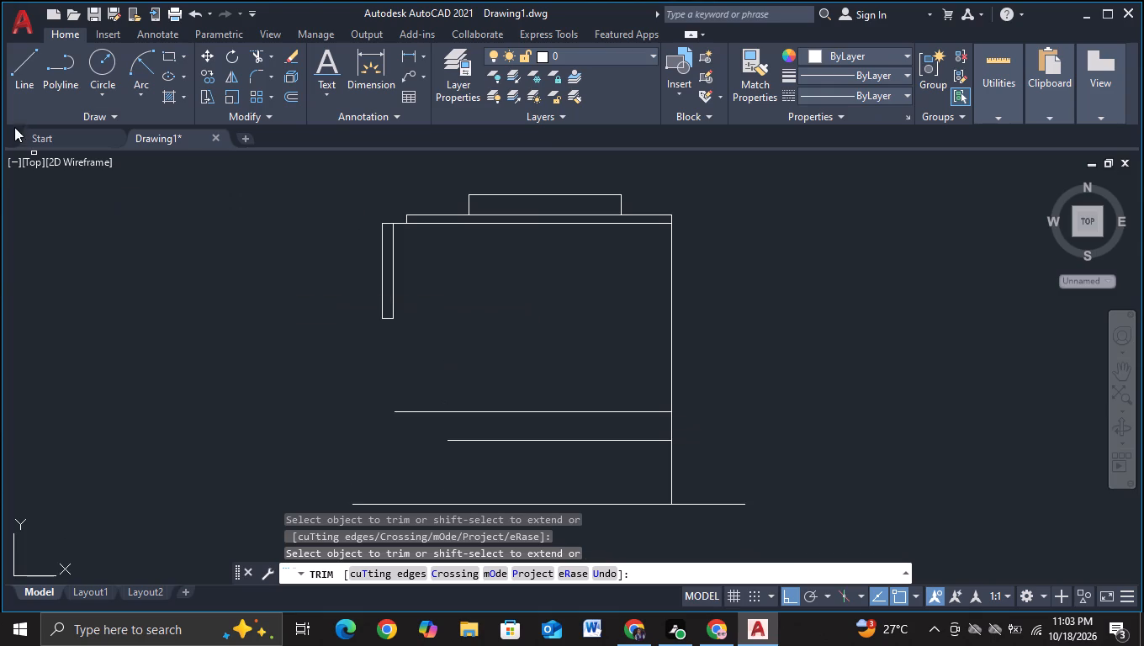
{"action": "left_click", "coordinate": [21, 91]}
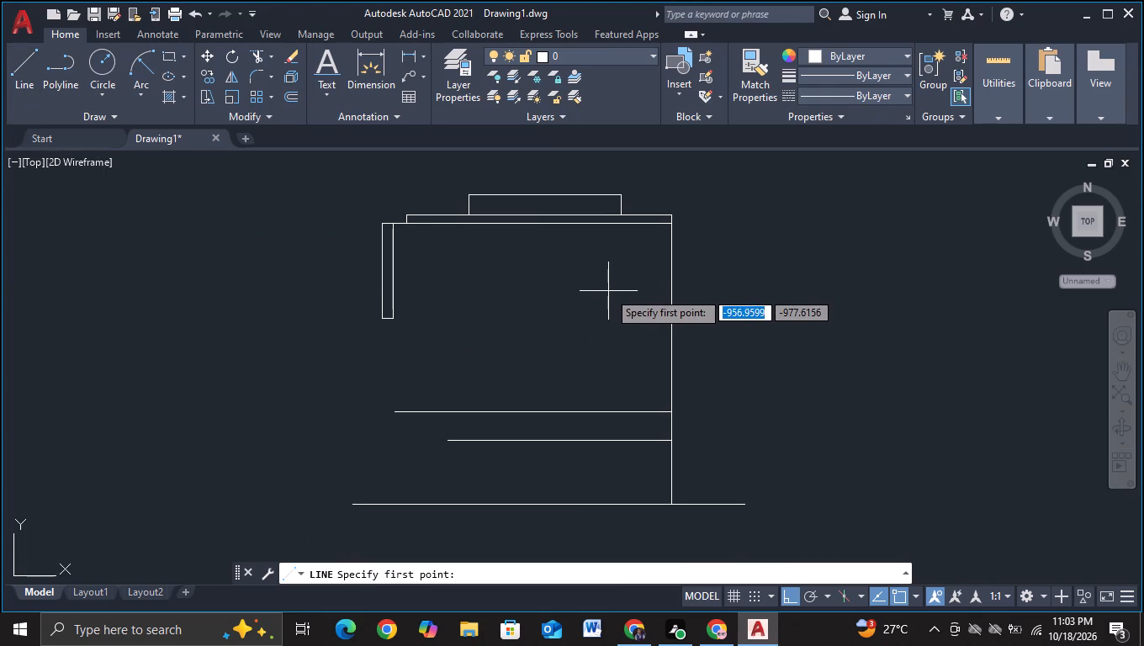
{"action": "left_click", "coordinate": [672, 224]}
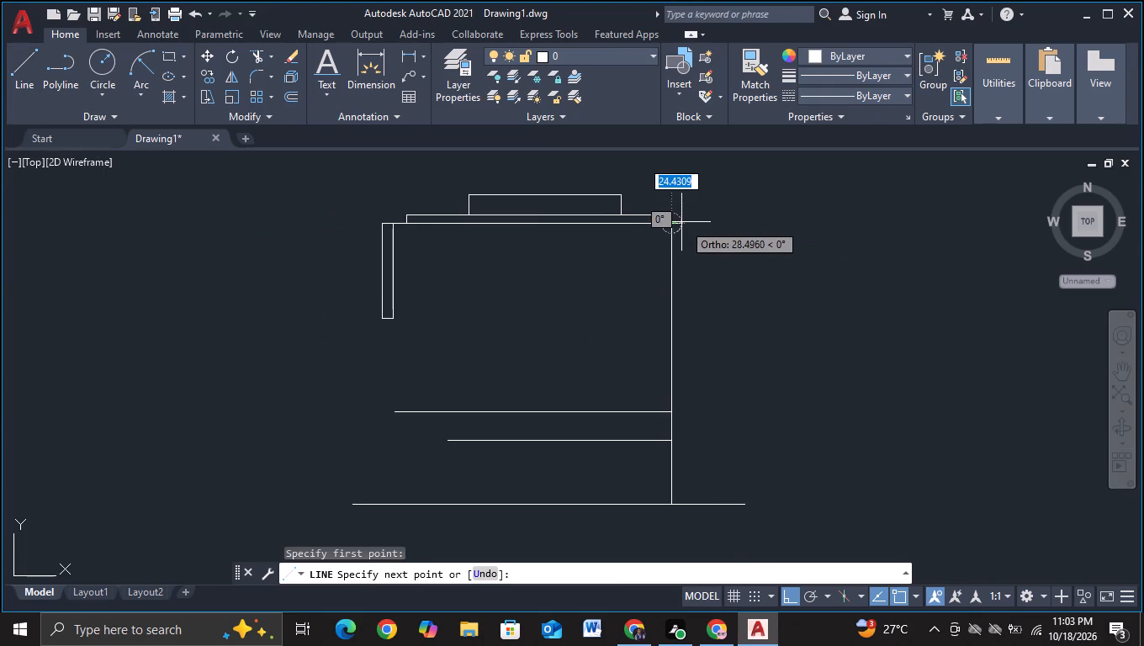
{"action": "left_click", "coordinate": [684, 222]}
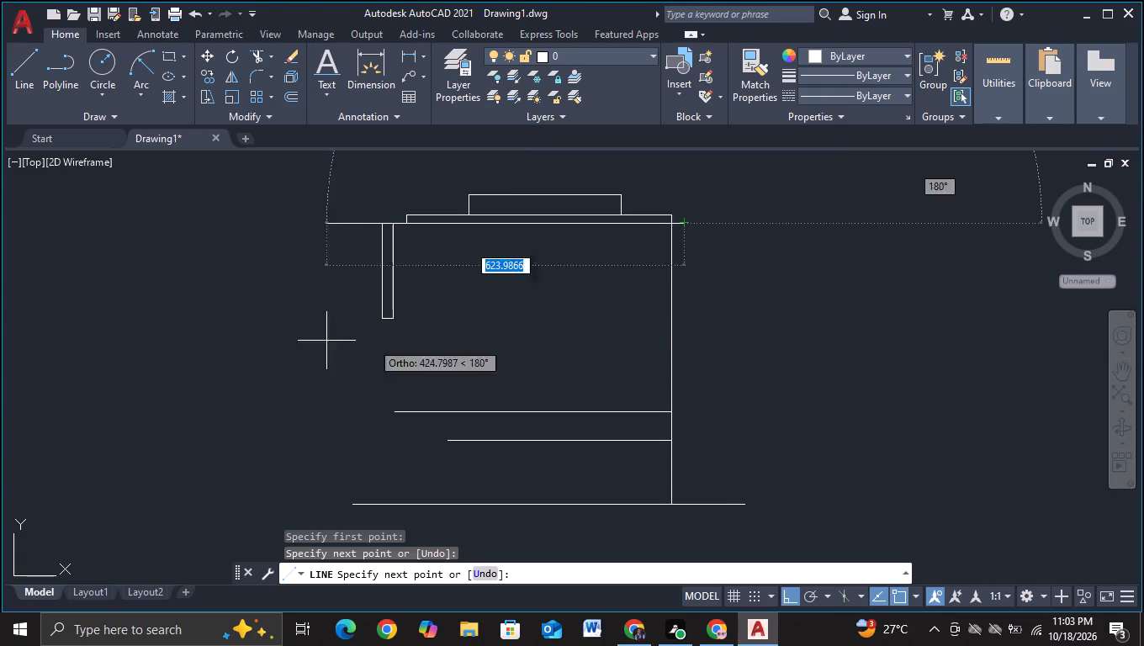
{"action": "left_click", "coordinate": [685, 320]}
{"action": "left_click", "coordinate": [662, 326]}
{"action": "key", "text": "Escape"}
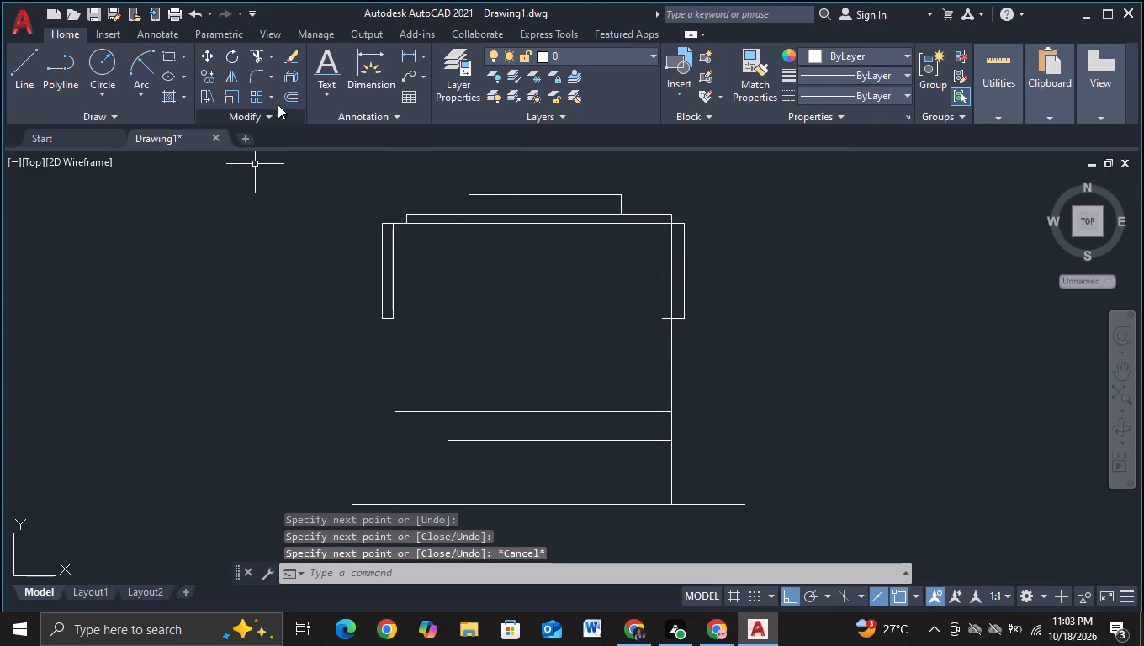
Trim the right pier's bottom line where it overhangs inside the building's right-hand edge.
{"action": "left_click", "coordinate": [254, 61]}
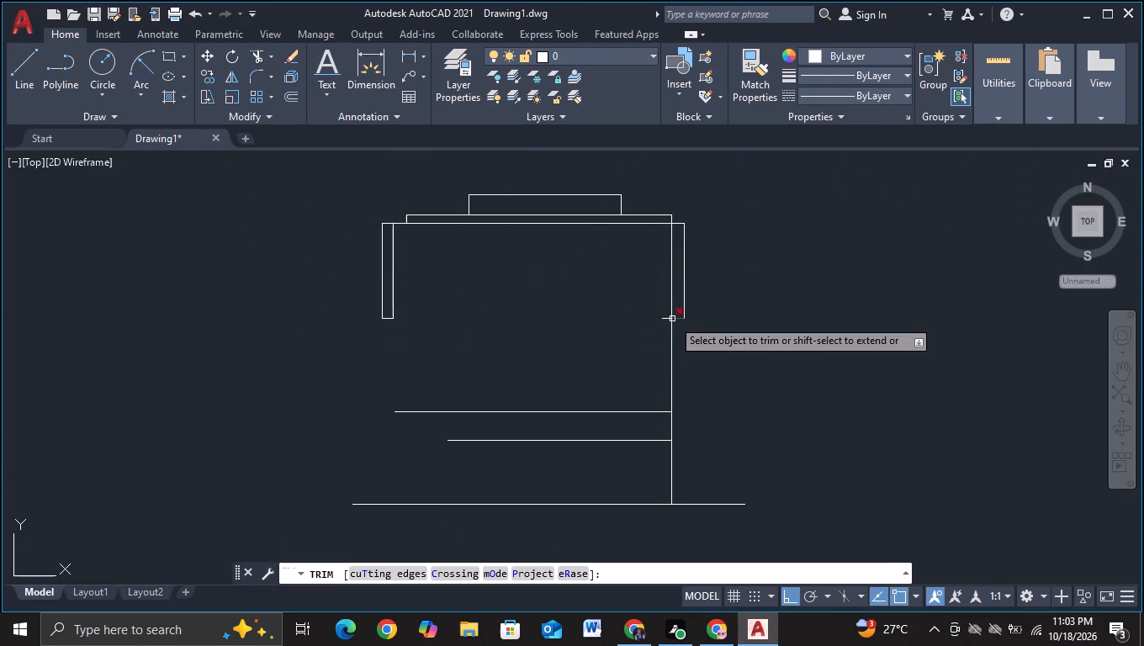
{"action": "left_click", "coordinate": [663, 317]}
Draw a horizontal line joining the bottom of the left pier's inner edge to the building's right-hand edge.
{"action": "scroll", "coordinate": [739, 302], "scroll_direction": "down", "scroll_amount": 2}
{"action": "middle_click_drag", "start_coordinate": [743, 333], "coordinate": [743, 304]}
{"action": "scroll", "coordinate": [742, 300], "scroll_direction": "up", "scroll_amount": 2}
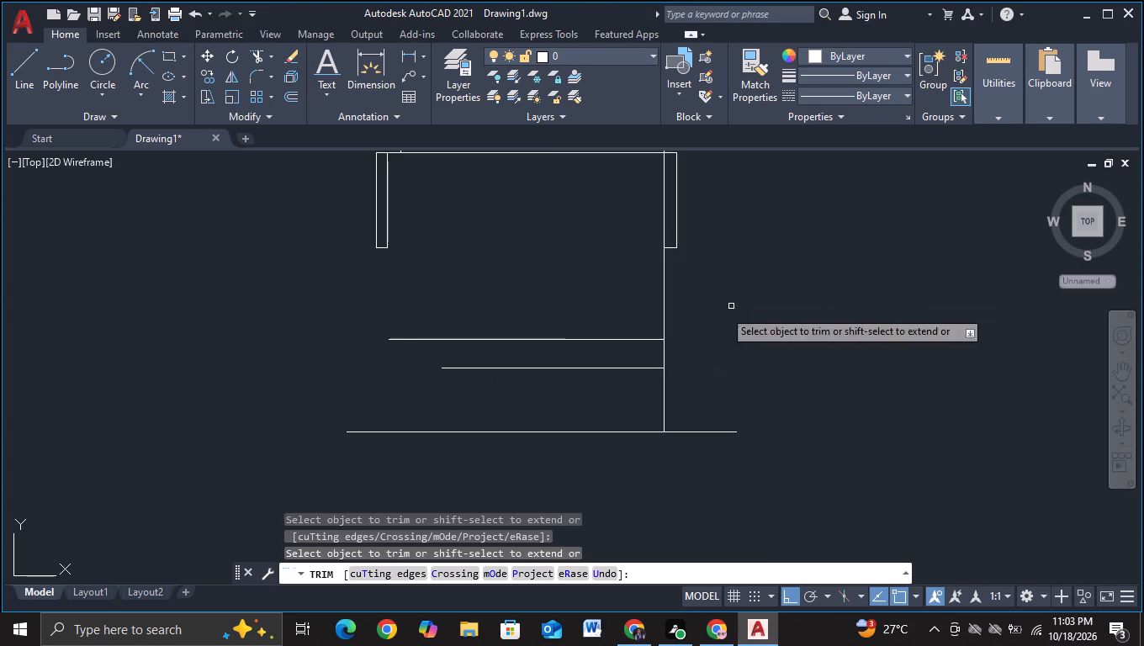
{"action": "middle_click_drag", "start_coordinate": [468, 281], "coordinate": [496, 373]}
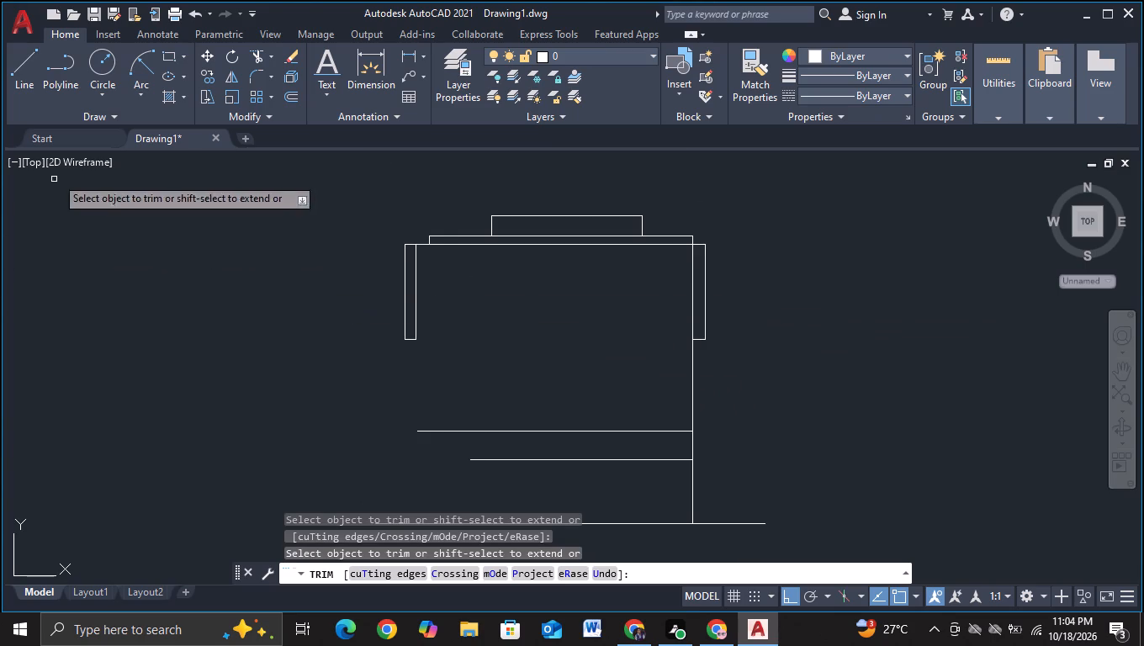
{"action": "left_click", "coordinate": [29, 98]}
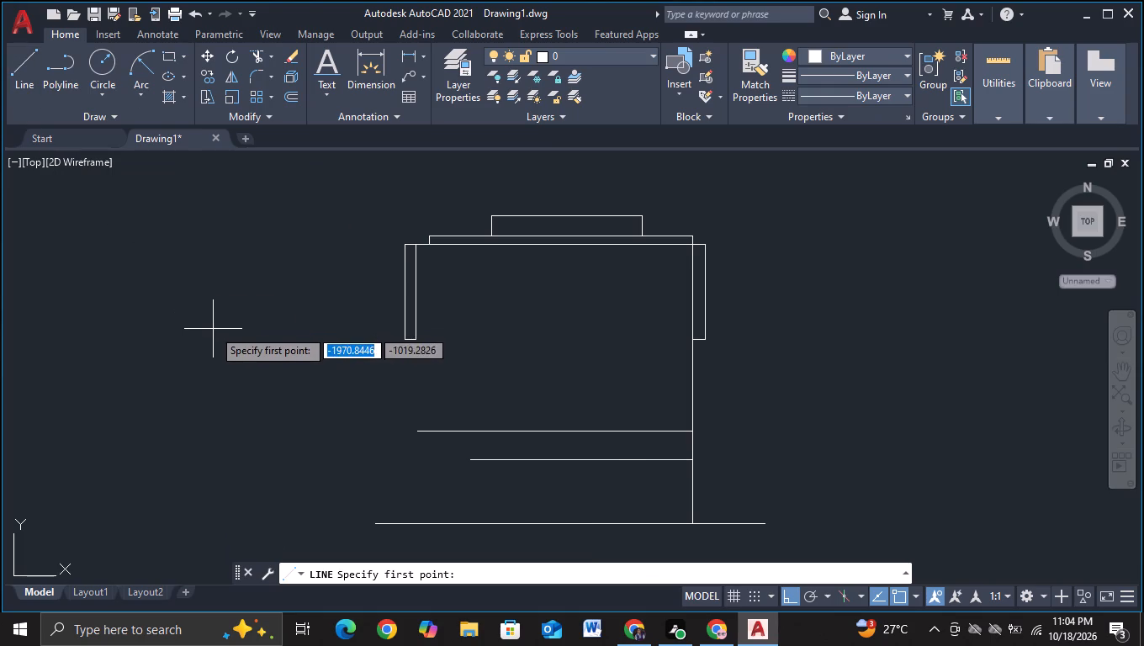
{"action": "left_click", "coordinate": [418, 343]}
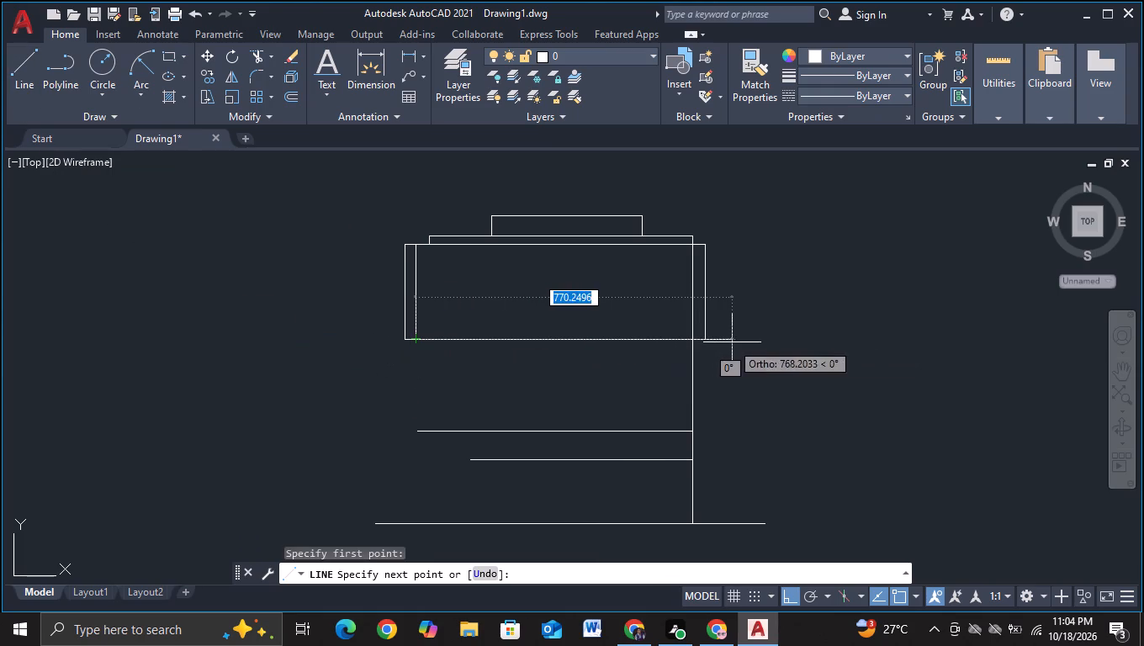
{"action": "left_click", "coordinate": [693, 344]}
{"action": "key", "text": "Escape"}
Draw a horizontal line about 870 units long across both piers, just below the roof band.
{"action": "left_click", "coordinate": [9, 98]}
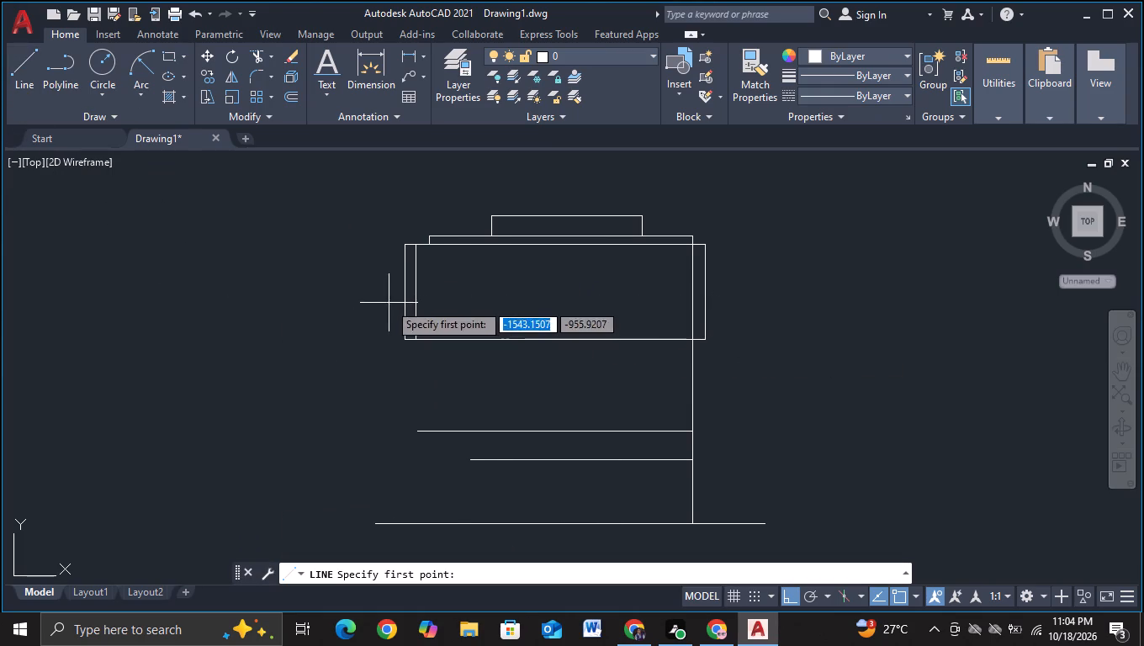
{"action": "middle_click_drag", "start_coordinate": [389, 303], "coordinate": [417, 388]}
{"action": "scroll", "coordinate": [416, 353], "scroll_direction": "up", "scroll_amount": 1}
{"action": "left_click", "coordinate": [416, 329]}
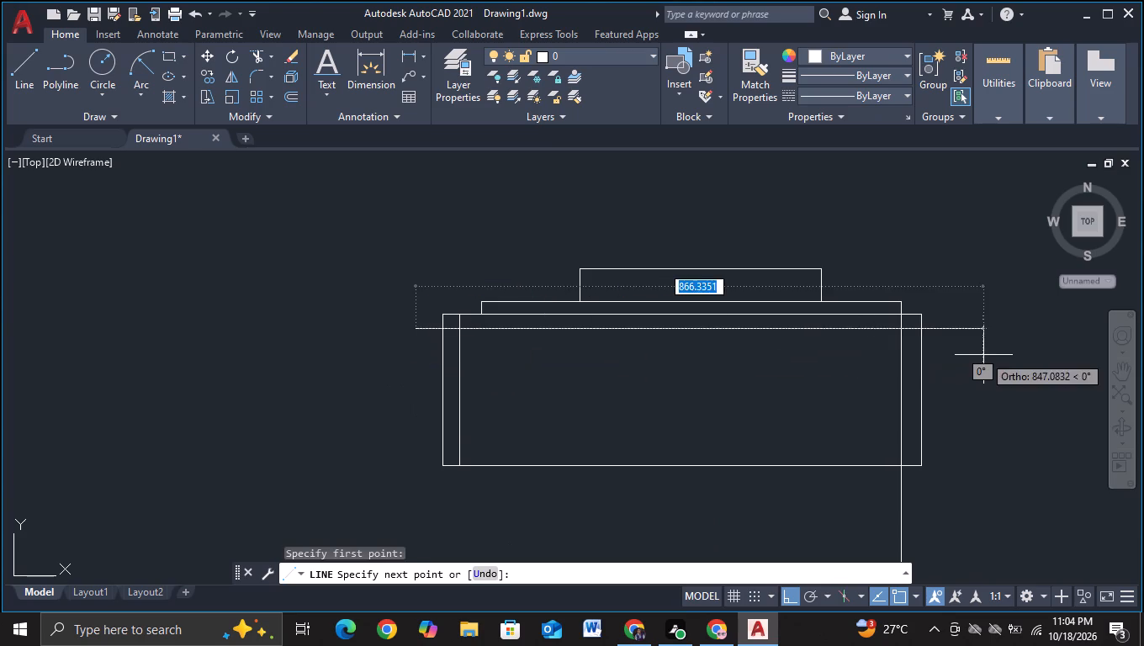
{"action": "left_click", "coordinate": [986, 355]}
{"action": "key", "text": "Escape"}
Trim both ends of the new horizontal line back to the piers' inner edges.
{"action": "left_click", "coordinate": [255, 61]}
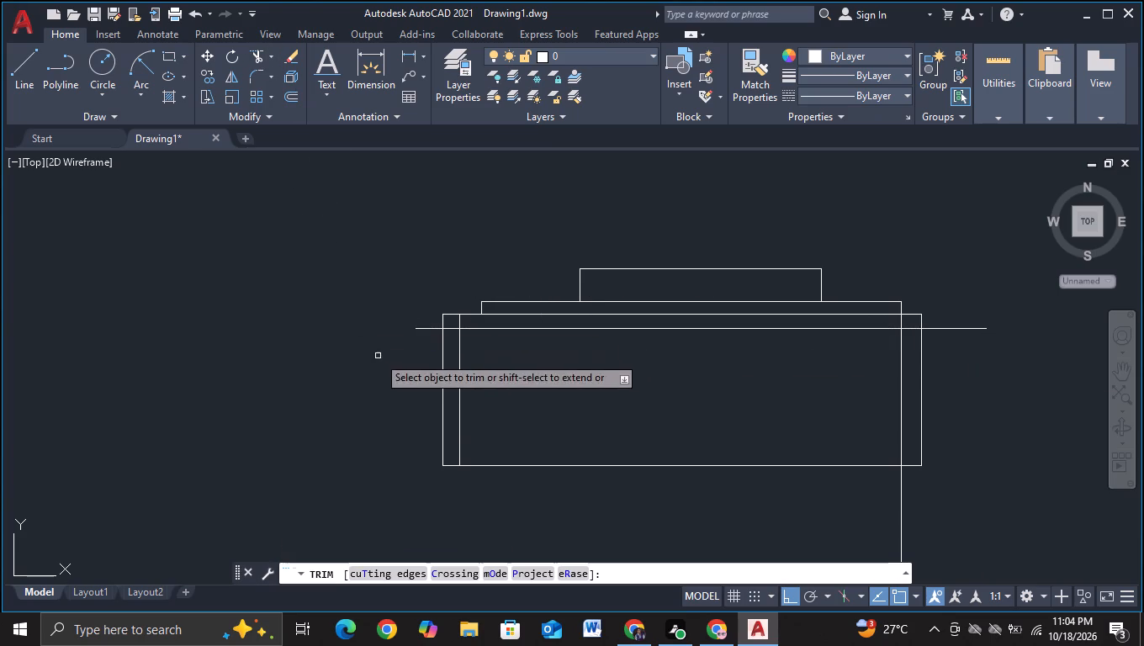
{"action": "left_click_drag", "start_coordinate": [419, 310], "coordinate": [405, 397]}
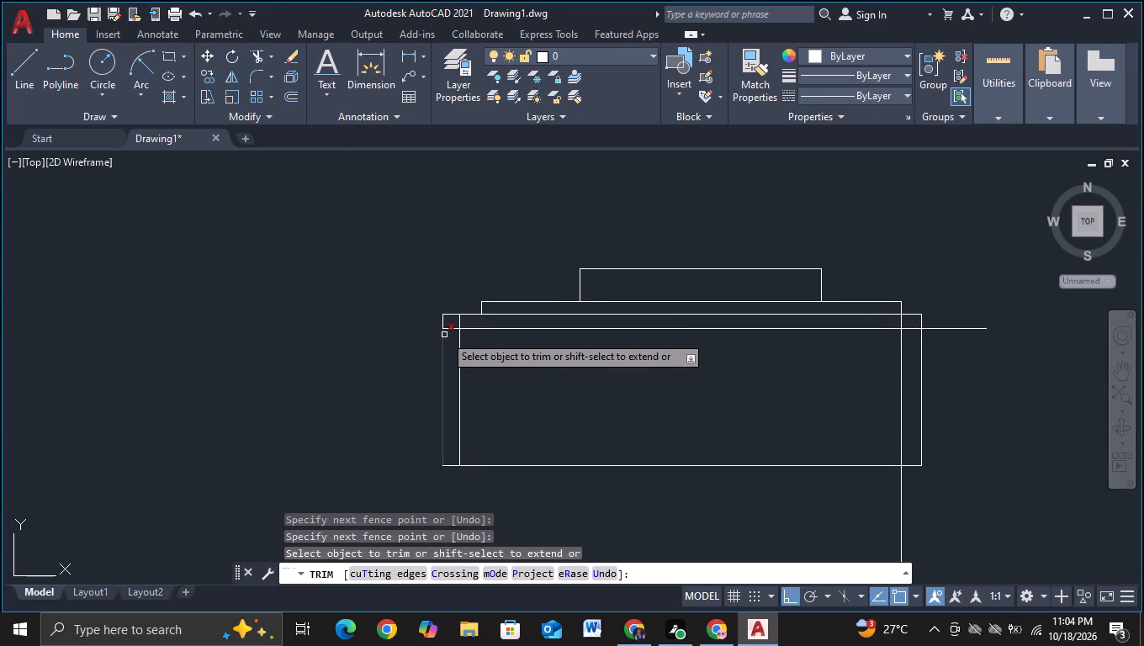
{"action": "left_click", "coordinate": [448, 329]}
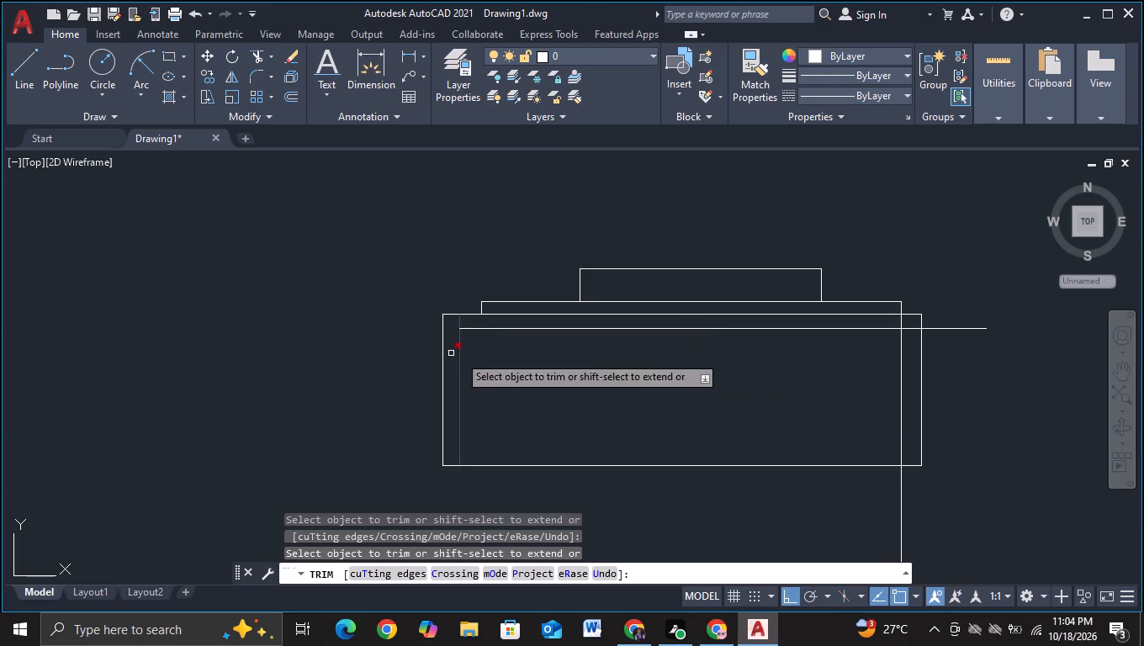
{"action": "middle_click_drag", "start_coordinate": [694, 363], "coordinate": [289, 389]}
{"action": "left_click_drag", "start_coordinate": [547, 345], "coordinate": [562, 413]}
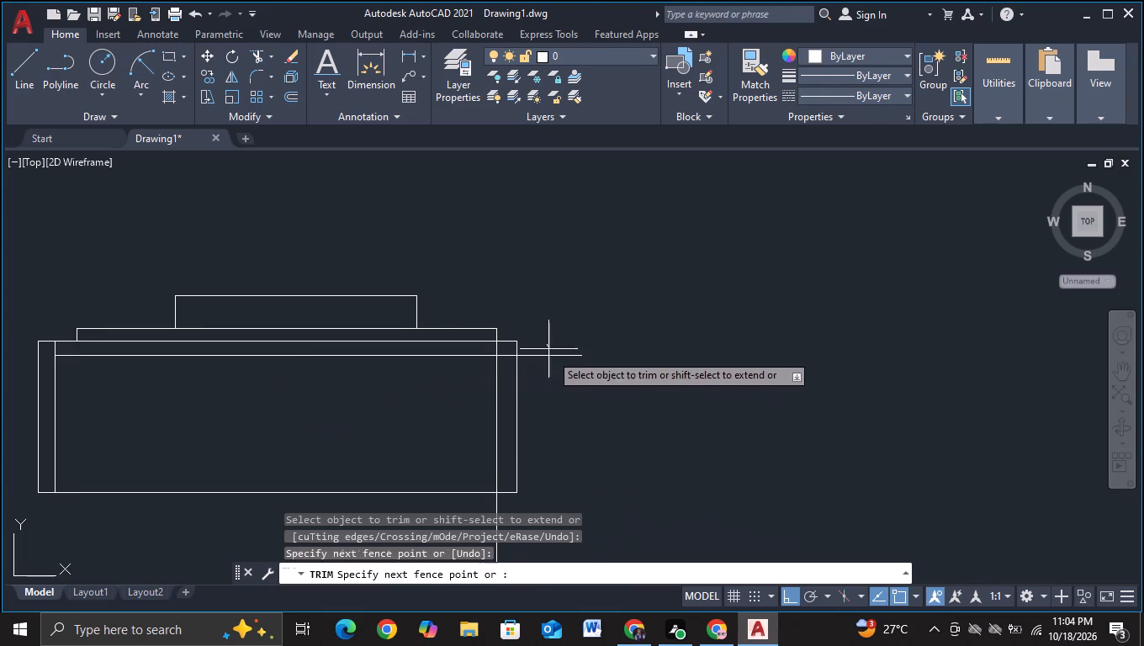
{"action": "left_click_drag", "start_coordinate": [562, 413], "coordinate": [563, 421]}
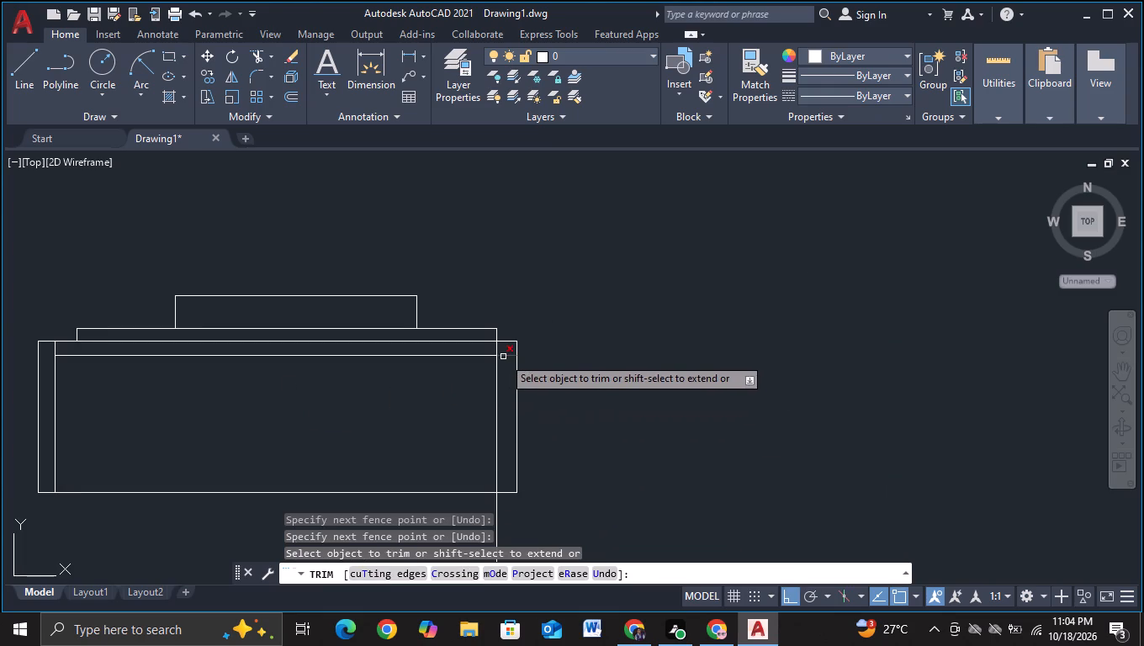
{"action": "left_click", "coordinate": [503, 357]}
Draw a second horizontal line across both piers, roughly midway up their height and extending past their outer edges.
{"action": "scroll", "coordinate": [601, 360], "scroll_direction": "down", "scroll_amount": 1}
{"action": "middle_click_drag", "start_coordinate": [603, 375], "coordinate": [631, 321]}
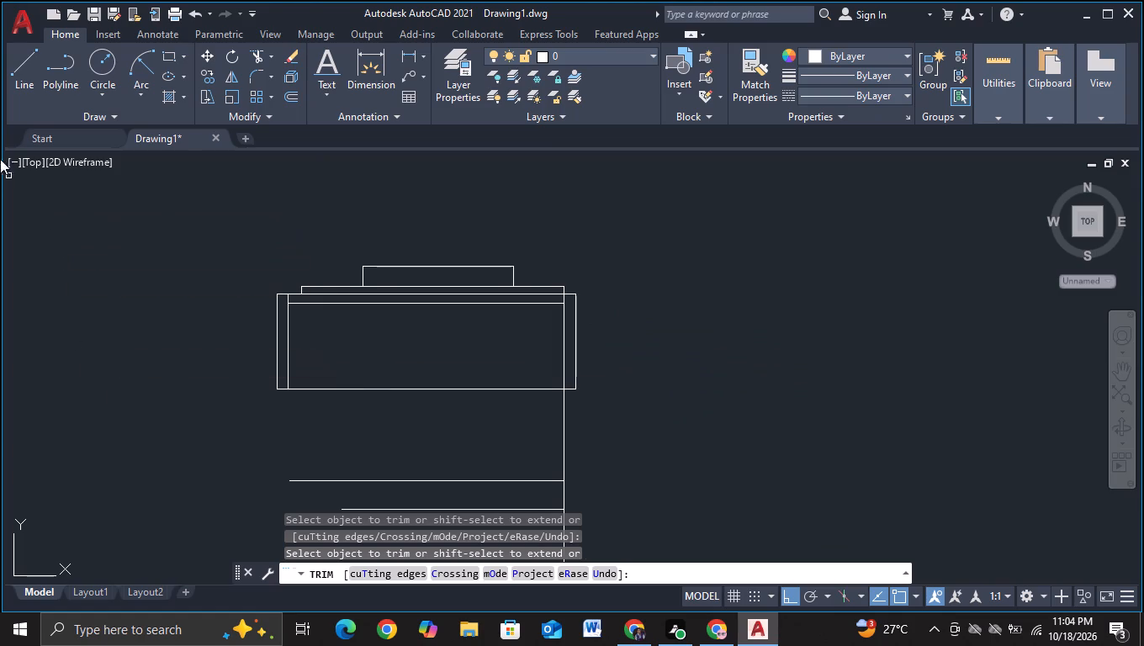
{"action": "left_click", "coordinate": [33, 101]}
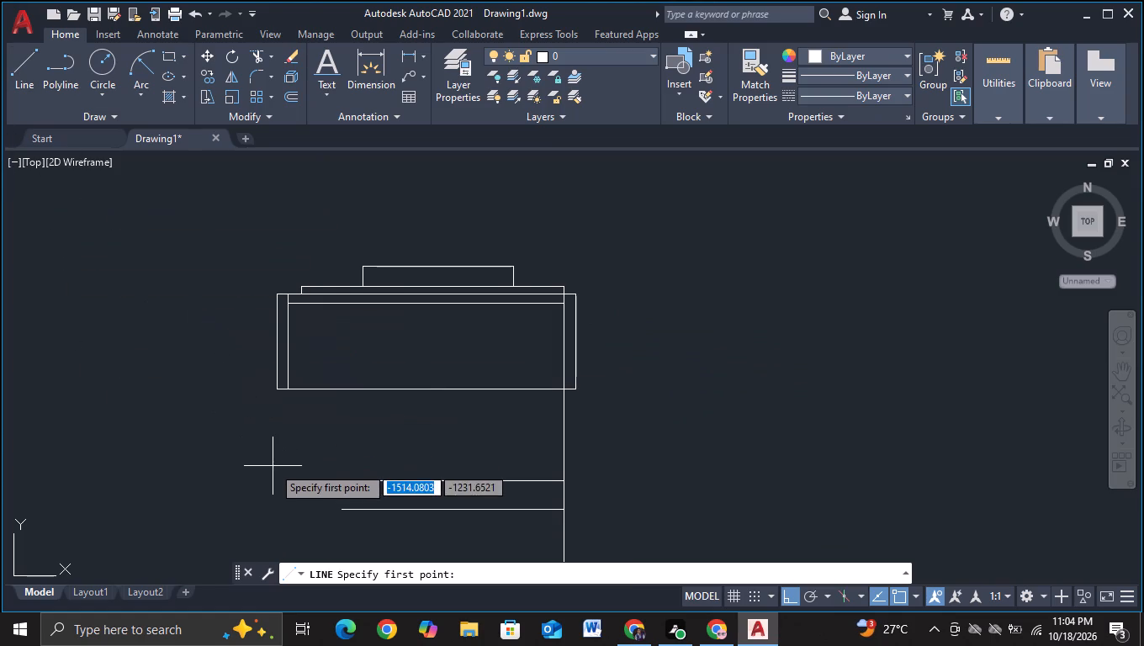
{"action": "left_click", "coordinate": [256, 340]}
{"action": "left_click", "coordinate": [628, 340]}
{"action": "key", "text": "Escape"}
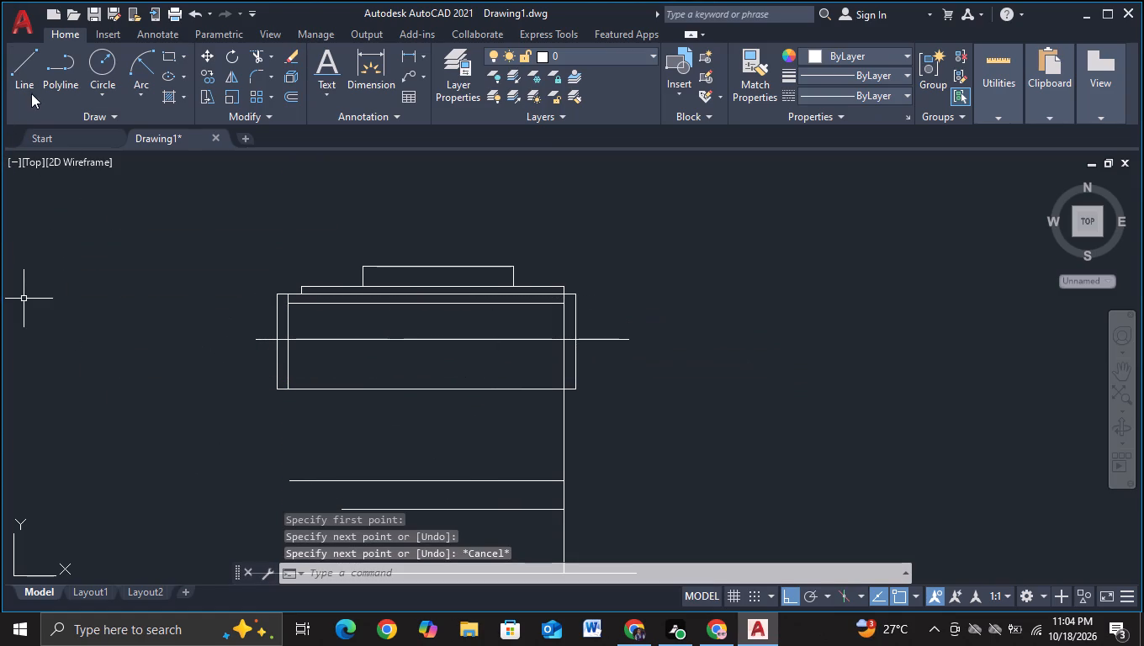
{"action": "left_click", "coordinate": [31, 86]}
{"action": "key", "text": "Escape"}
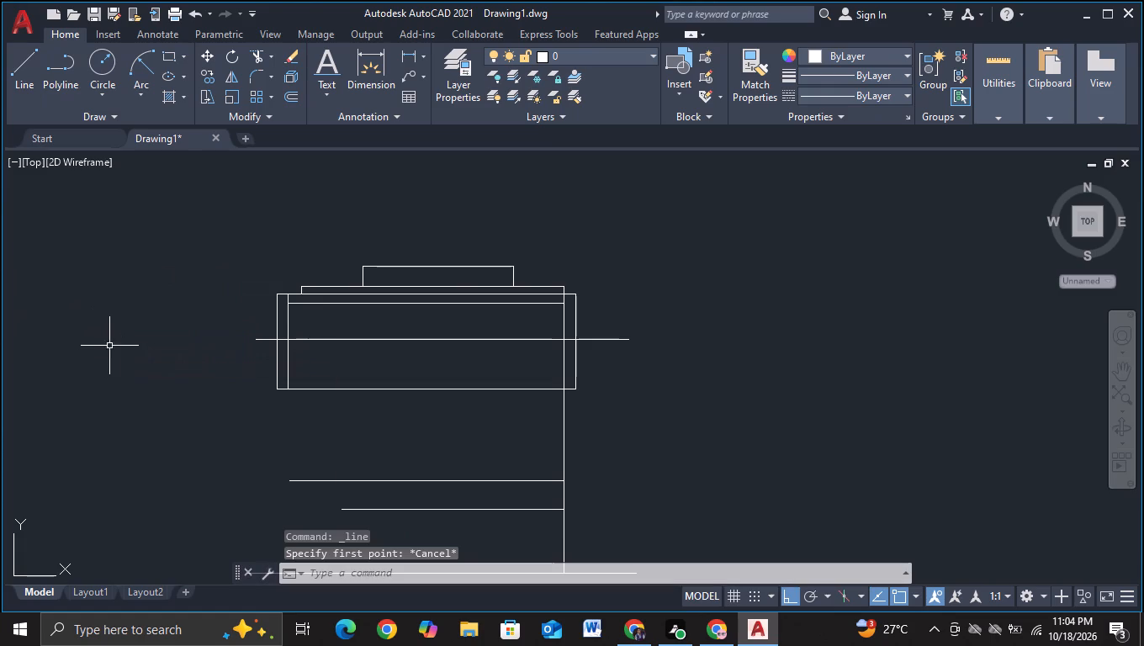
Trim the mid-height line outside and within both piers so it spans only between their inner edges.
{"action": "left_click", "coordinate": [257, 55]}
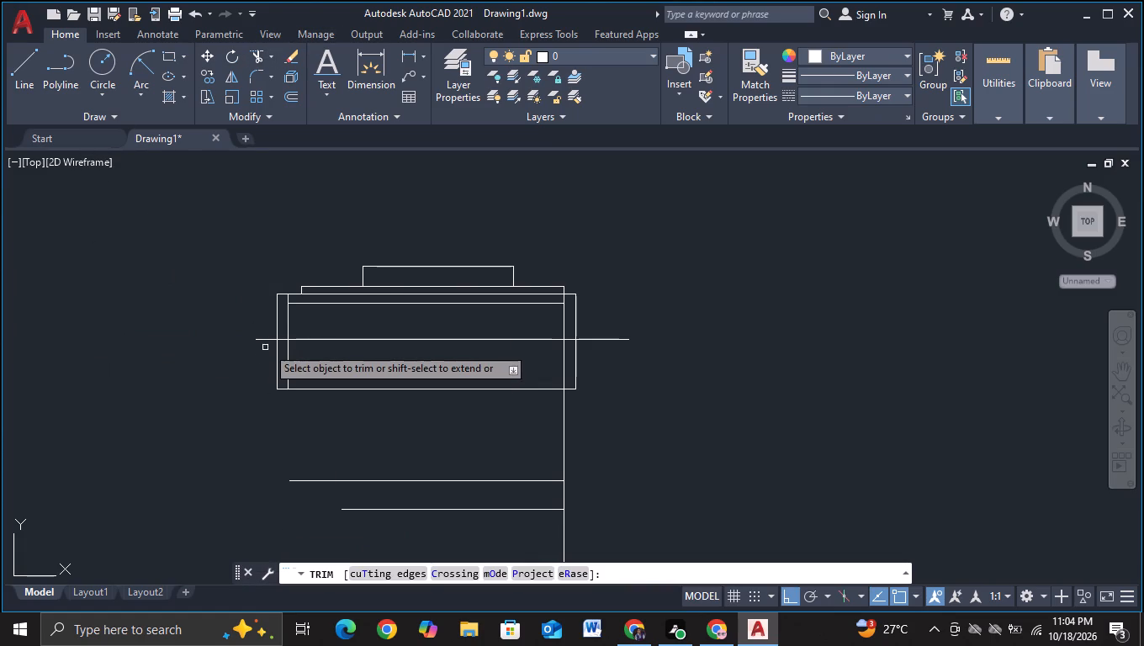
{"action": "left_click", "coordinate": [267, 341]}
{"action": "left_click", "coordinate": [283, 340]}
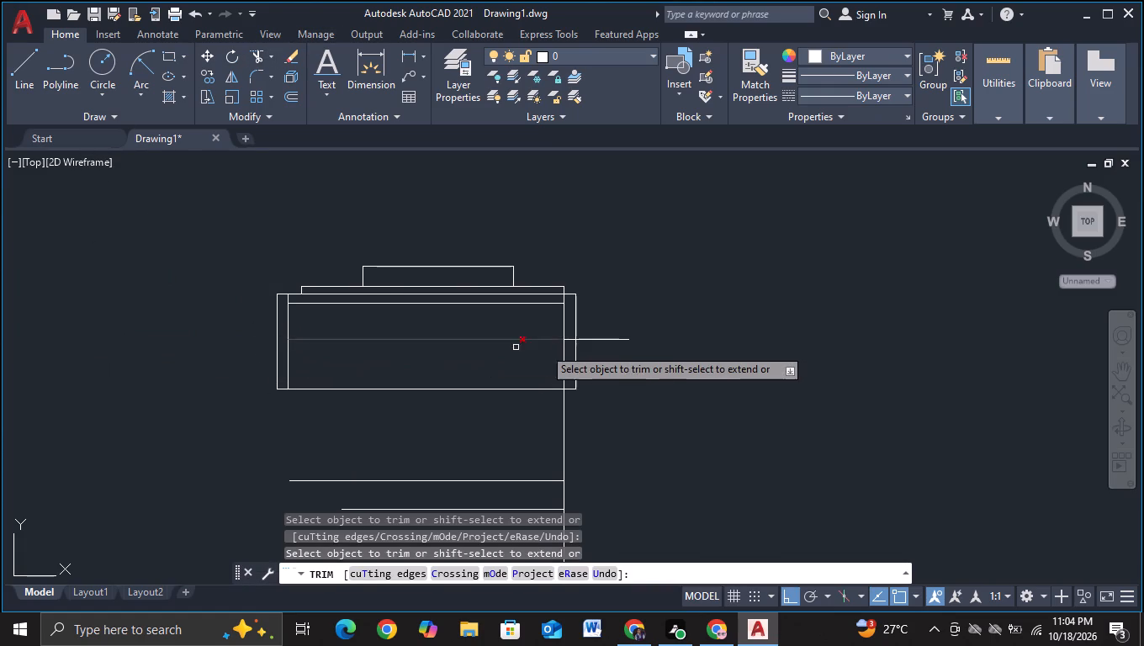
{"action": "left_click", "coordinate": [571, 339]}
{"action": "left_click", "coordinate": [606, 338]}
{"action": "key", "text": "Escape"}
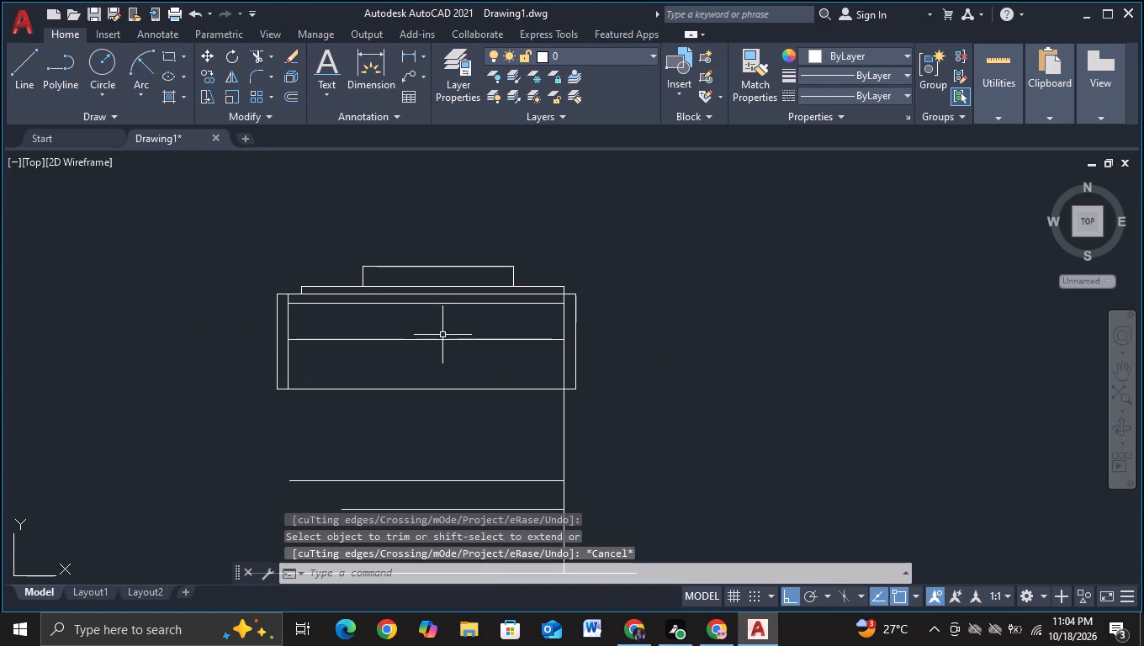
Copy the mid-height facade line about 18 units down, and again about 152 units down, just below the building's base line.
{"action": "left_click", "coordinate": [418, 339]}
{"action": "key", "text": "c"}
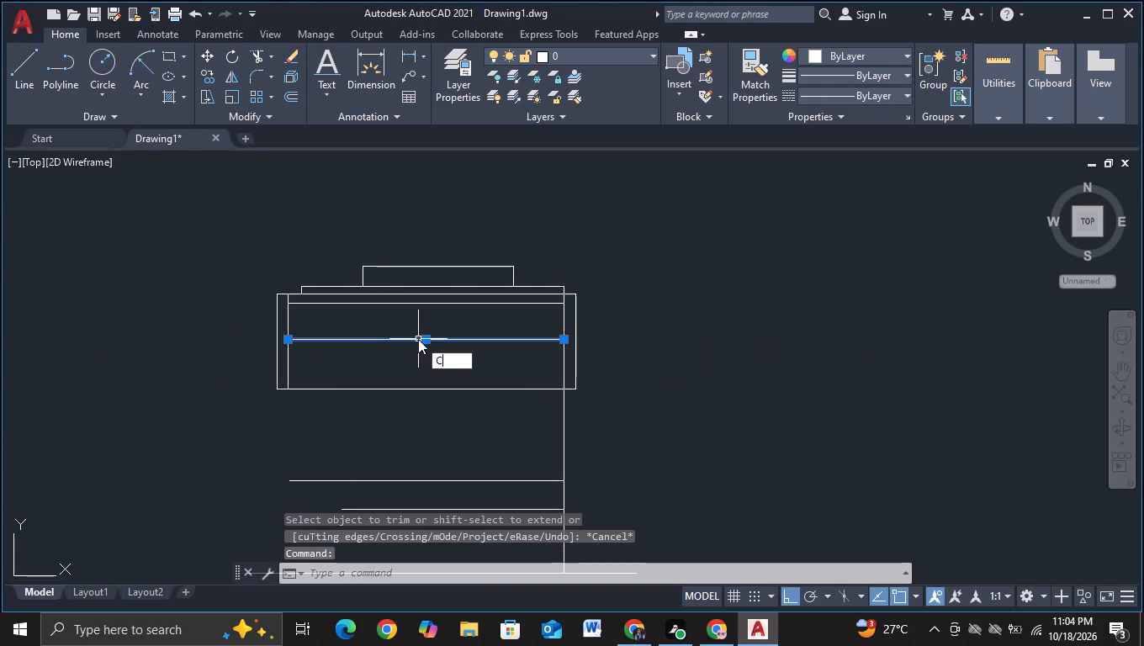
{"action": "left_click", "coordinate": [458, 388]}
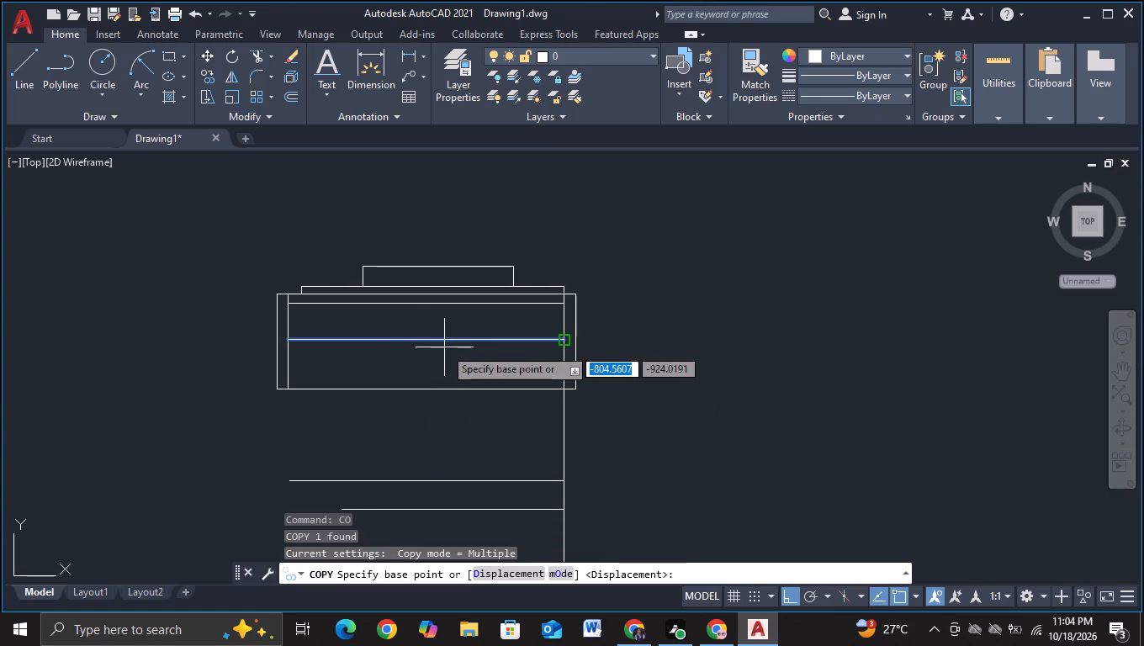
{"action": "left_click", "coordinate": [444, 342]}
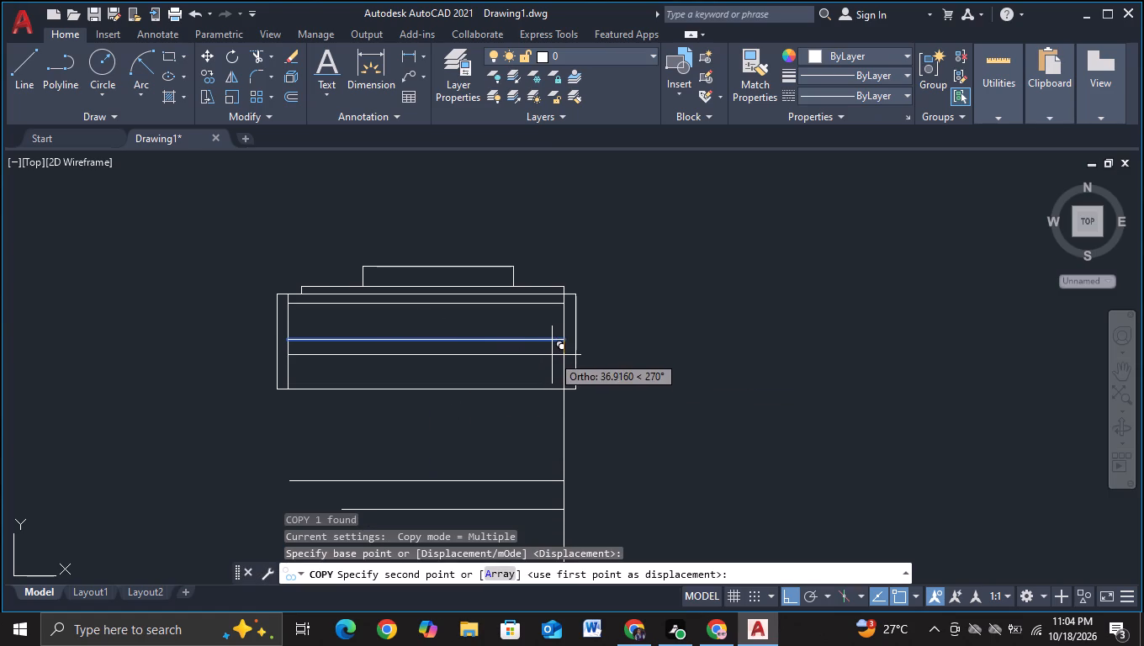
{"action": "key", "text": "F3"}
{"action": "scroll", "coordinate": [554, 356], "scroll_direction": "up", "scroll_amount": 1}
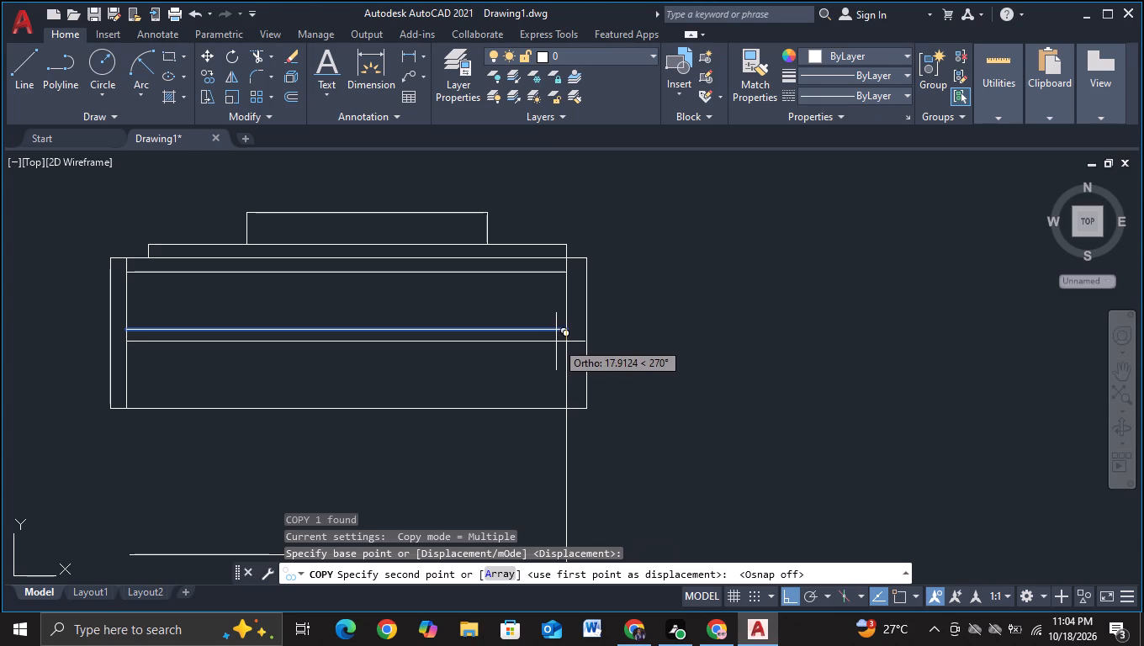
{"action": "left_click", "coordinate": [556, 342]}
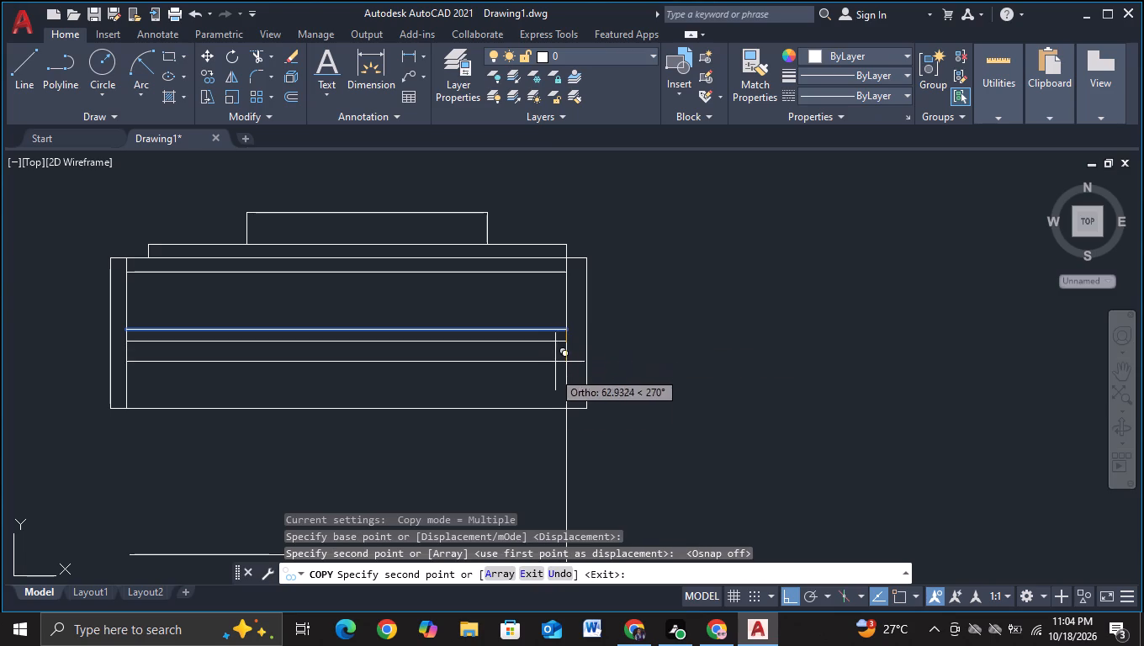
{"action": "left_click", "coordinate": [540, 429]}
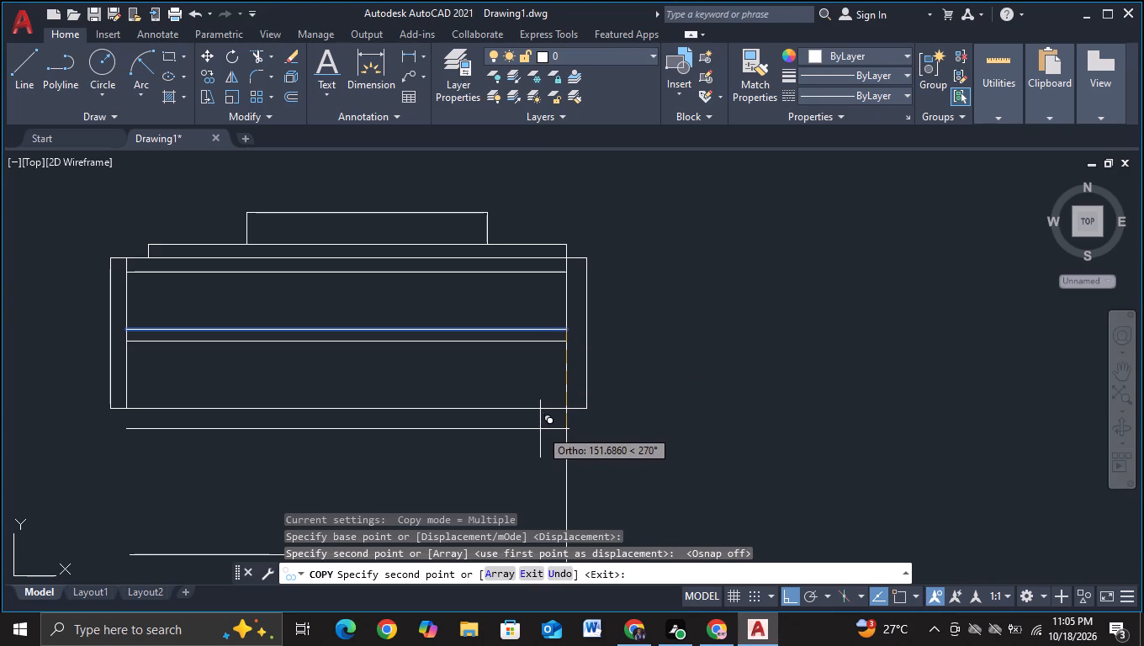
{"action": "key", "text": "Escape"}
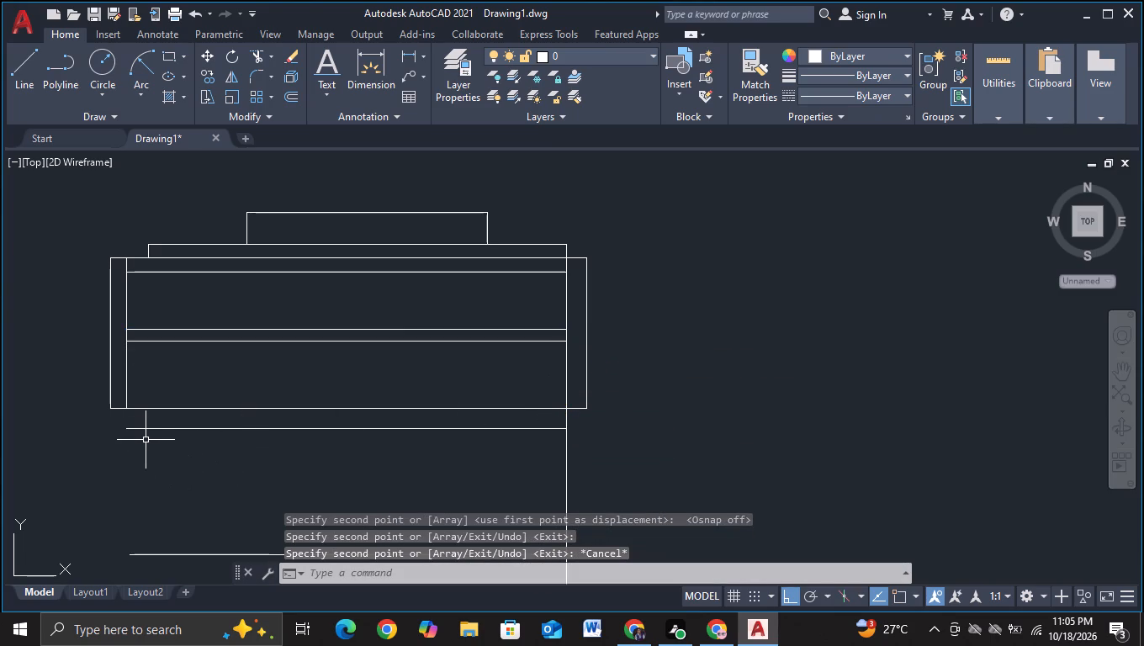
{"action": "key", "text": "c"}
{"action": "key", "text": "Escape"}
Trim away the leftover horizontal lines and the vertical line extending below the building's lowest copied line.
{"action": "middle_click_drag", "start_coordinate": [182, 470], "coordinate": [280, 411]}
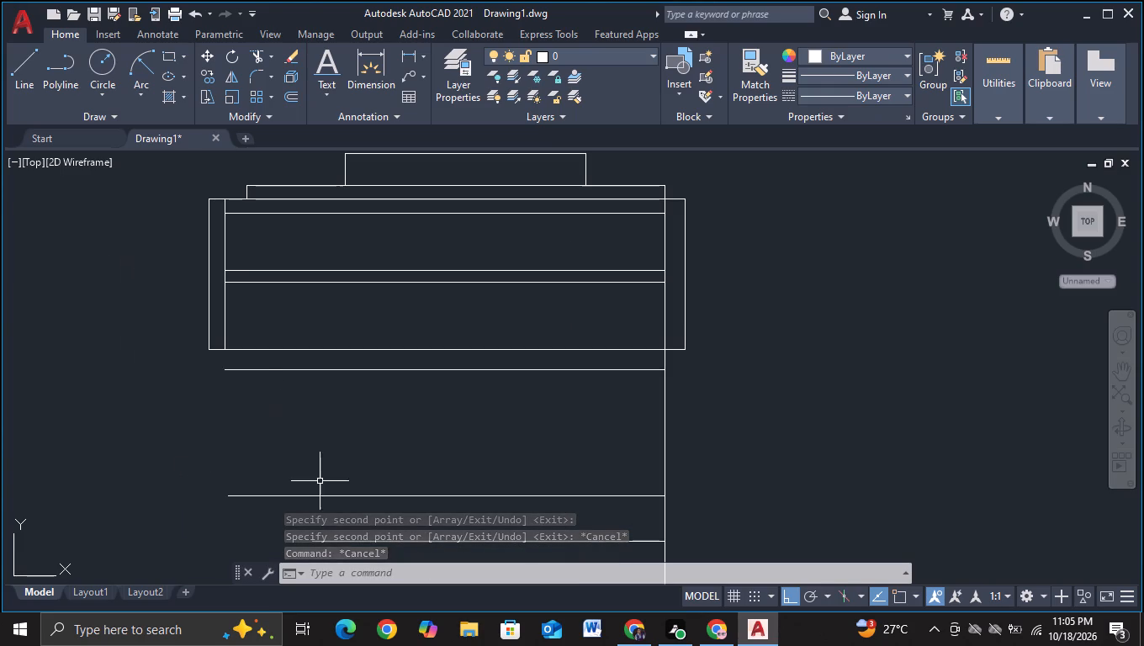
{"action": "scroll", "coordinate": [320, 441], "scroll_direction": "down", "scroll_amount": 2}
{"action": "middle_click_drag", "start_coordinate": [339, 437], "coordinate": [384, 315]}
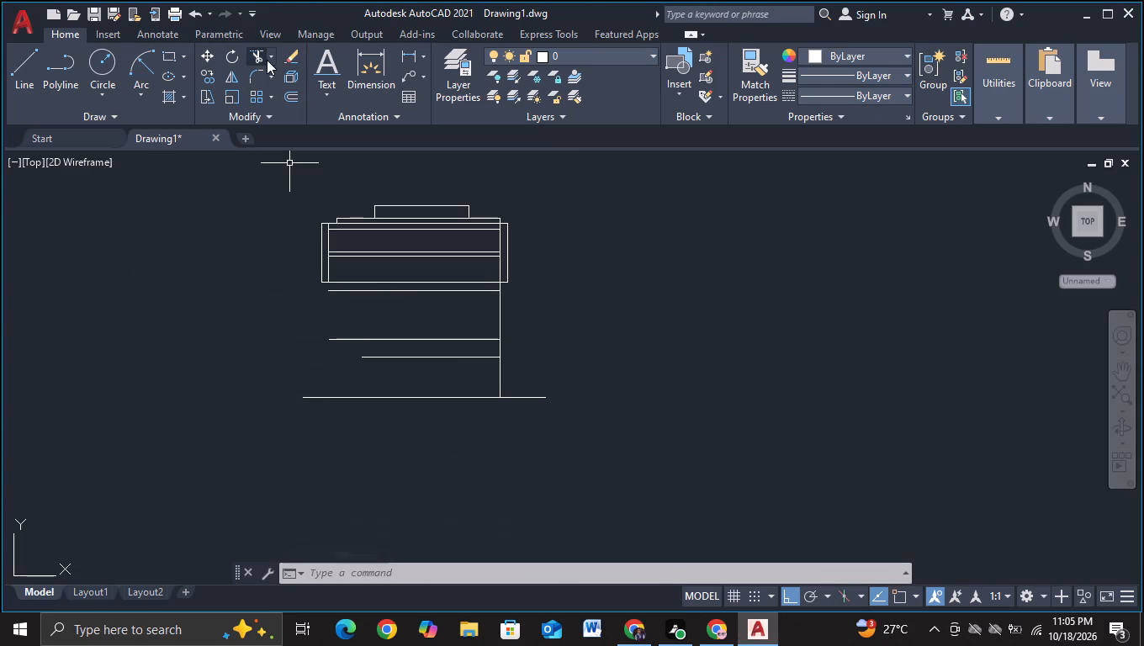
{"action": "left_click", "coordinate": [253, 53]}
{"action": "left_click_drag", "start_coordinate": [405, 316], "coordinate": [570, 426]}
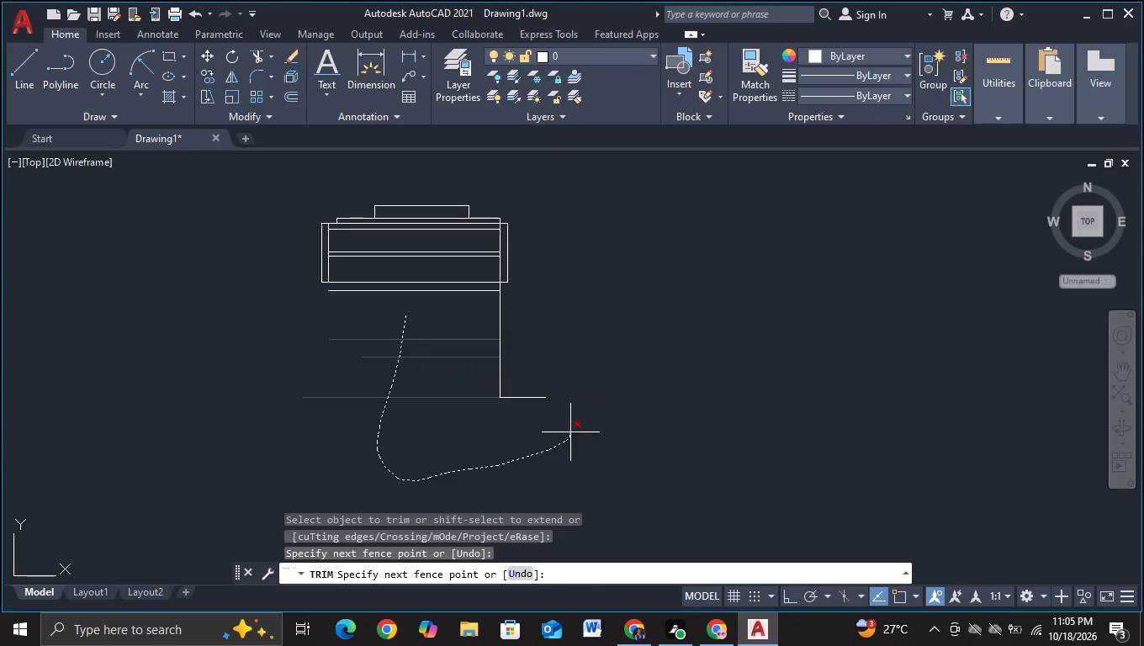
{"action": "left_click_drag", "start_coordinate": [570, 426], "coordinate": [559, 385]}
{"action": "left_click_drag", "start_coordinate": [535, 358], "coordinate": [482, 350]}
{"action": "left_click_drag", "start_coordinate": [453, 336], "coordinate": [506, 363]}
{"action": "middle_click_drag", "start_coordinate": [393, 357], "coordinate": [559, 355]}
{"action": "scroll", "coordinate": [458, 357], "scroll_direction": "down", "scroll_amount": 1}
{"action": "key", "text": "Escape"}
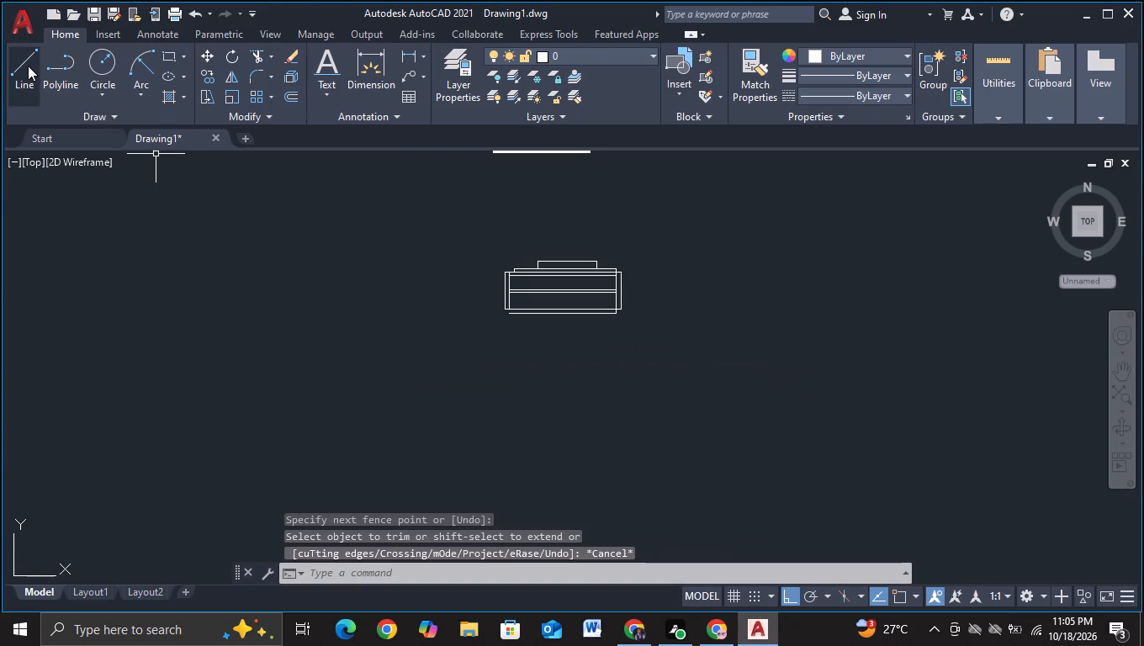
Draw a line from the right pier's lower outer corner down to the lowest line's level, continuing left about 1001 units past the inner edge.
{"action": "left_click", "coordinate": [28, 66]}
{"action": "scroll", "coordinate": [487, 416], "scroll_direction": "up", "scroll_amount": 1}
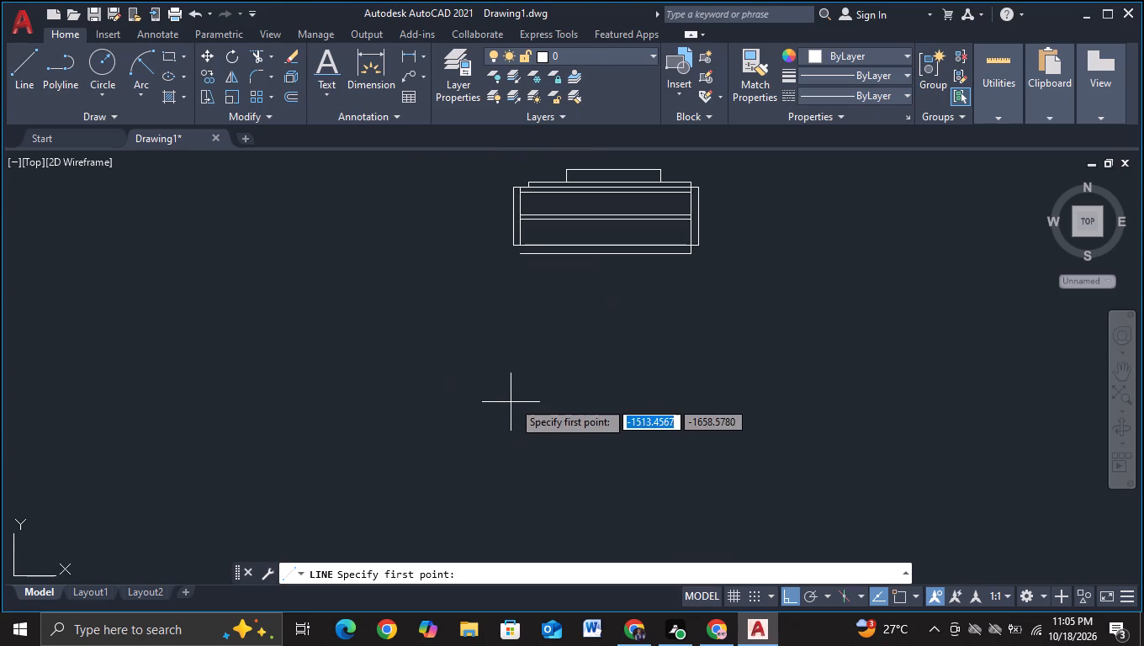
{"action": "middle_click_drag", "start_coordinate": [514, 397], "coordinate": [492, 467]}
{"action": "middle_click_drag", "start_coordinate": [546, 392], "coordinate": [521, 443]}
{"action": "scroll", "coordinate": [648, 402], "scroll_direction": "up", "scroll_amount": 1}
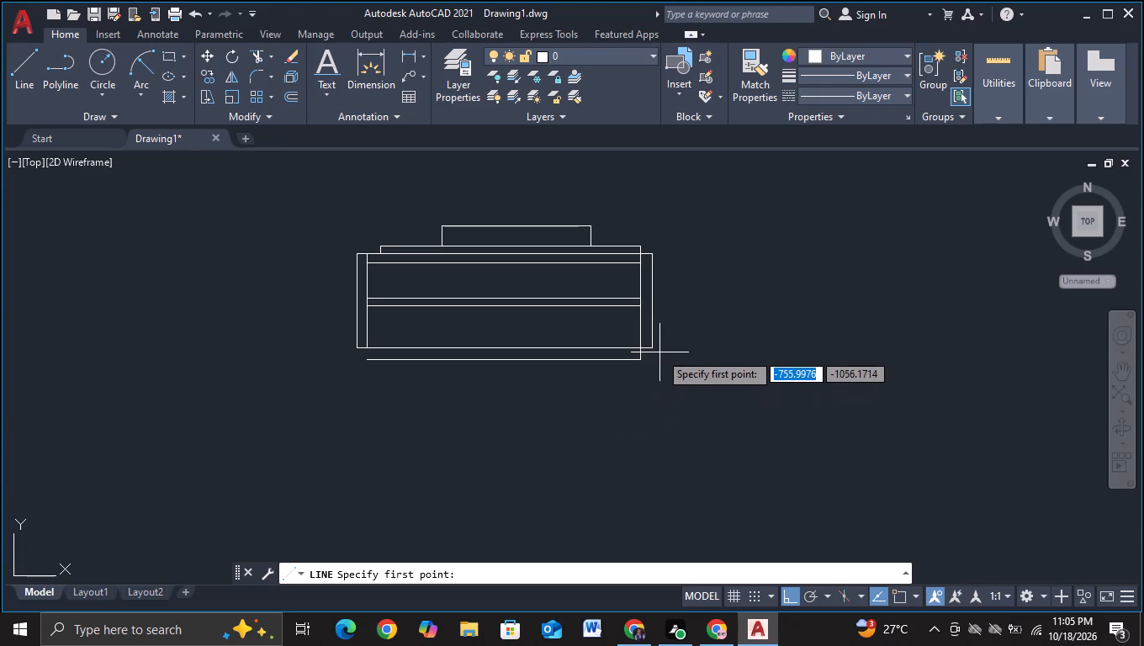
{"action": "key", "text": "F3"}
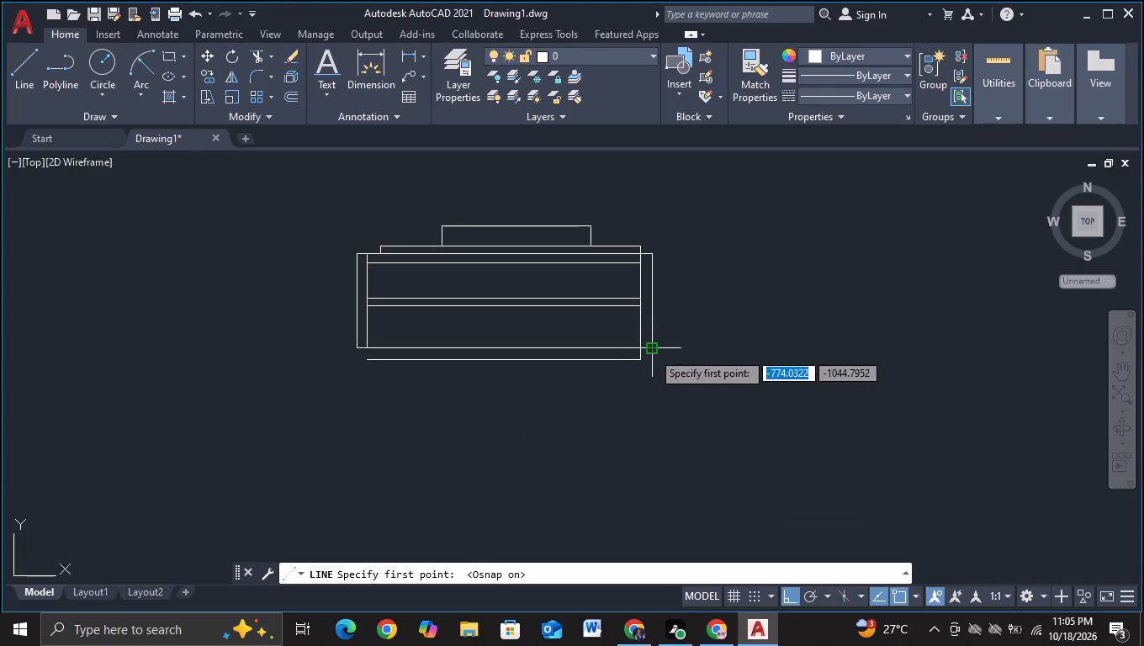
{"action": "left_click", "coordinate": [652, 352]}
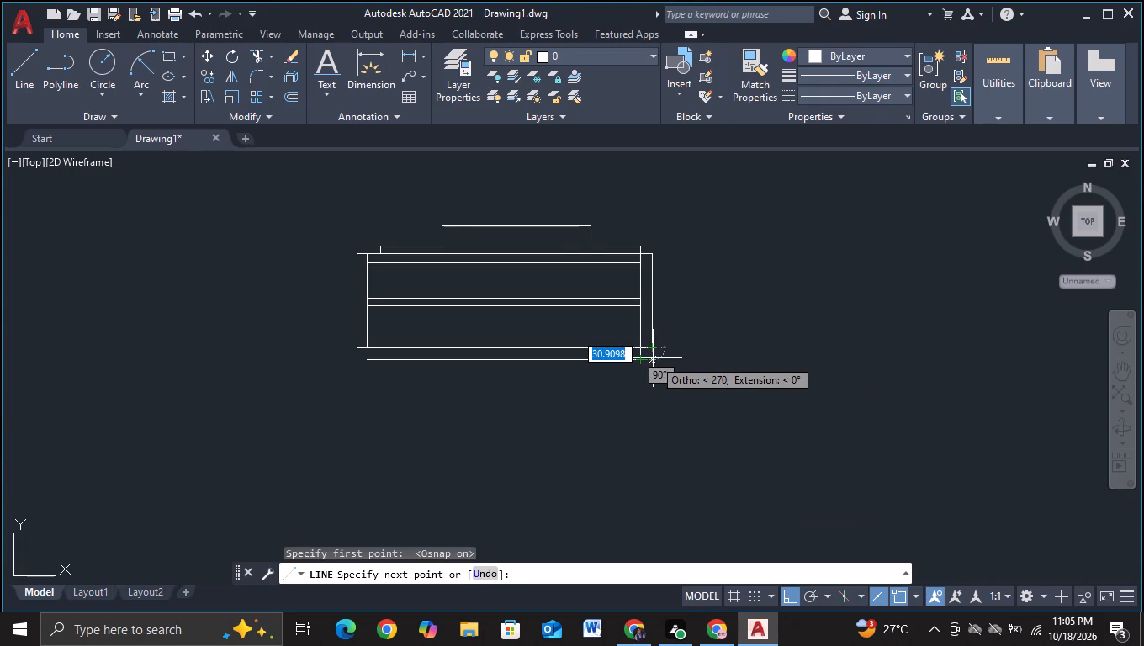
{"action": "left_click", "coordinate": [653, 358]}
{"action": "left_click", "coordinate": [635, 363]}
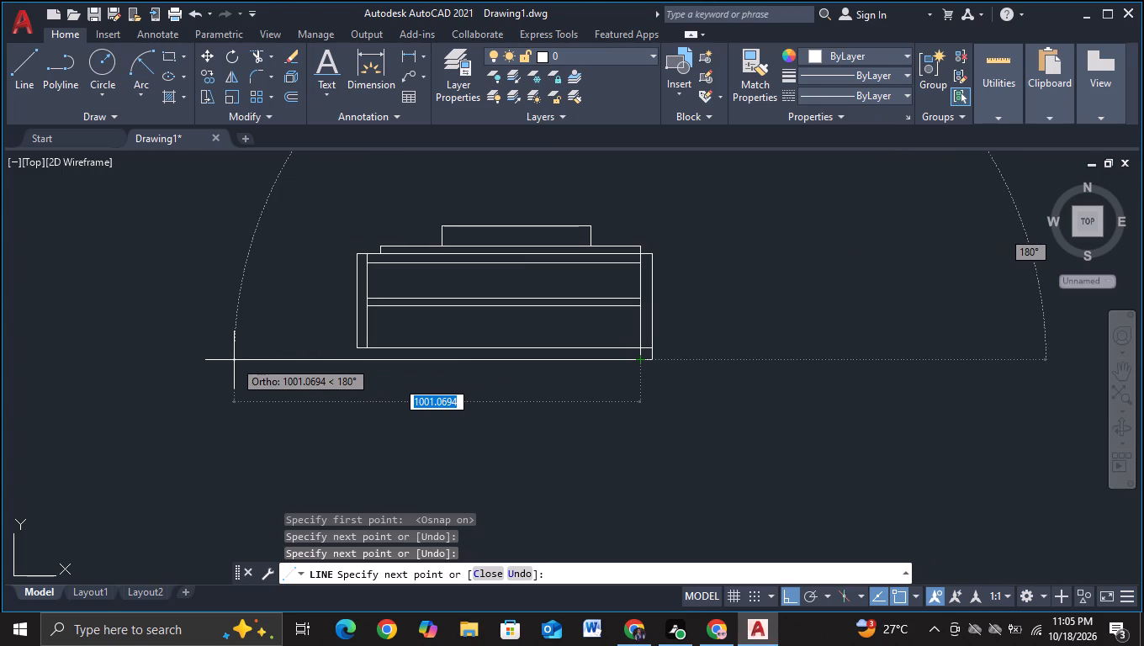
{"action": "left_click", "coordinate": [234, 360]}
{"action": "key", "text": "Escape"}
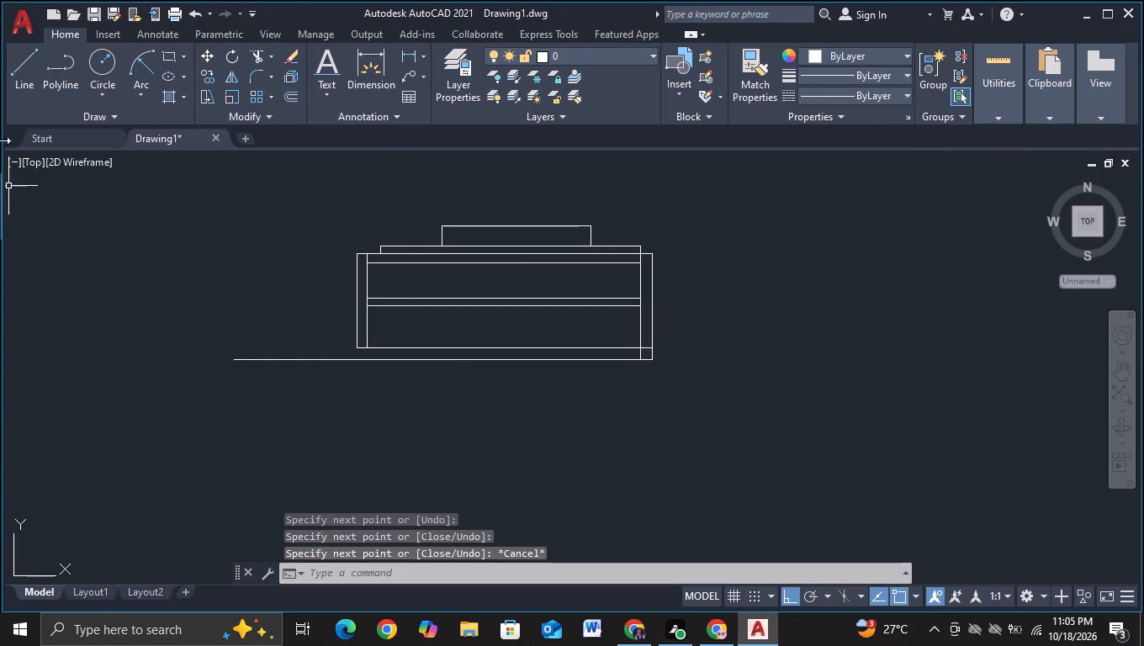
Draw a horizontal line from the left pier's lower outer corner outward to the left, slightly beyond the ground line below.
{"action": "left_click", "coordinate": [13, 76]}
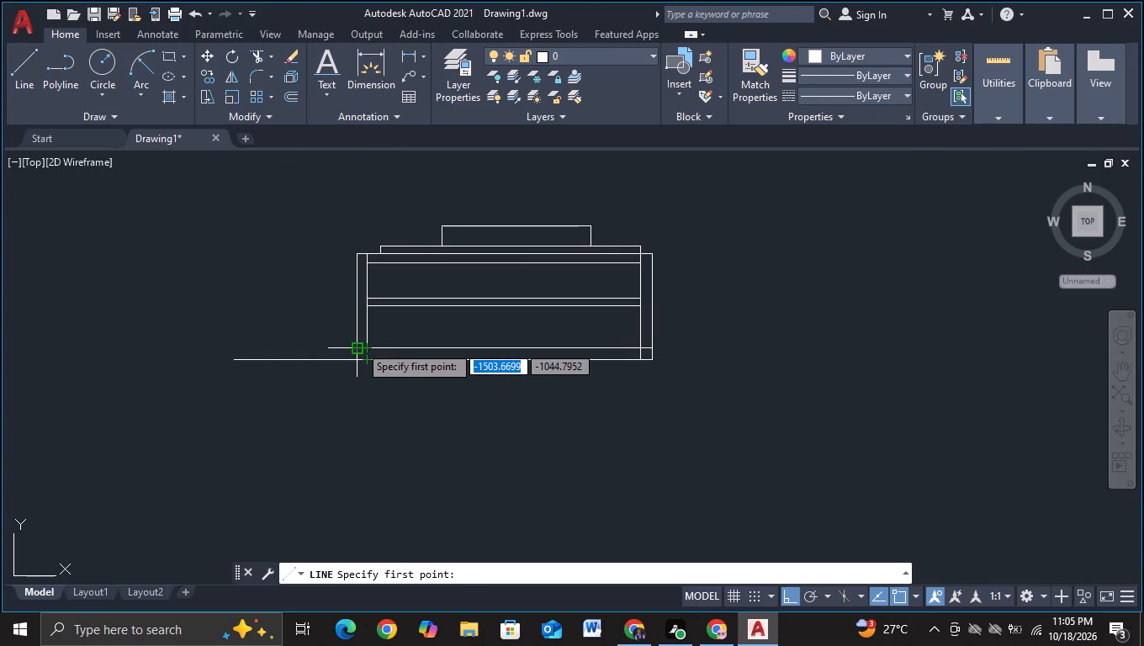
{"action": "left_click", "coordinate": [359, 345]}
{"action": "left_click", "coordinate": [205, 354]}
{"action": "key", "text": "Escape"}
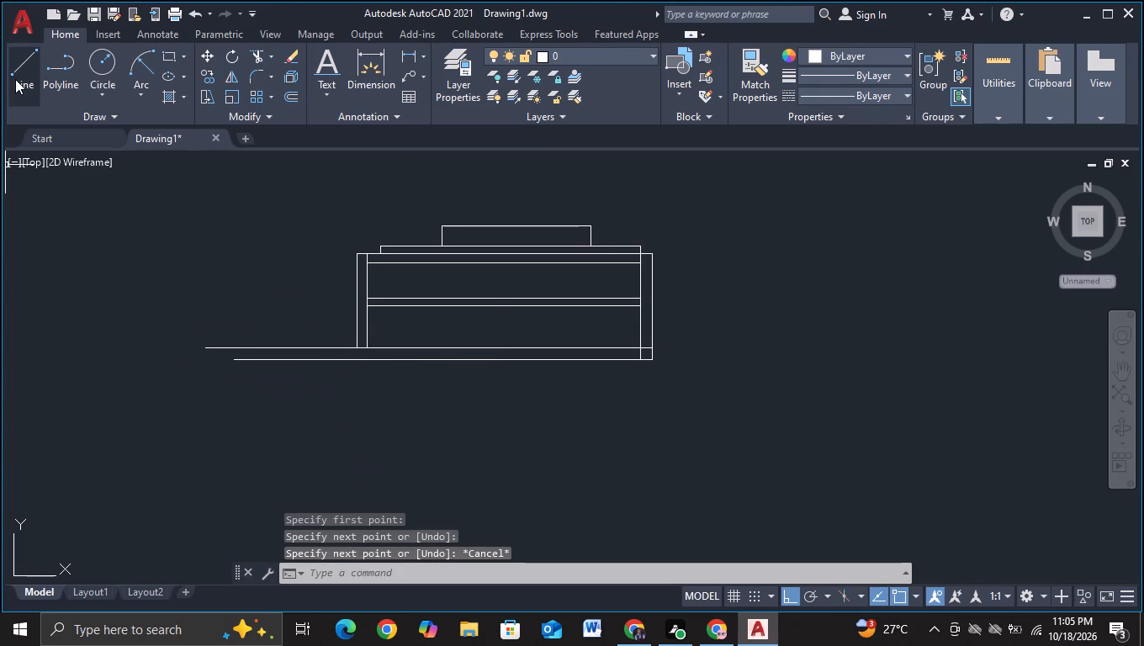
Begin a line without object snapping in the narrow facade strip just beneath the roof band.
{"action": "left_click", "coordinate": [15, 79]}
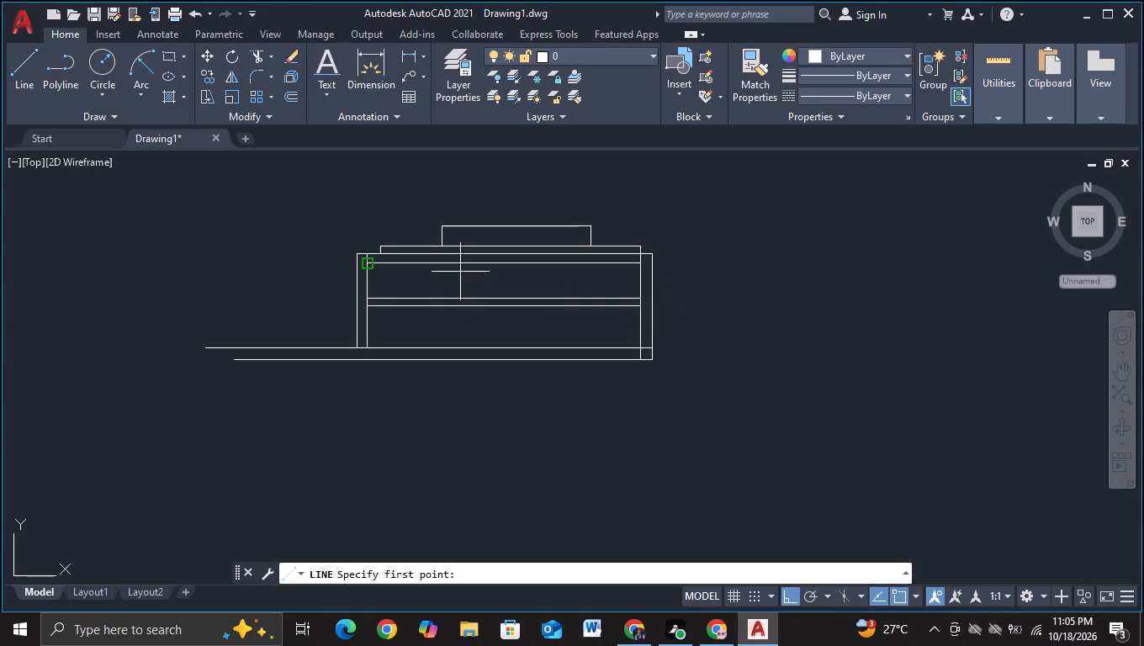
{"action": "scroll", "coordinate": [456, 254], "scroll_direction": "up", "scroll_amount": 1}
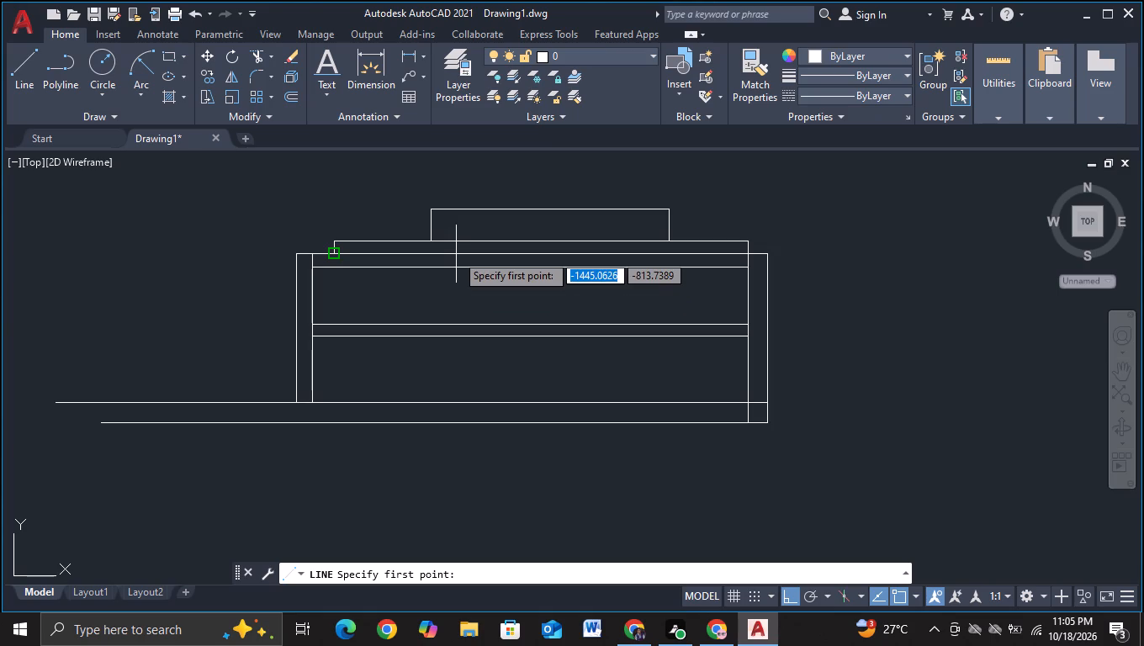
{"action": "key", "text": "F3"}
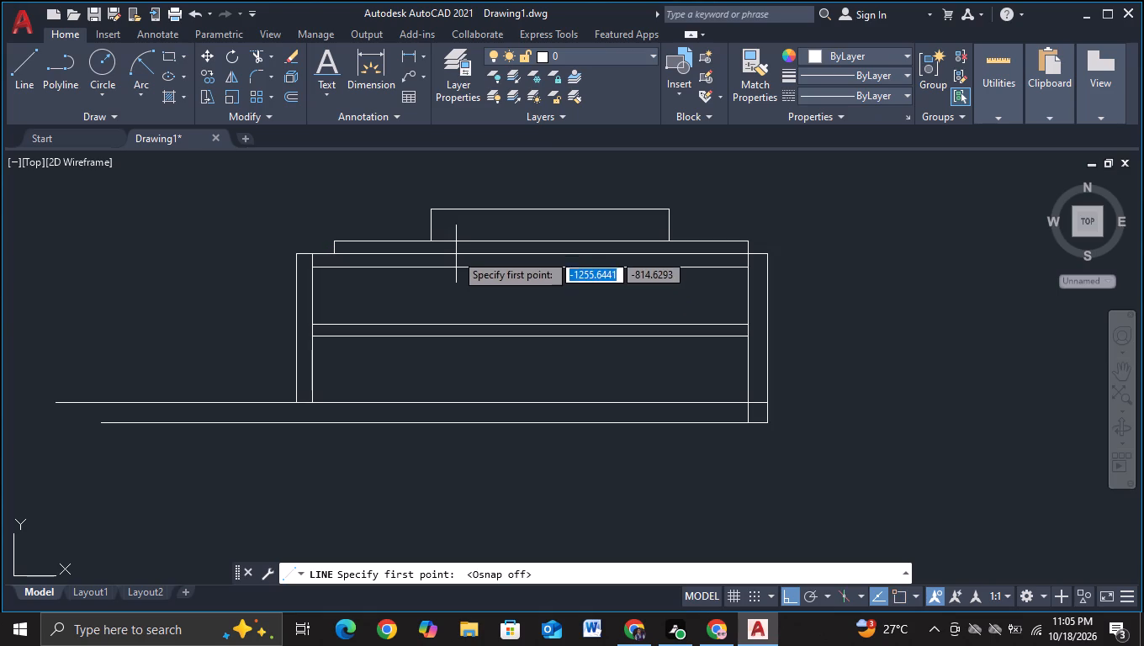
{"action": "left_click", "coordinate": [22, 85]}
{"action": "scroll", "coordinate": [400, 256], "scroll_direction": "up", "scroll_amount": 2}
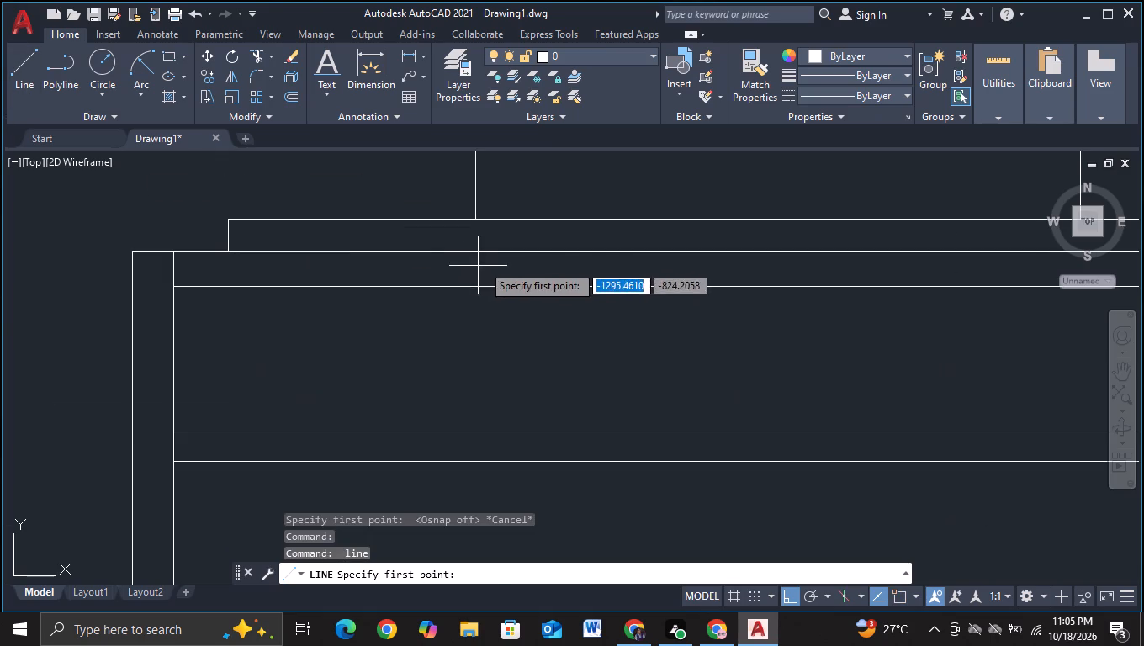
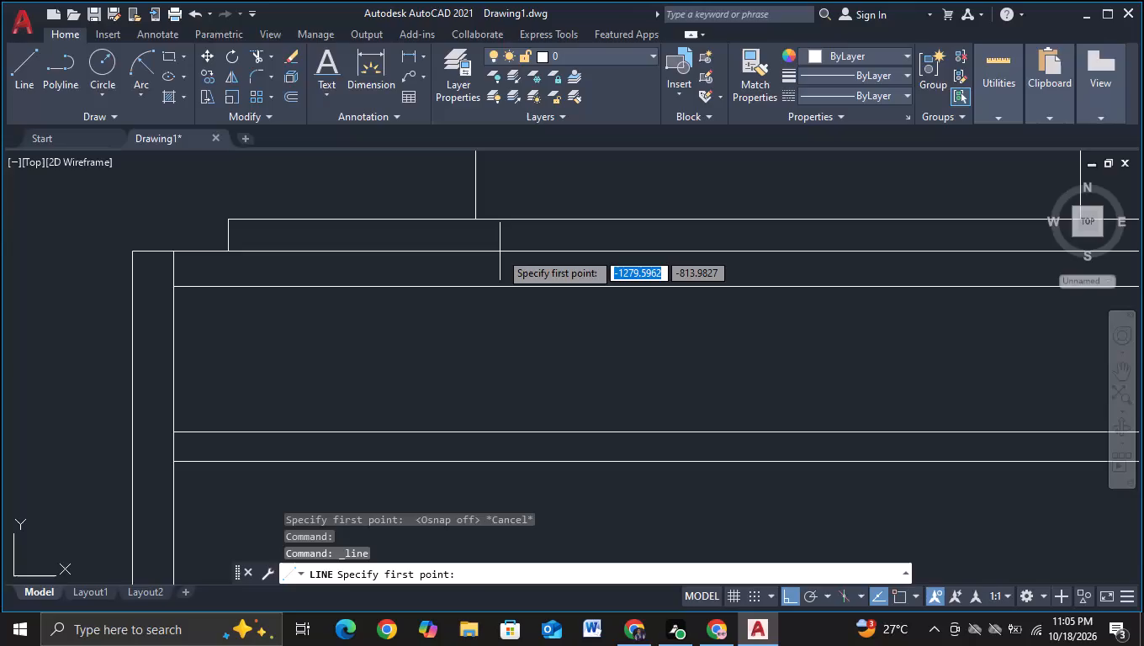
Draw a vertical line about 328 long from the underside of the roof slab down past both ground lines, left of the elevation's centre.
{"action": "left_click", "coordinate": [500, 252]}
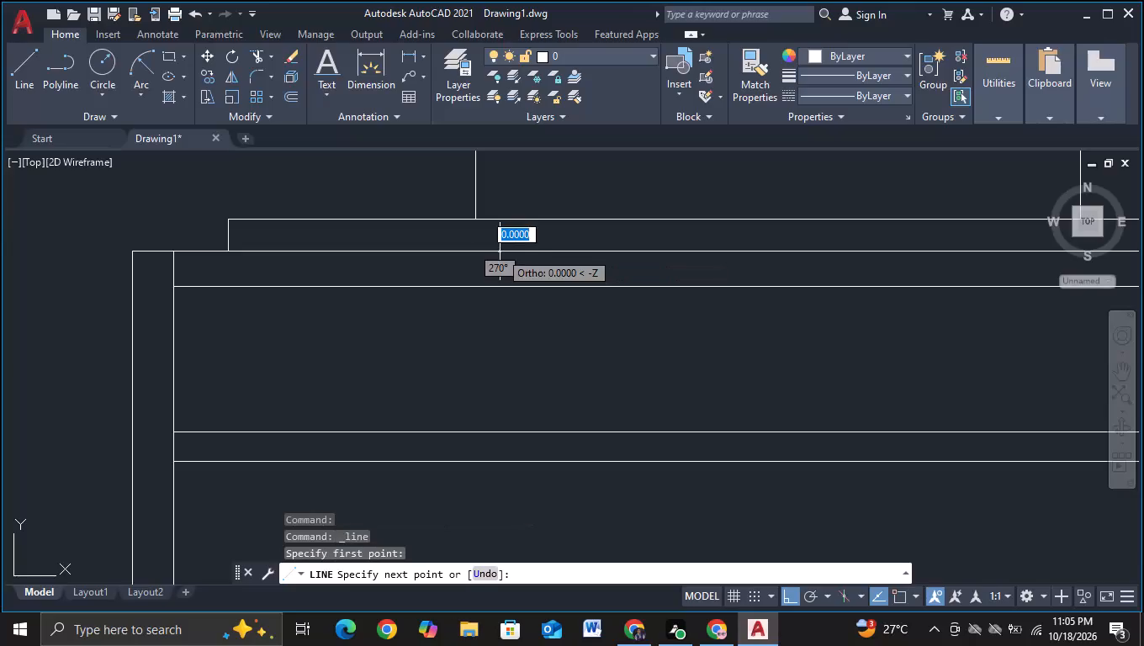
{"action": "scroll", "coordinate": [482, 414], "scroll_direction": "down", "scroll_amount": 3}
{"action": "middle_click_drag", "start_coordinate": [482, 414], "coordinate": [483, 319]}
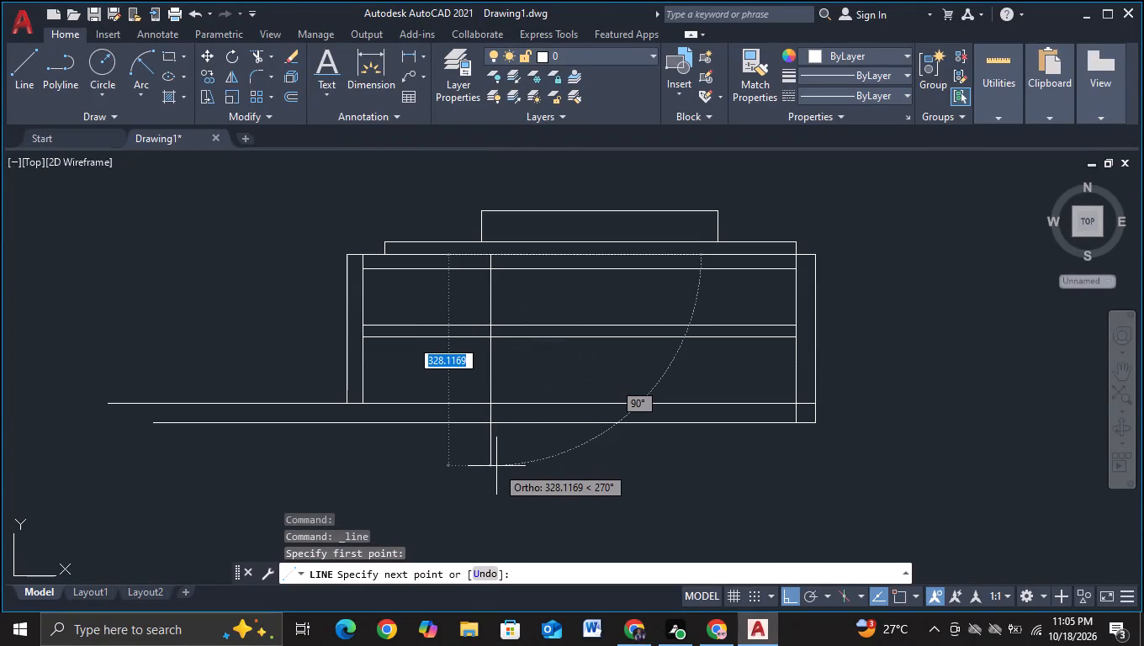
{"action": "left_click", "coordinate": [496, 466]}
{"action": "key", "text": "Escape"}
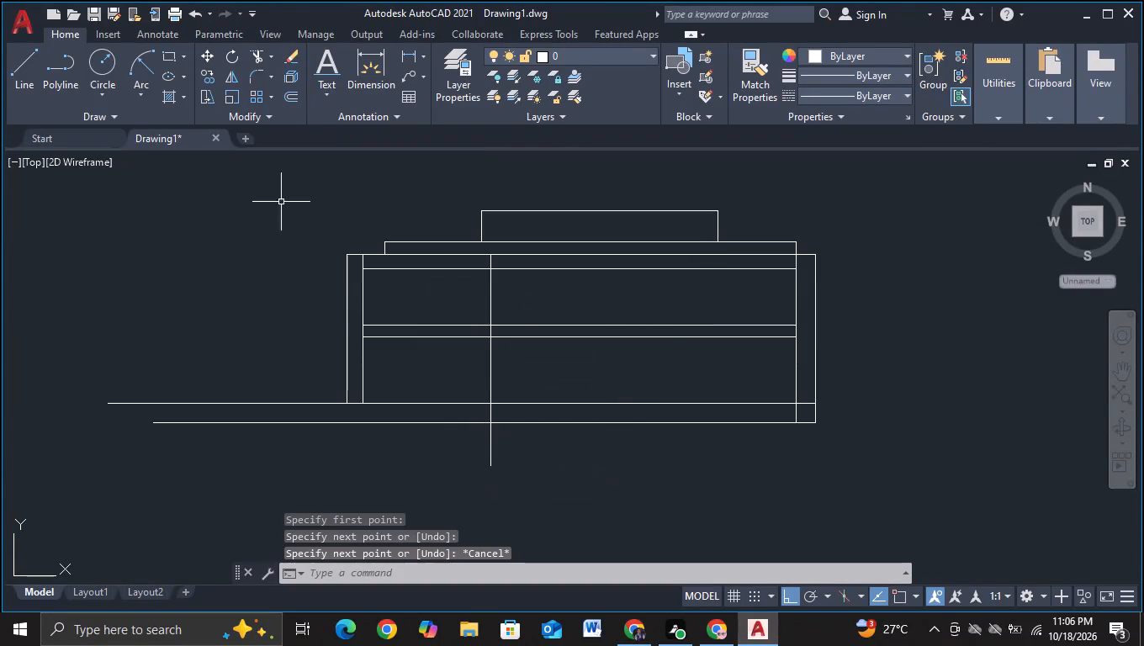
Draw a second vertical line from the same roof slab edge down past the ground lines, right of the elevation's centre.
{"action": "left_click", "coordinate": [9, 74]}
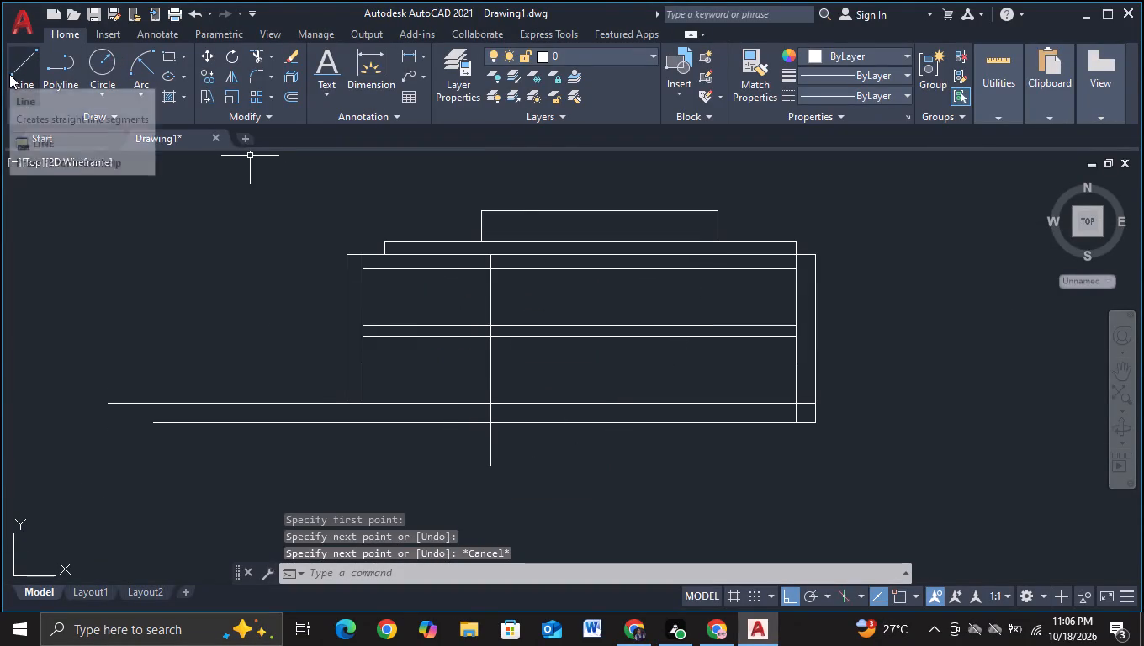
{"action": "left_click", "coordinate": [668, 254]}
{"action": "middle_click_drag", "start_coordinate": [649, 481], "coordinate": [649, 442]}
{"action": "left_click", "coordinate": [649, 442]}
{"action": "key", "text": "Escape"}
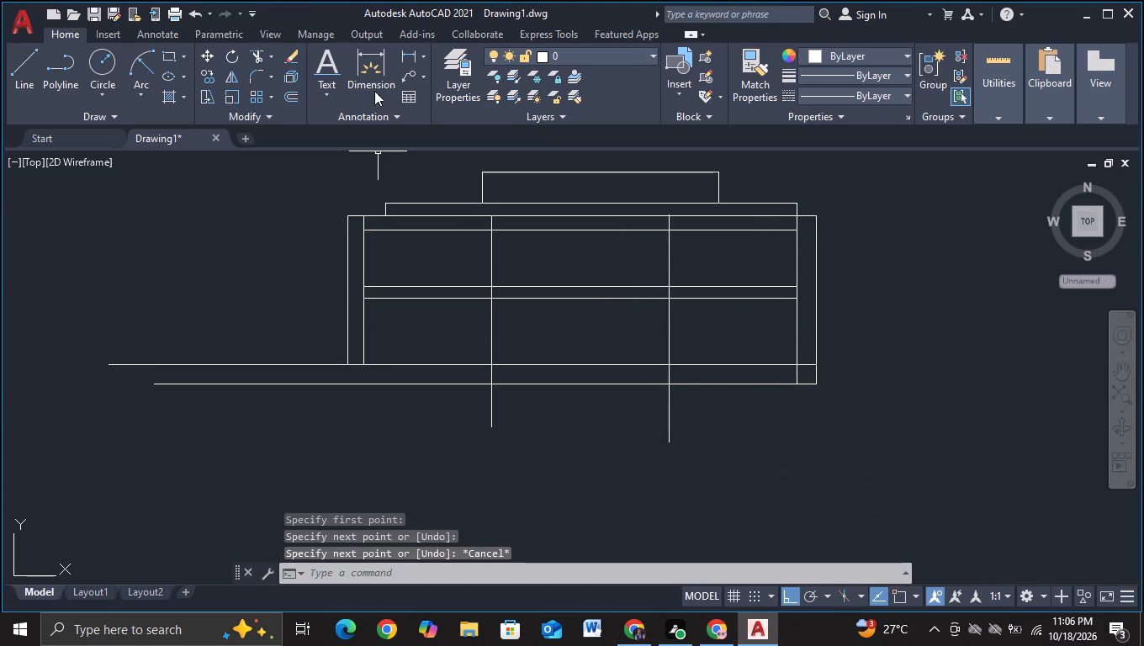
Trim away the beam, floor and ground lines between the two new vertical lines, keeping the roof slab edge.
{"action": "left_click", "coordinate": [258, 55]}
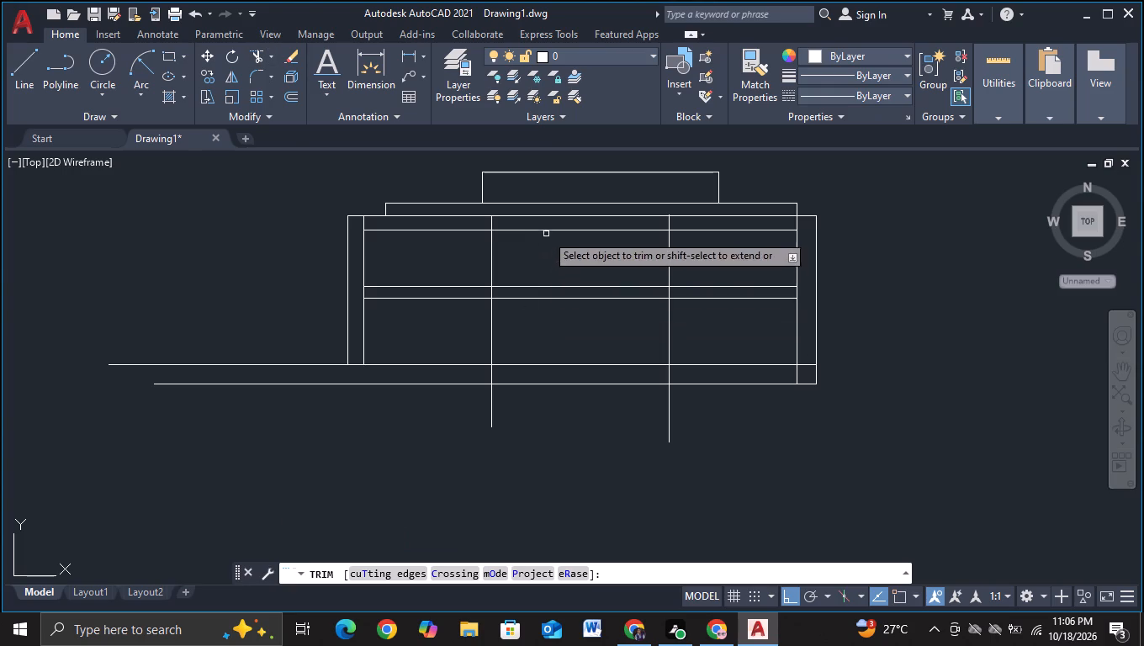
{"action": "left_click_drag", "start_coordinate": [556, 227], "coordinate": [558, 250]}
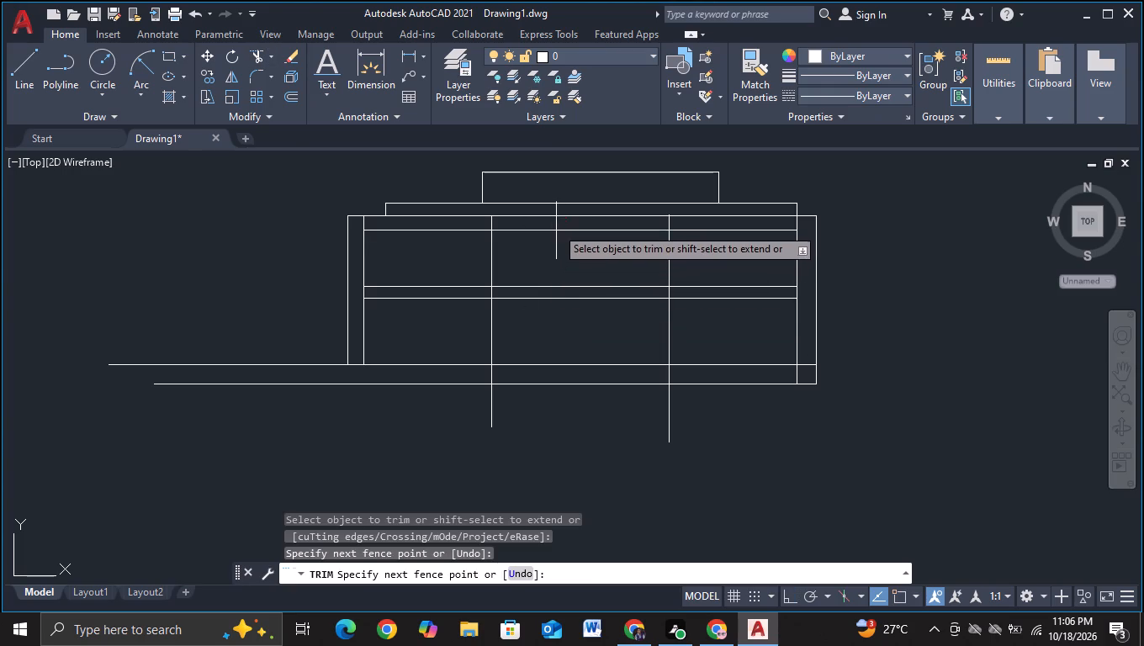
{"action": "left_click_drag", "start_coordinate": [558, 250], "coordinate": [575, 468]}
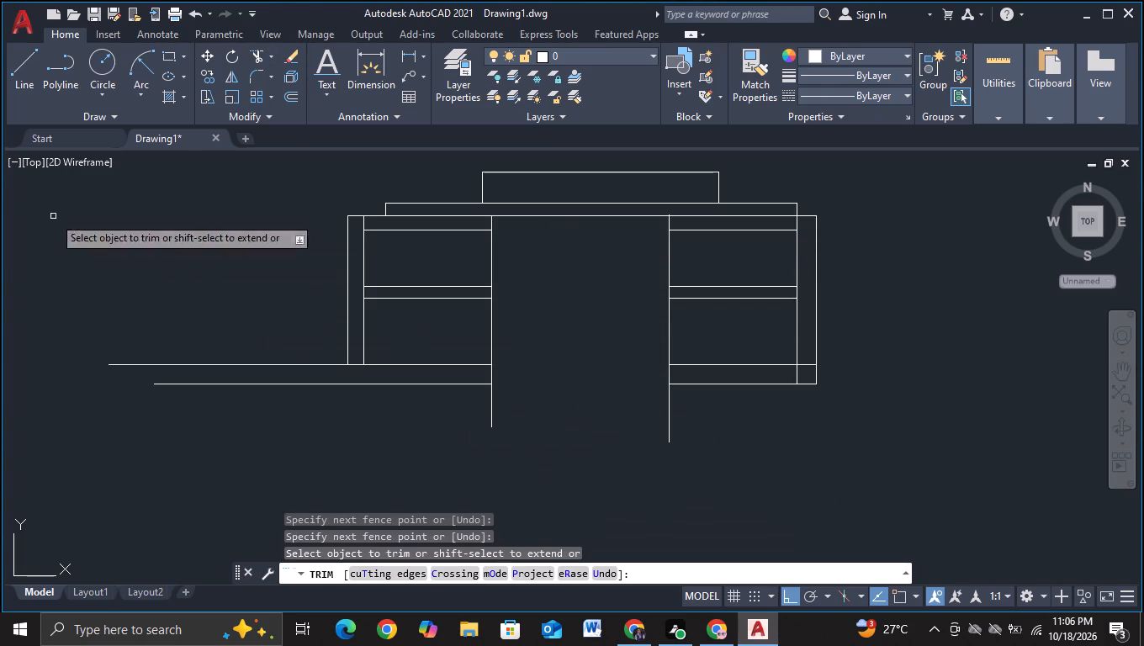
With object snap on, draw an inner frame line about 238 long at beam level between the verticals, continuing down past the ground lines on the right.
{"action": "left_click", "coordinate": [37, 93]}
{"action": "key", "text": "F3"}
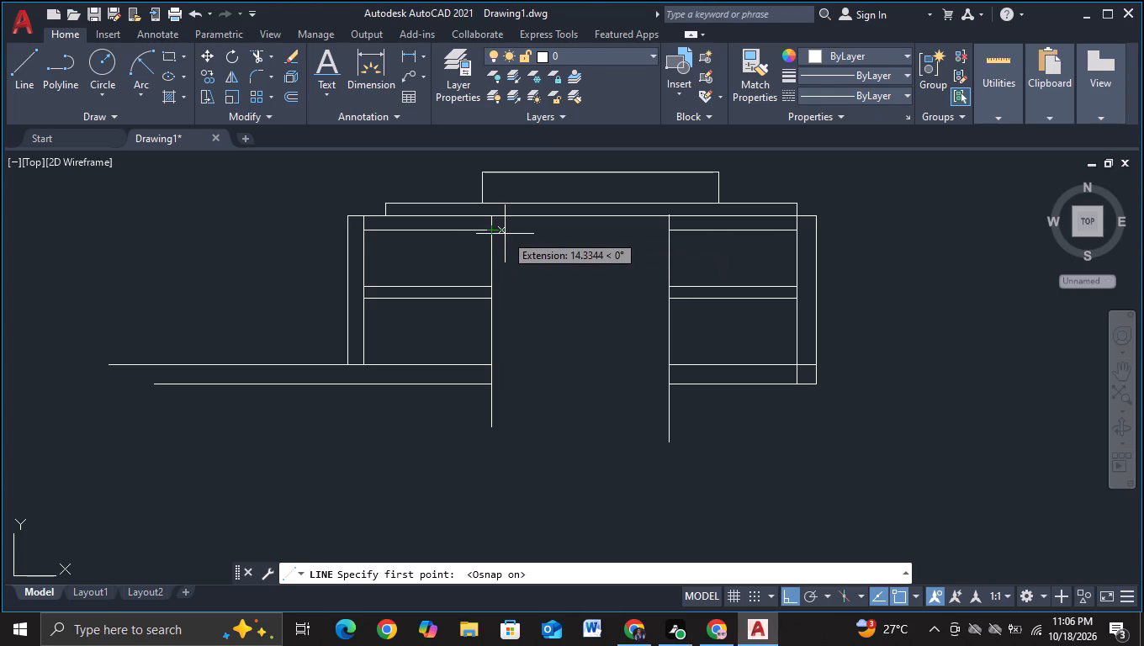
{"action": "left_click", "coordinate": [506, 234]}
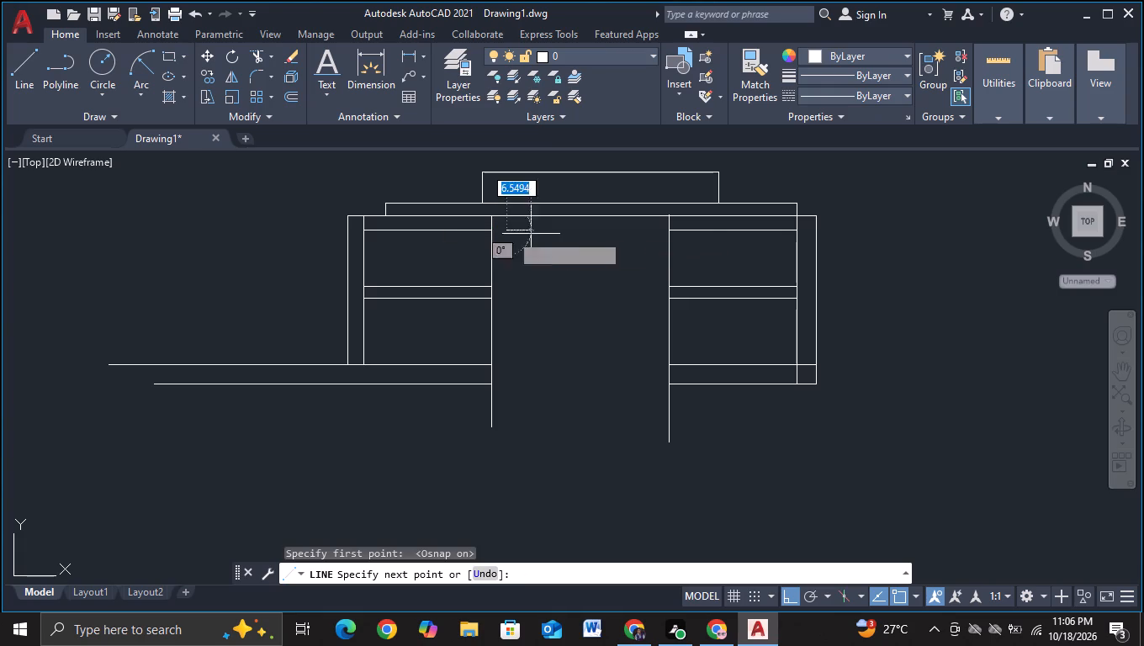
{"action": "scroll", "coordinate": [645, 235], "scroll_direction": "up", "scroll_amount": 2}
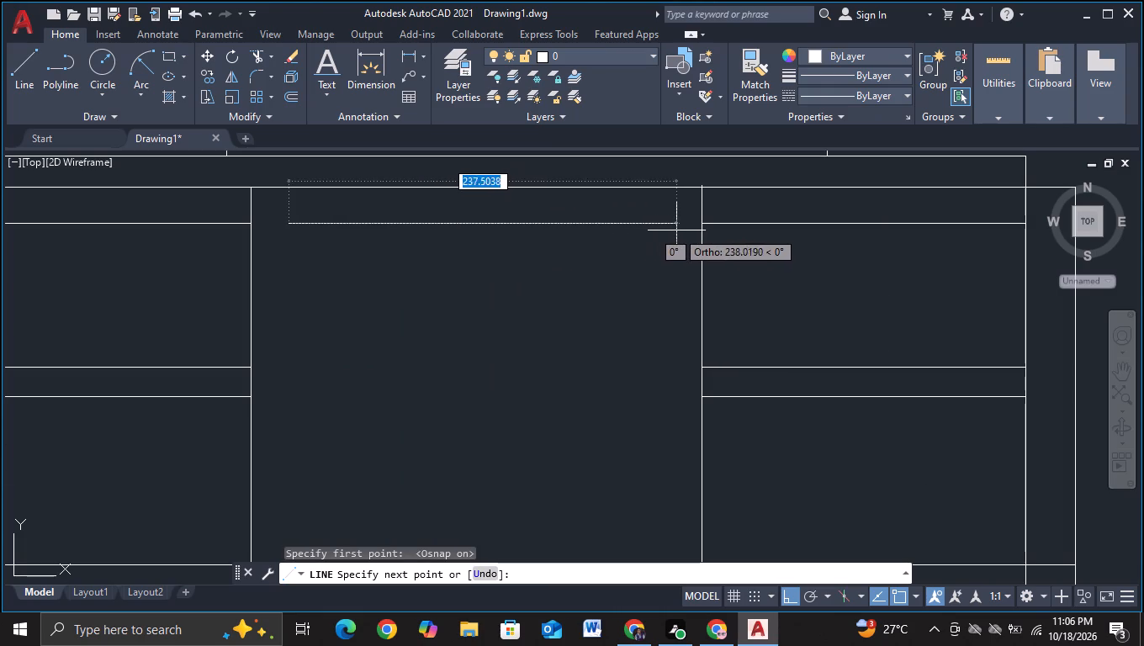
{"action": "left_click", "coordinate": [675, 230]}
{"action": "scroll", "coordinate": [689, 346], "scroll_direction": "down", "scroll_amount": 2}
{"action": "middle_click_drag", "start_coordinate": [679, 392], "coordinate": [680, 276]}
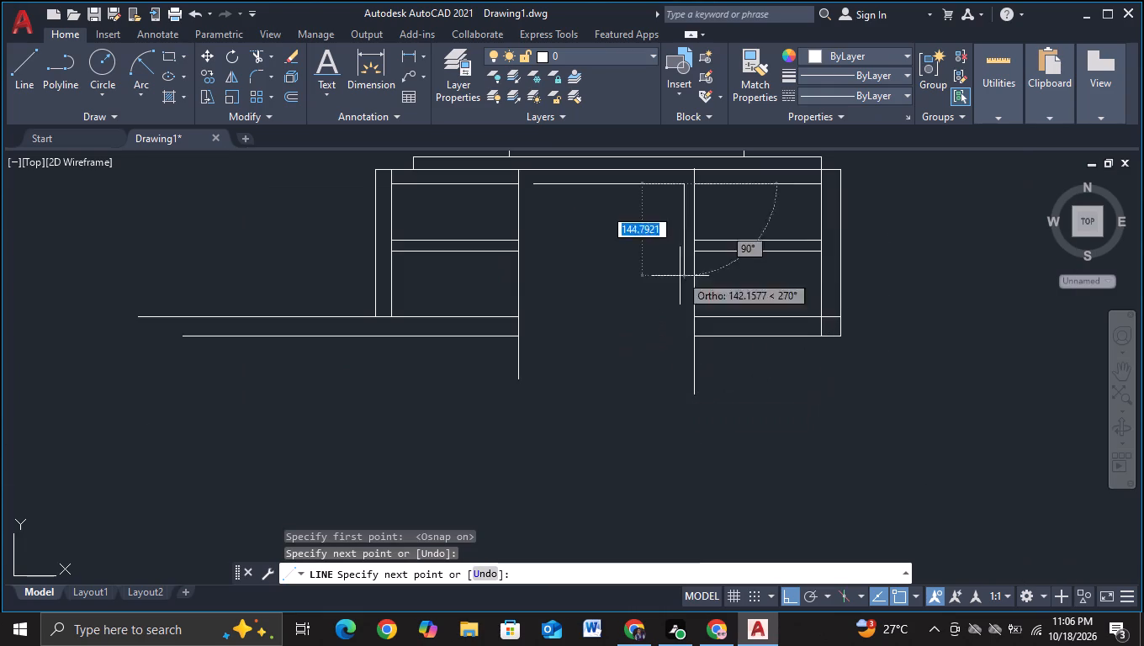
{"action": "left_click", "coordinate": [685, 373]}
{"action": "key", "text": "Escape"}
From the inner frame's top-left endpoint, draw a line about 5.45 to the left and continue it down past the ground lines.
{"action": "left_click", "coordinate": [33, 73]}
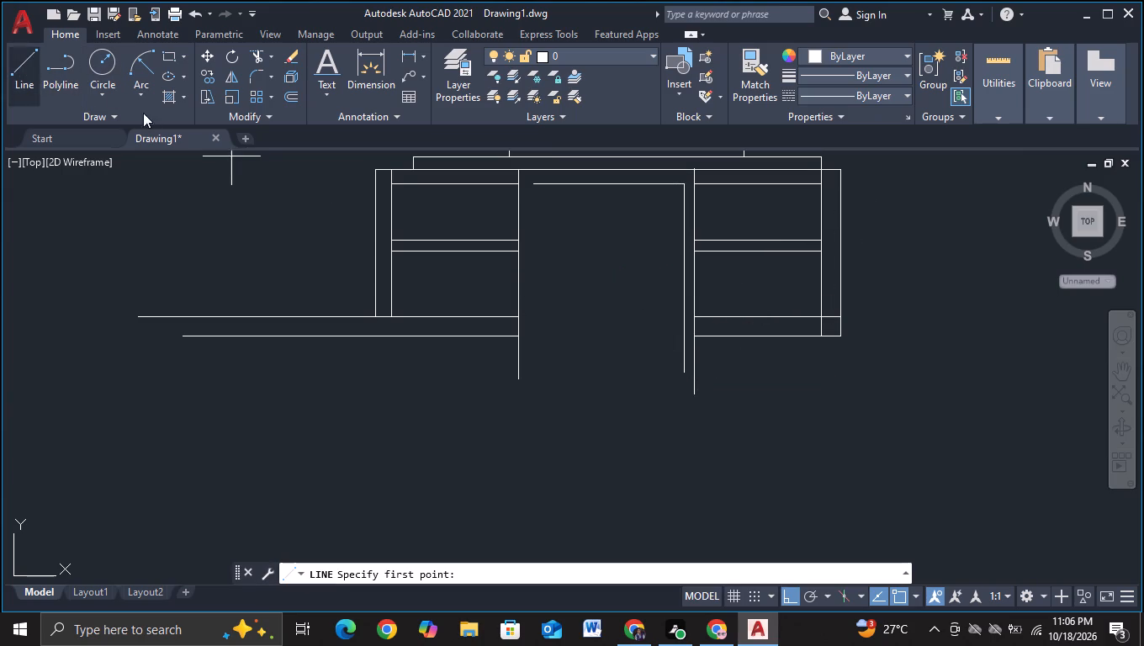
{"action": "left_click", "coordinate": [534, 188]}
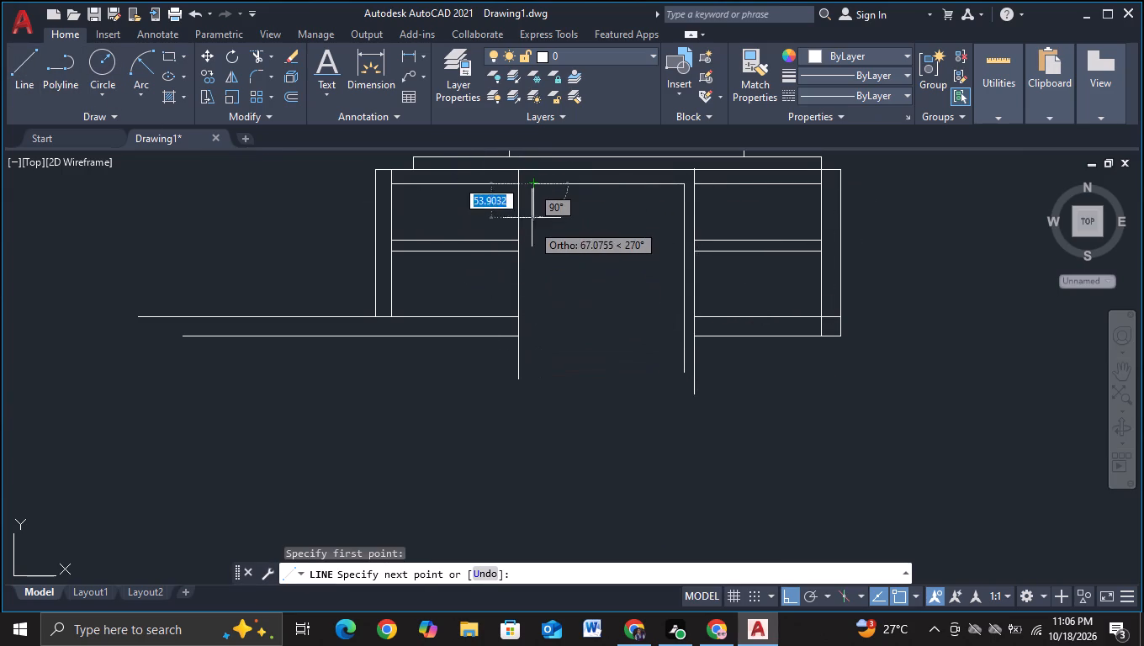
{"action": "scroll", "coordinate": [530, 204], "scroll_direction": "up", "scroll_amount": 1}
{"action": "middle_click_drag", "start_coordinate": [529, 239], "coordinate": [517, 384]}
{"action": "scroll", "coordinate": [513, 380], "scroll_direction": "up", "scroll_amount": 2}
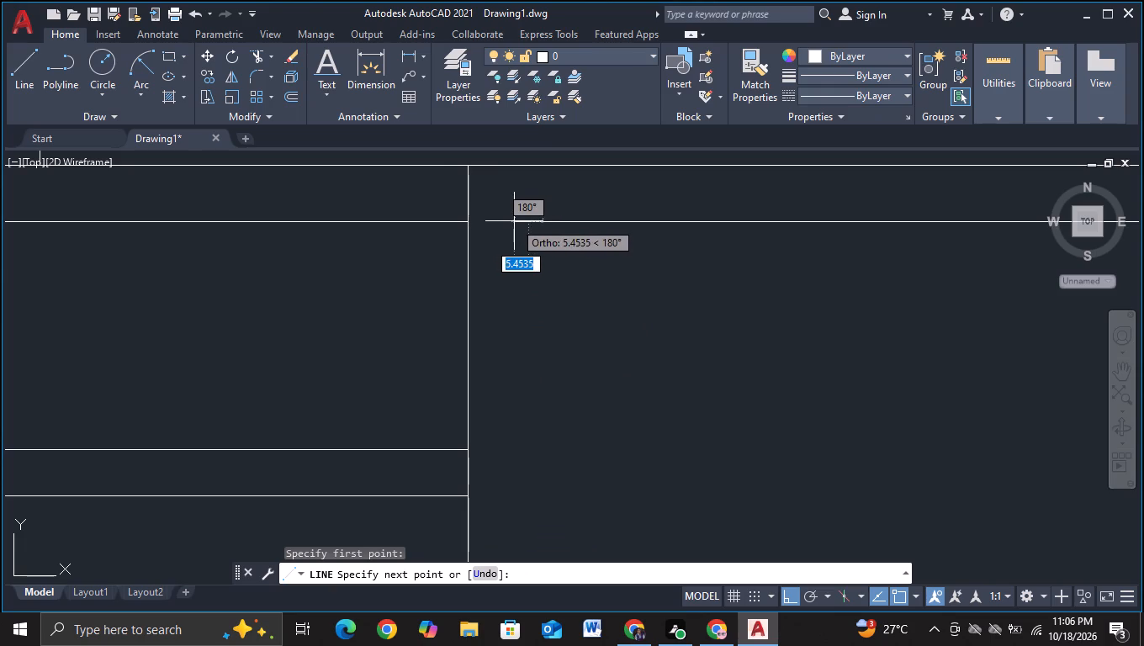
{"action": "left_click", "coordinate": [514, 221]}
{"action": "scroll", "coordinate": [507, 461], "scroll_direction": "down", "scroll_amount": 3}
{"action": "middle_click_drag", "start_coordinate": [509, 476], "coordinate": [469, 303]}
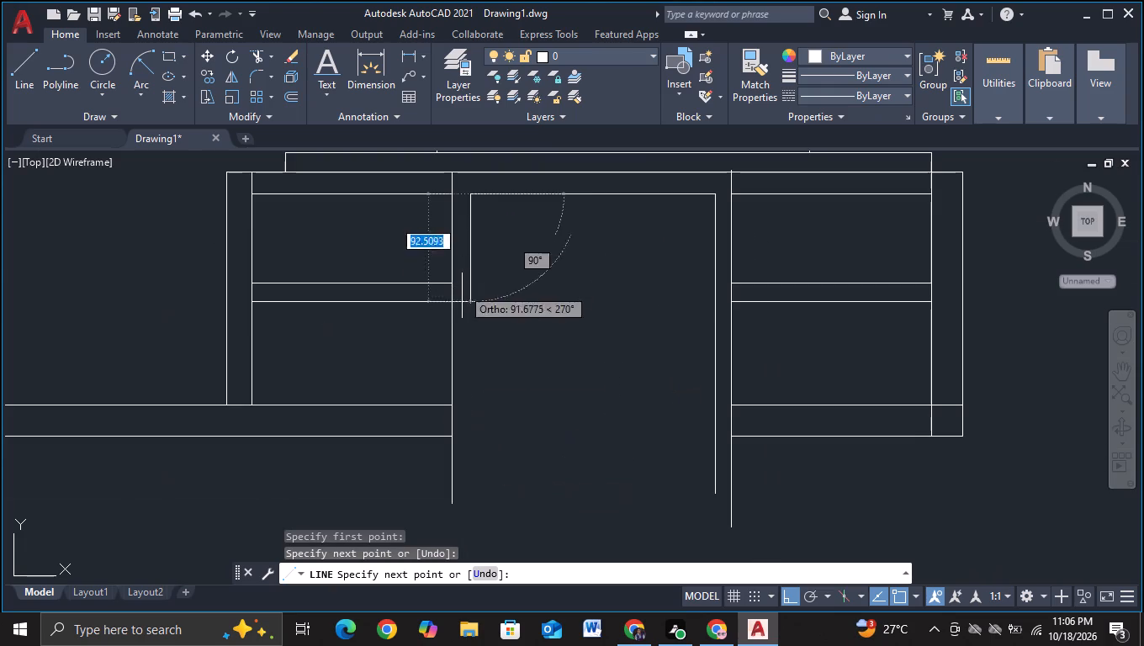
{"action": "left_click", "coordinate": [476, 521]}
{"action": "key", "text": "Escape"}
Trim the upper ground line's short segment inside the building's right-end column.
{"action": "scroll", "coordinate": [495, 500], "scroll_direction": "down", "scroll_amount": 2}
{"action": "middle_click_drag", "start_coordinate": [552, 425], "coordinate": [563, 416]}
{"action": "middle_click_drag", "start_coordinate": [528, 471], "coordinate": [538, 424]}
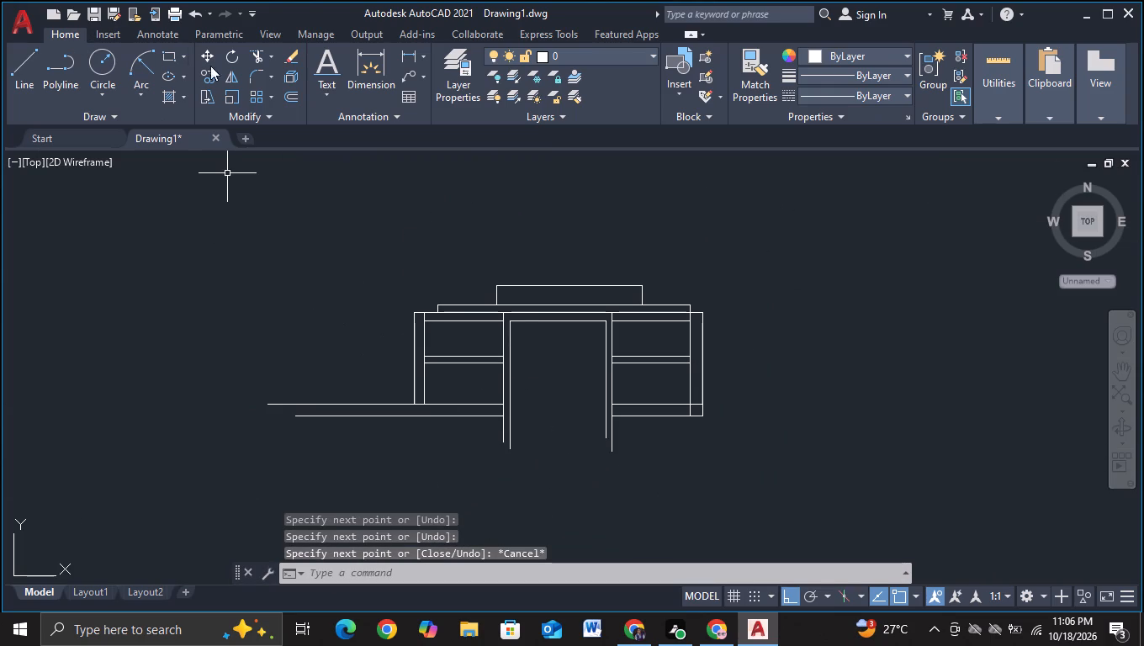
{"action": "left_click", "coordinate": [263, 61]}
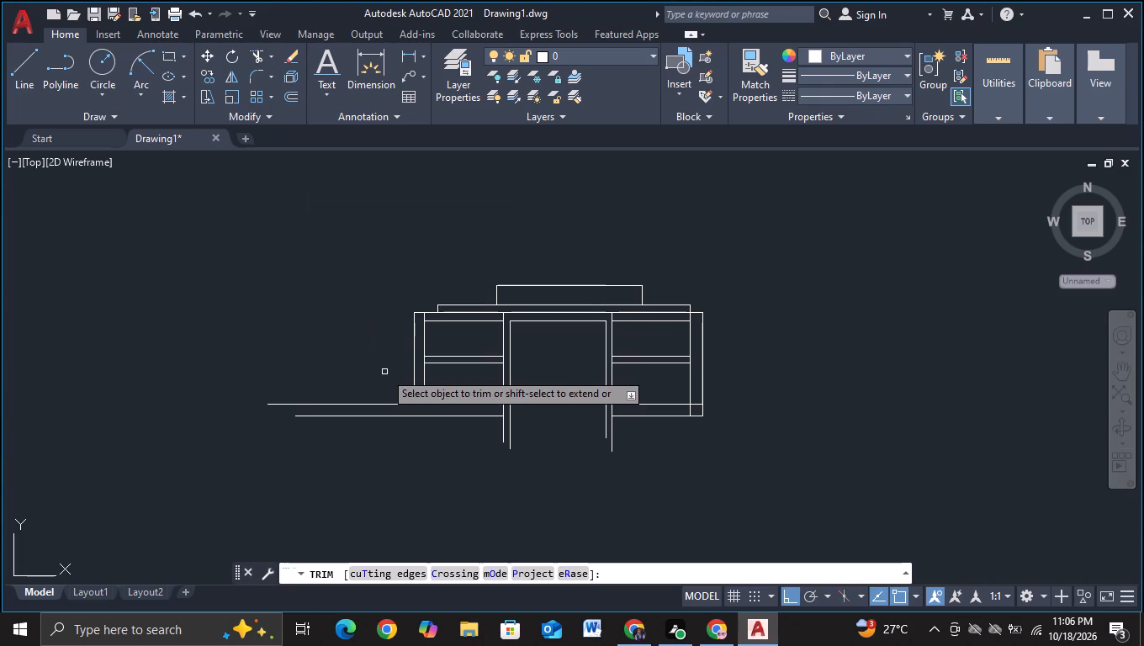
{"action": "scroll", "coordinate": [544, 411], "scroll_direction": "up", "scroll_amount": 2}
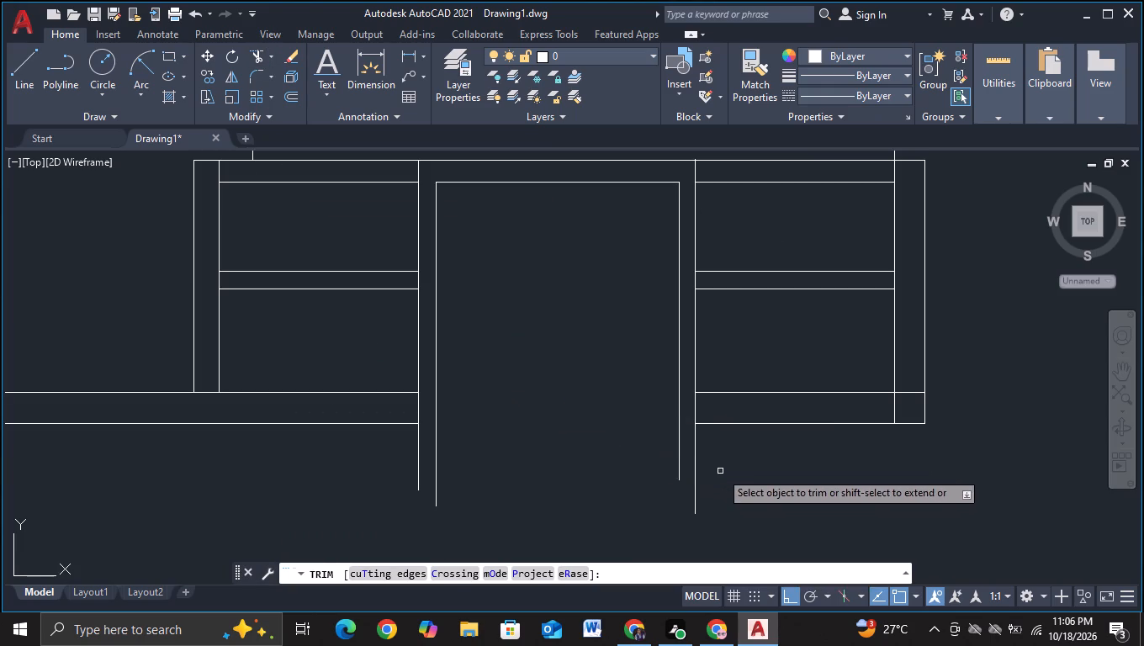
{"action": "middle_click_drag", "start_coordinate": [748, 469], "coordinate": [650, 461]}
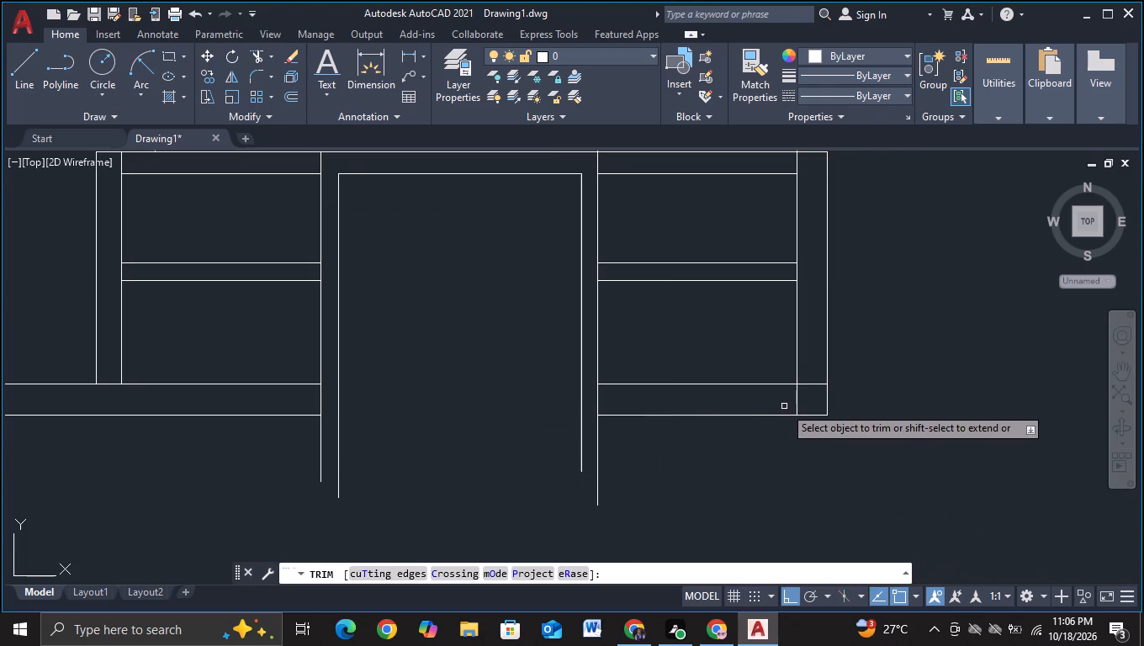
{"action": "left_click", "coordinate": [811, 384]}
{"action": "scroll", "coordinate": [842, 394], "scroll_direction": "down", "scroll_amount": 2}
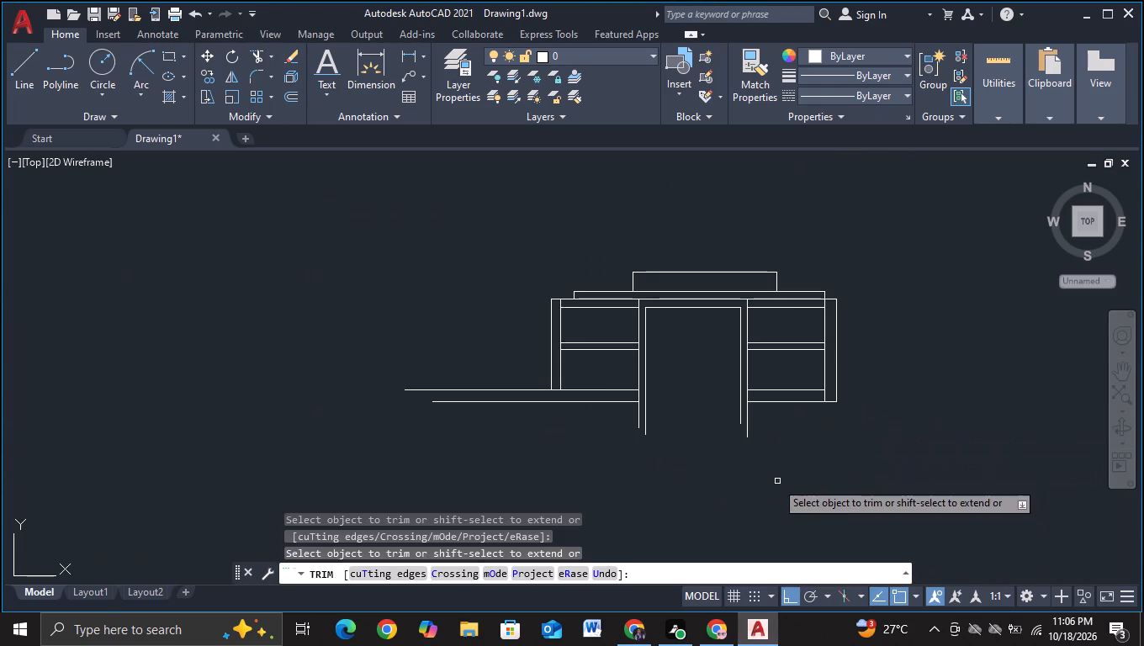
{"action": "middle_click_drag", "start_coordinate": [776, 479], "coordinate": [783, 439]}
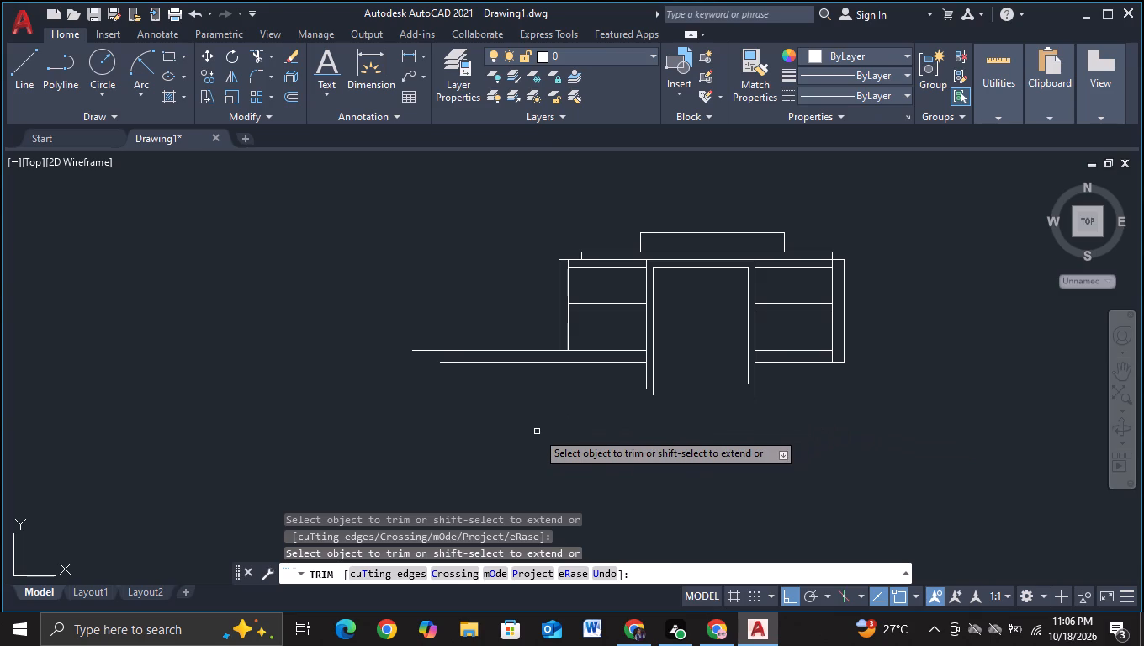
{"action": "key", "text": "Escape"}
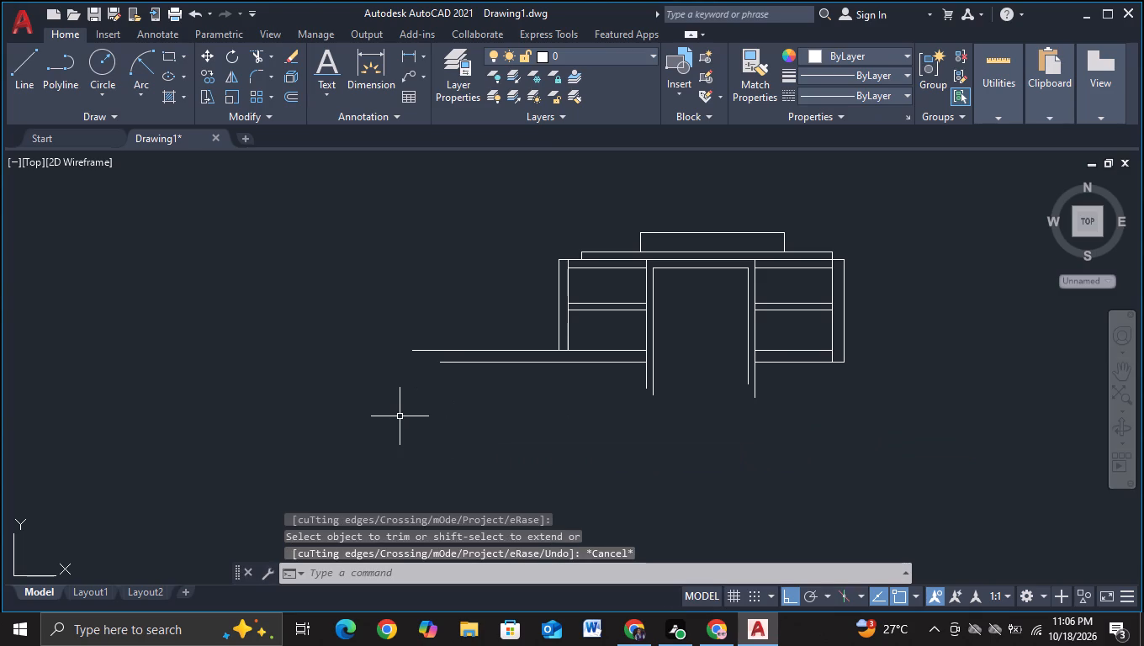
With object snap off, draw a vertical line about 376 long through the inner frame, from the roof slab down past the ground lines.
{"action": "left_click", "coordinate": [24, 99]}
{"action": "scroll", "coordinate": [704, 350], "scroll_direction": "up", "scroll_amount": 1}
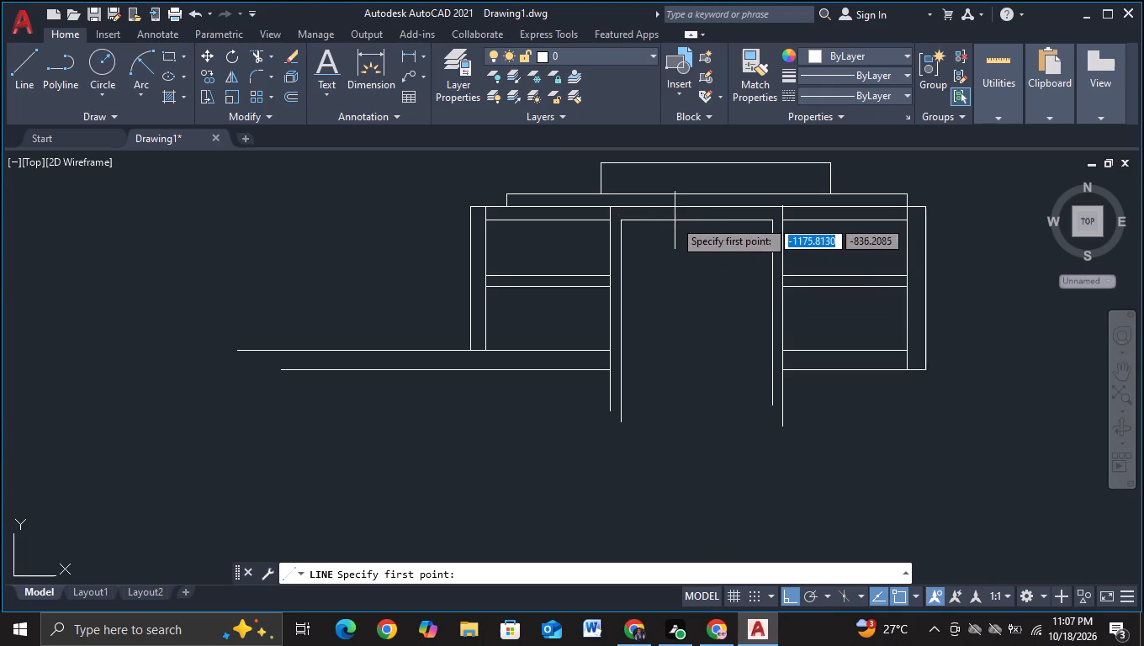
{"action": "key", "text": "F3"}
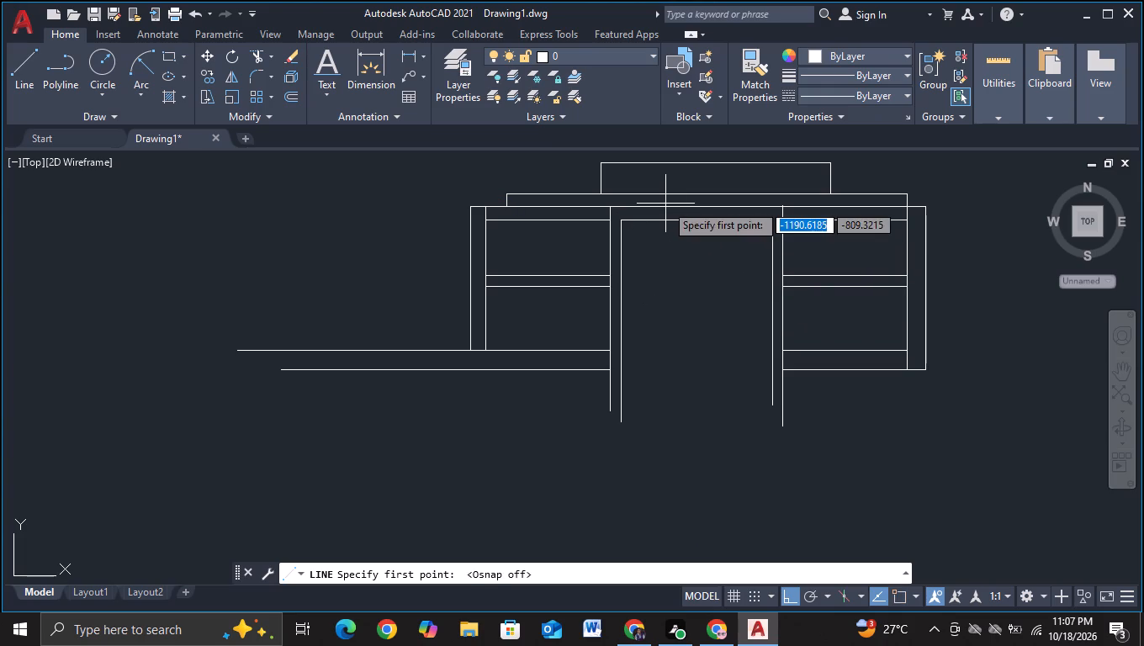
{"action": "left_click", "coordinate": [665, 204]}
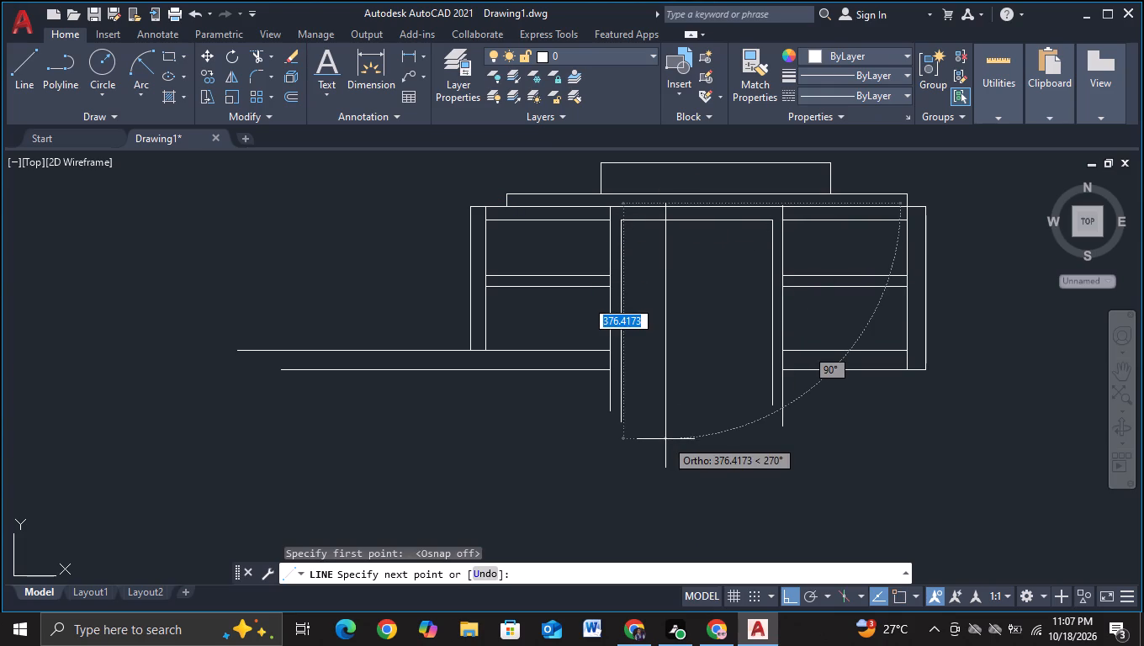
{"action": "left_click", "coordinate": [665, 439]}
{"action": "key", "text": "Escape"}
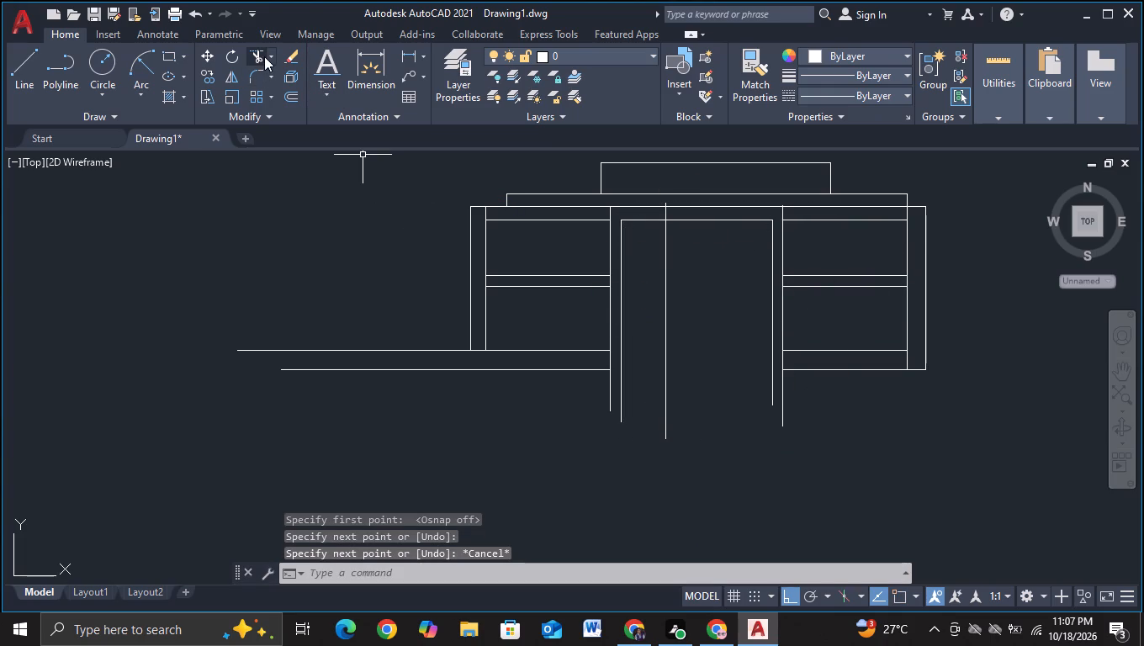
Trim the part of the new vertical line that extends above the inner frame's top edge.
{"action": "left_click", "coordinate": [261, 56]}
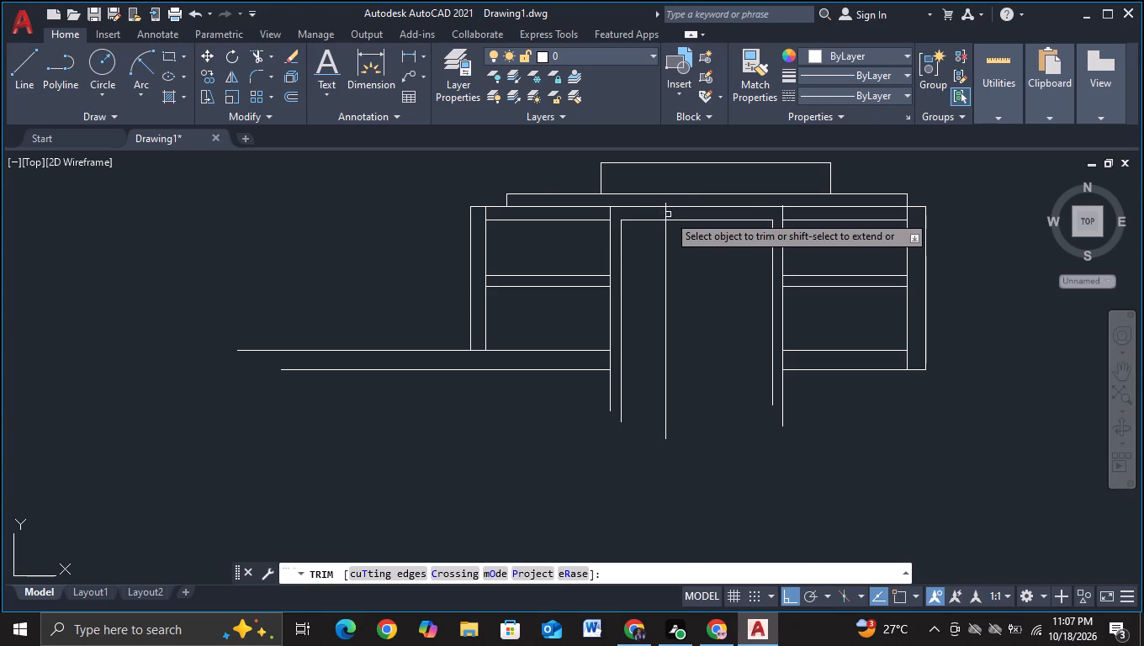
{"action": "left_click", "coordinate": [666, 214]}
{"action": "scroll", "coordinate": [666, 211], "scroll_direction": "up", "scroll_amount": 2}
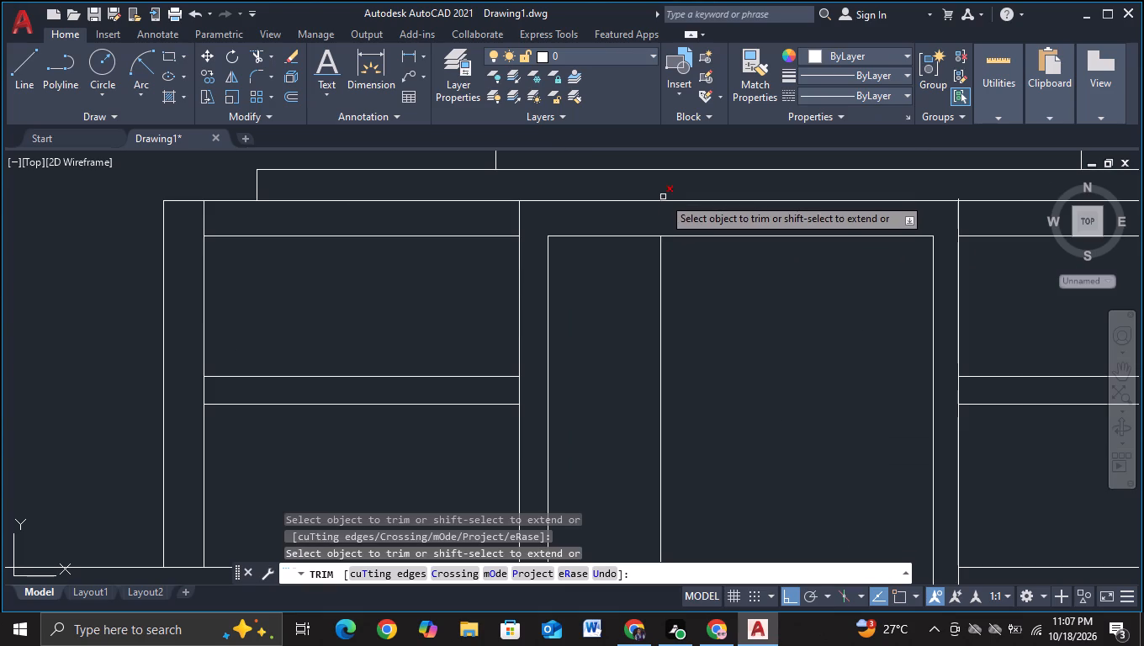
{"action": "left_click", "coordinate": [663, 197]}
{"action": "scroll", "coordinate": [741, 326], "scroll_direction": "down", "scroll_amount": 2}
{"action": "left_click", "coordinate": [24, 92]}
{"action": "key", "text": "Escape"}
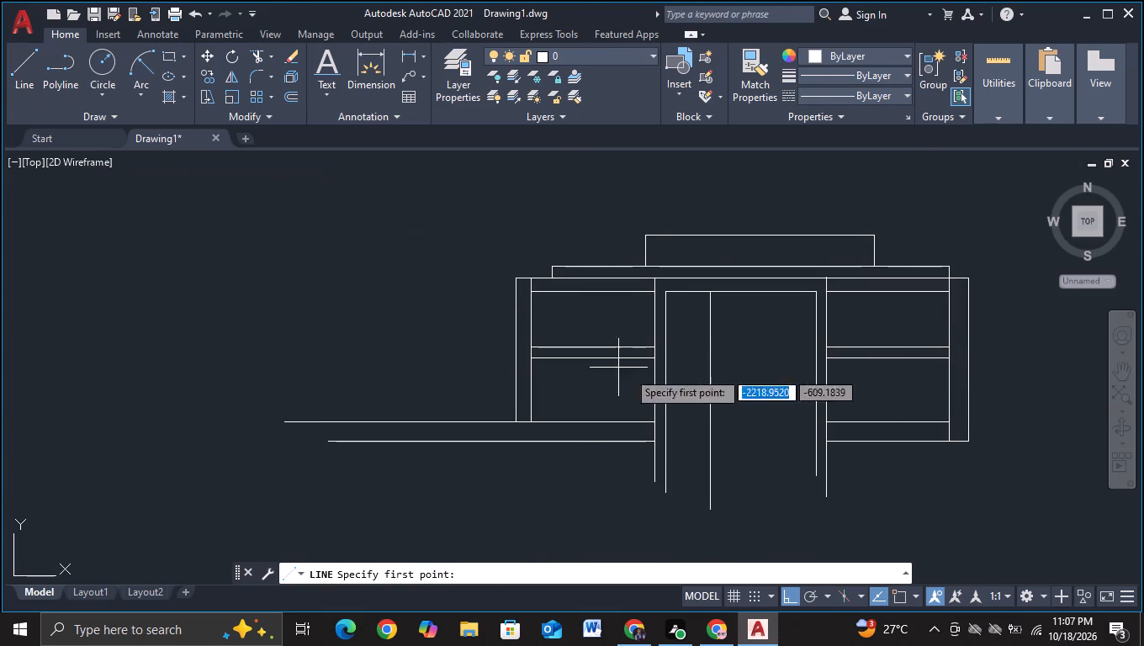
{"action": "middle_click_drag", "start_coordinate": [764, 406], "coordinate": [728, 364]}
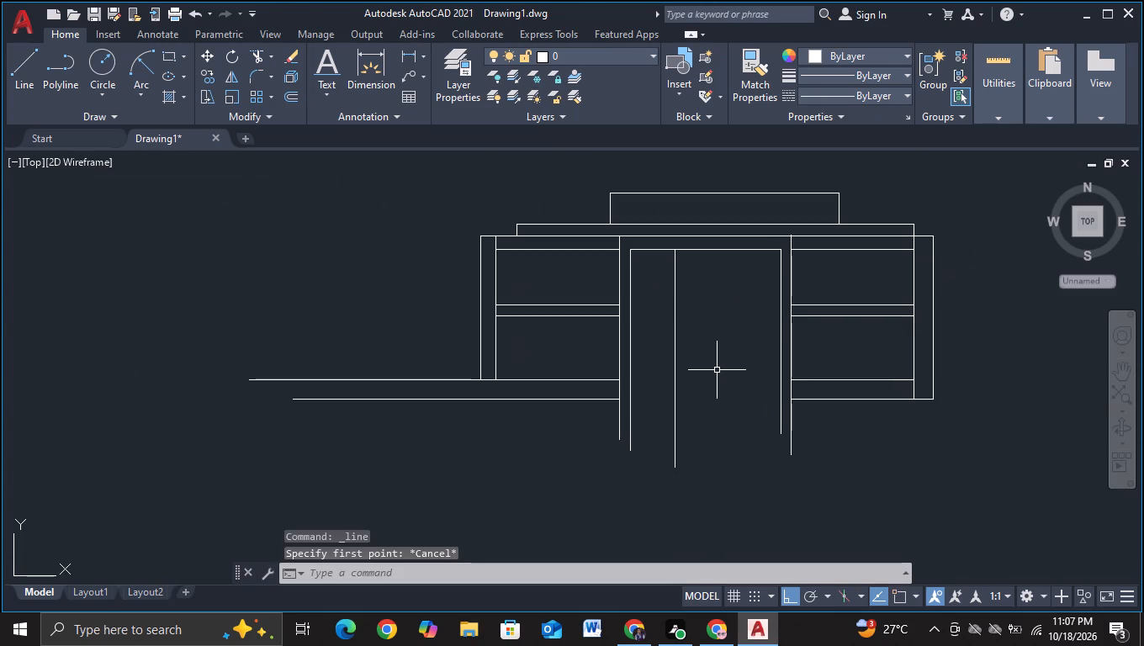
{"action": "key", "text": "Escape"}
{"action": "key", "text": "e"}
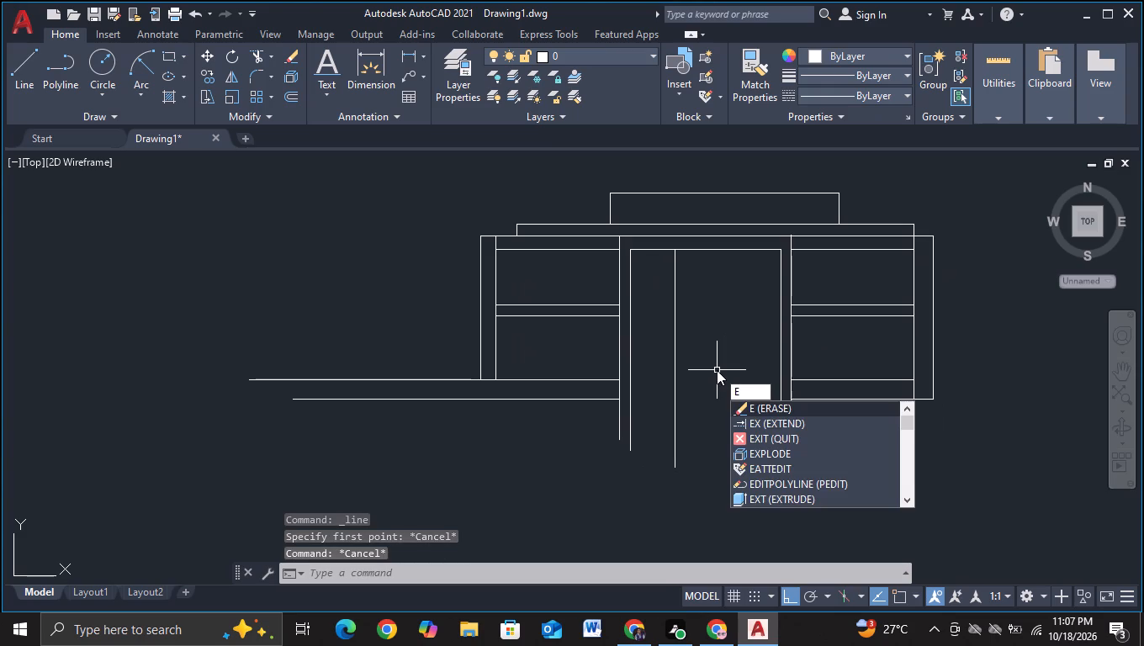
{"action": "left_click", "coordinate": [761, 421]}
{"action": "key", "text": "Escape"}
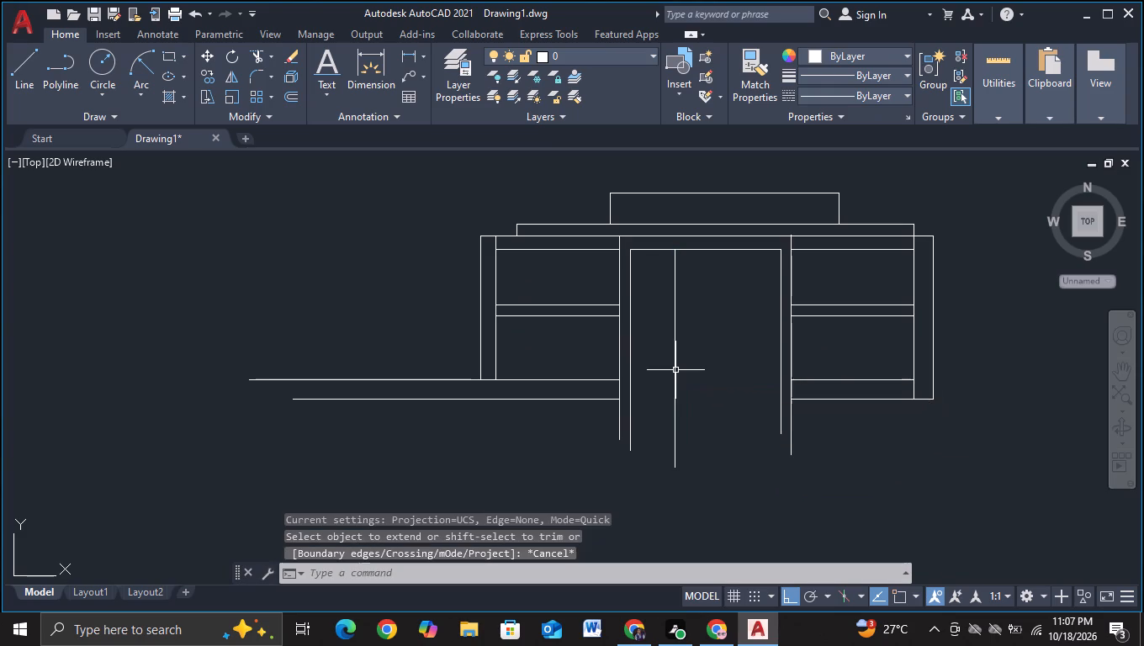
Copy the inner frame's vertical divider twice to the right as a closely spaced pair, the farther copy about 98 away.
{"action": "left_click", "coordinate": [675, 370]}
{"action": "key", "text": "c"}
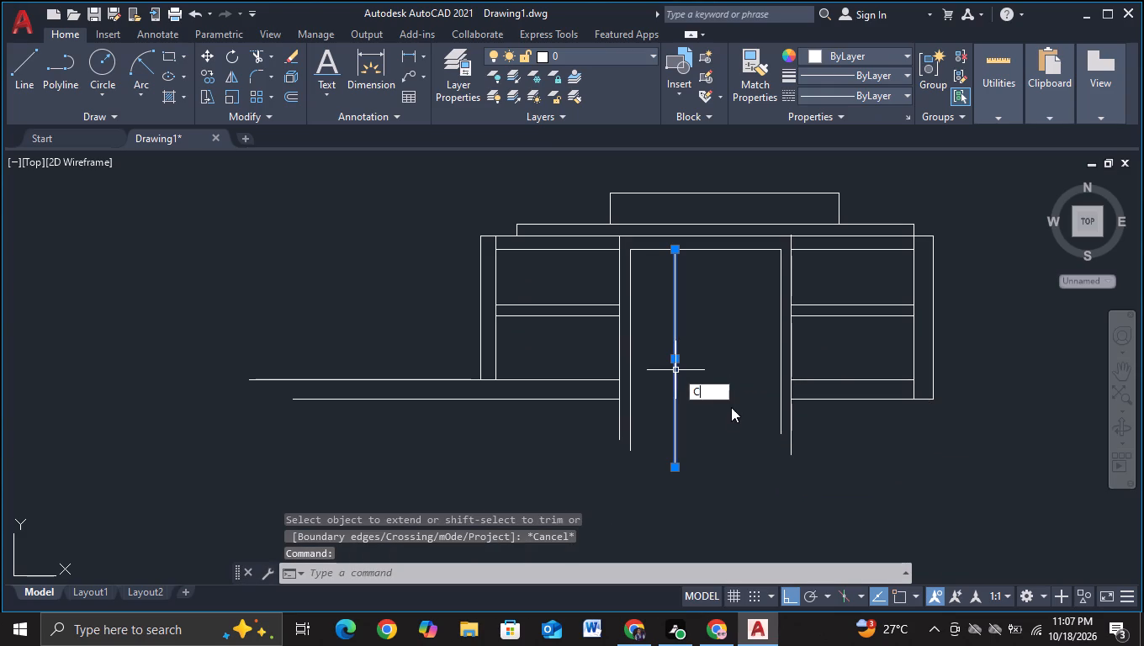
{"action": "left_click", "coordinate": [728, 417]}
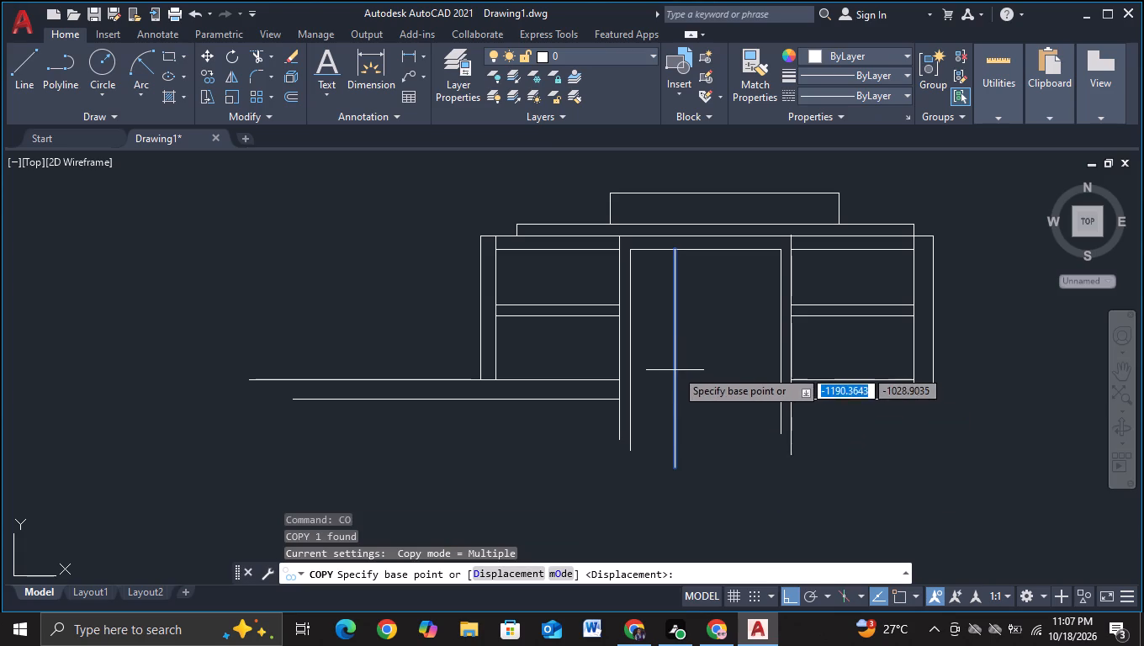
{"action": "left_click", "coordinate": [675, 369]}
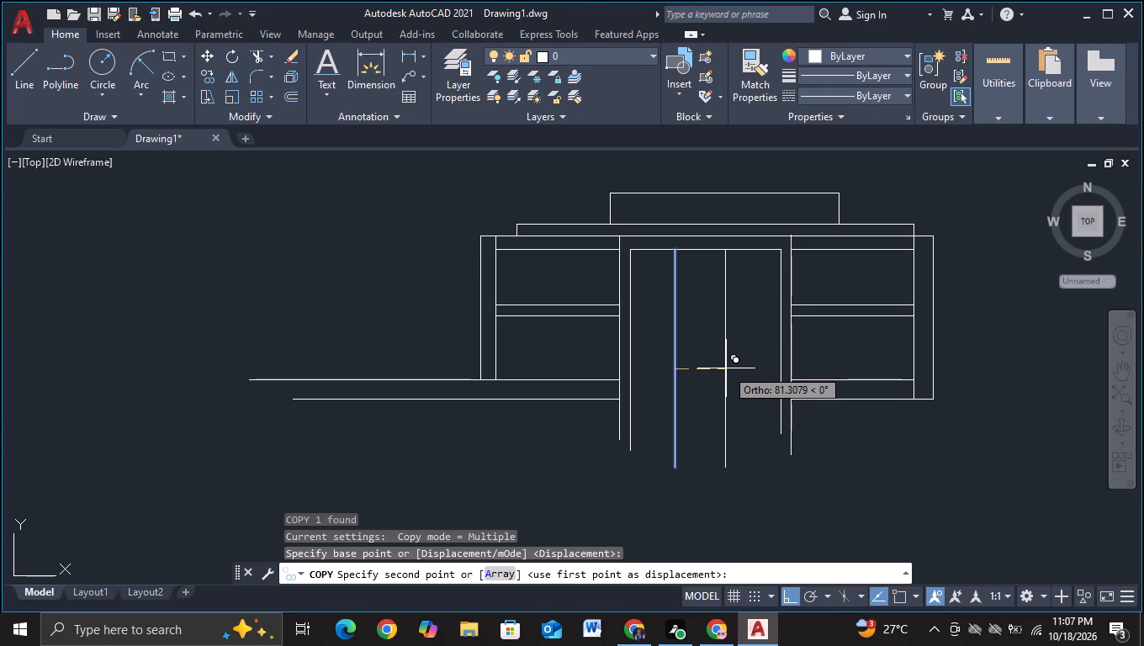
{"action": "left_click", "coordinate": [728, 368]}
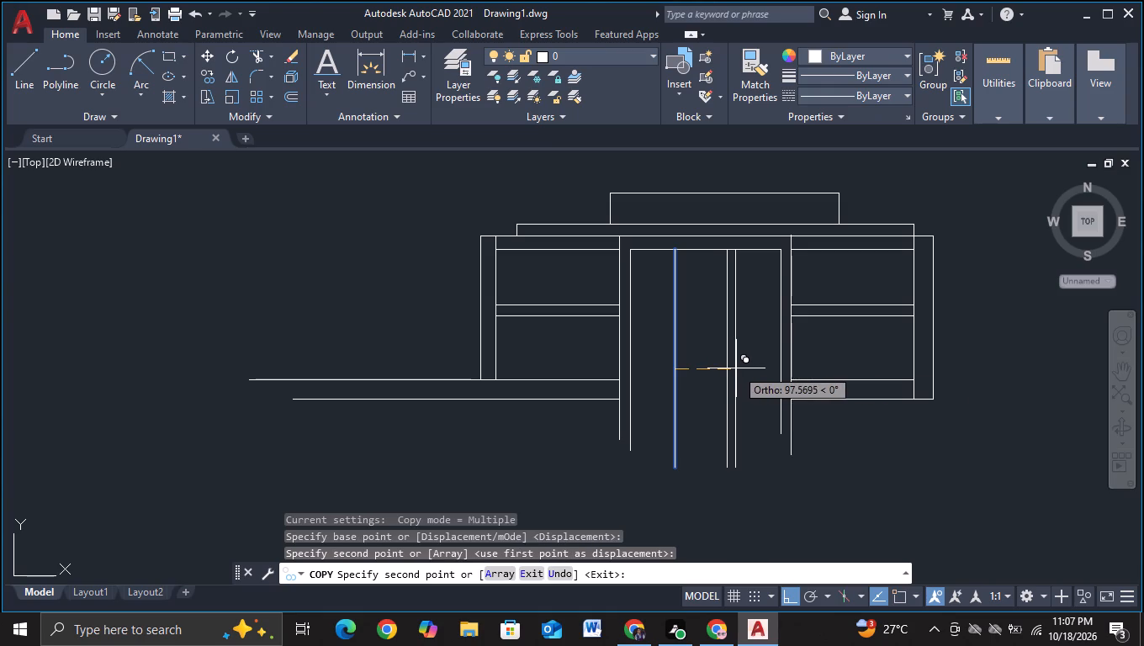
{"action": "left_click", "coordinate": [736, 368]}
{"action": "key", "text": "Escape"}
With object snap on, draw a horizontal line across the entrance bay between its outer verticals, continuing the mid-height band's upper line.
{"action": "scroll", "coordinate": [736, 368], "scroll_direction": "down", "scroll_amount": 2}
{"action": "middle_click_drag", "start_coordinate": [730, 424], "coordinate": [723, 388]}
{"action": "scroll", "coordinate": [722, 388], "scroll_direction": "up", "scroll_amount": 2}
{"action": "middle_click_drag", "start_coordinate": [694, 389], "coordinate": [690, 432]}
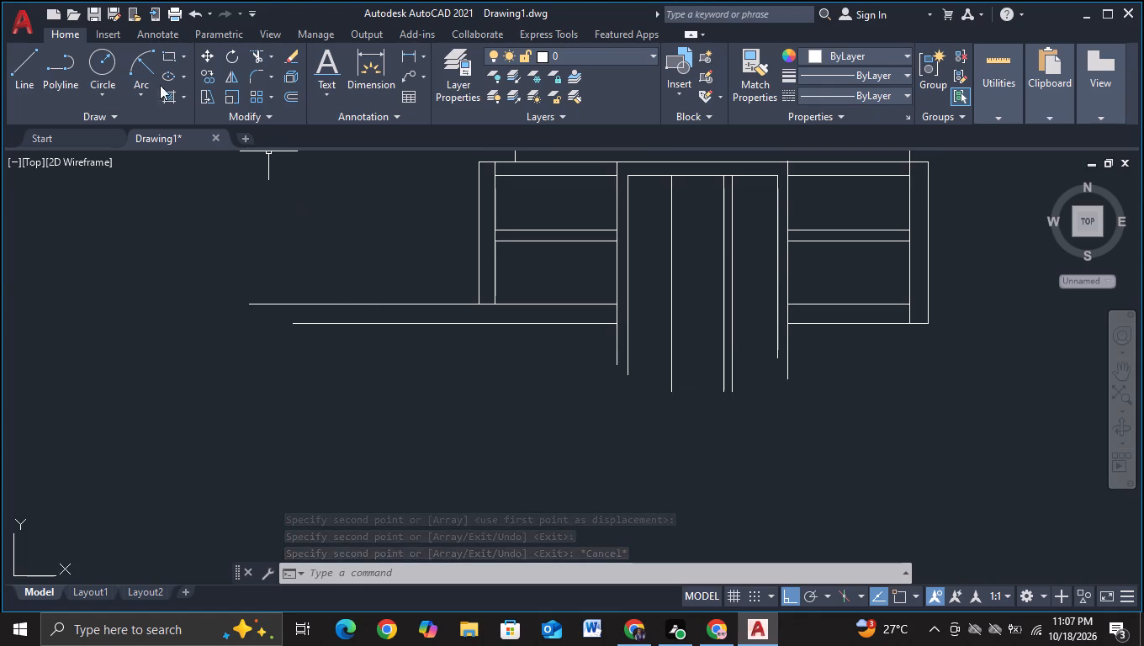
{"action": "left_click", "coordinate": [24, 77]}
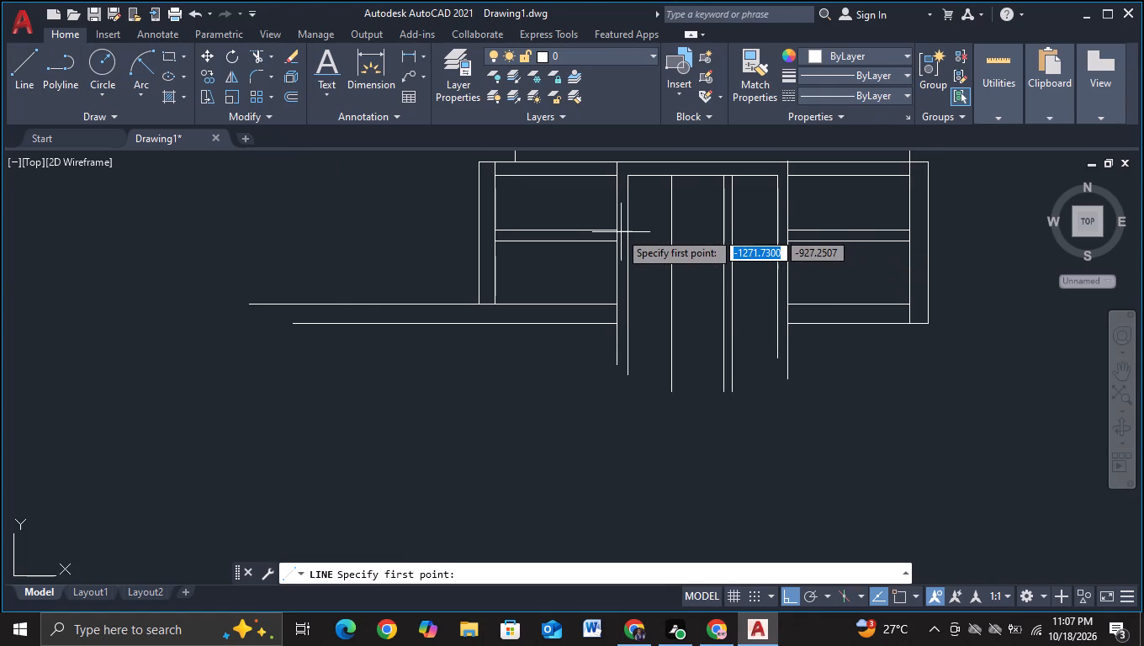
{"action": "key", "text": "F3"}
{"action": "left_click", "coordinate": [617, 231]}
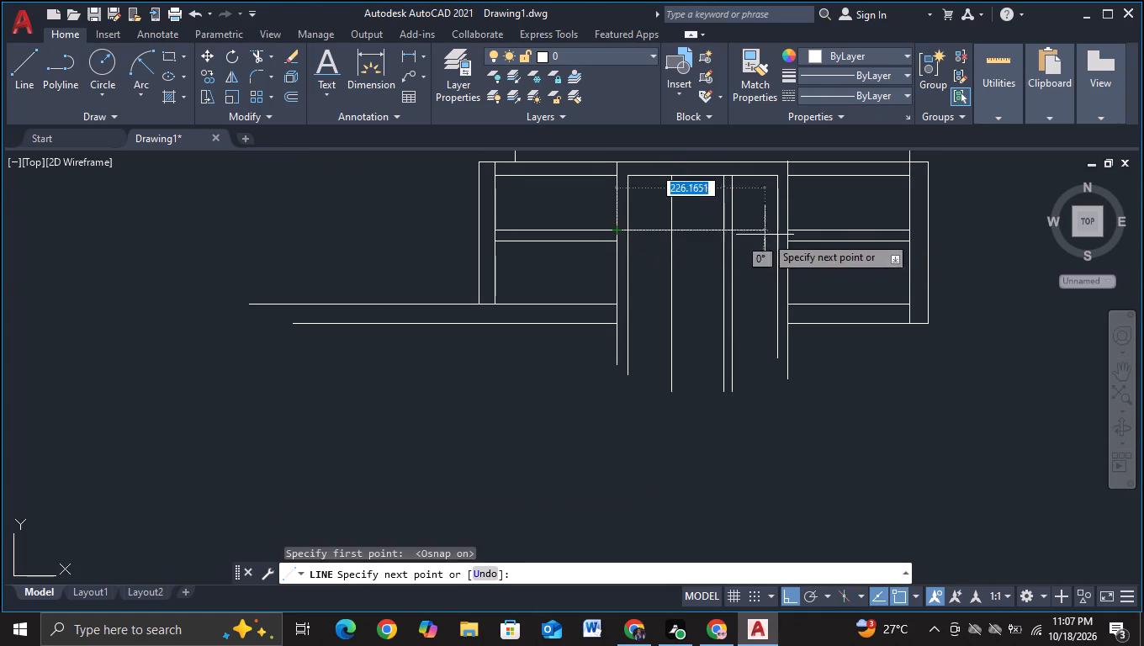
{"action": "left_click", "coordinate": [786, 230]}
{"action": "key", "text": "Escape"}
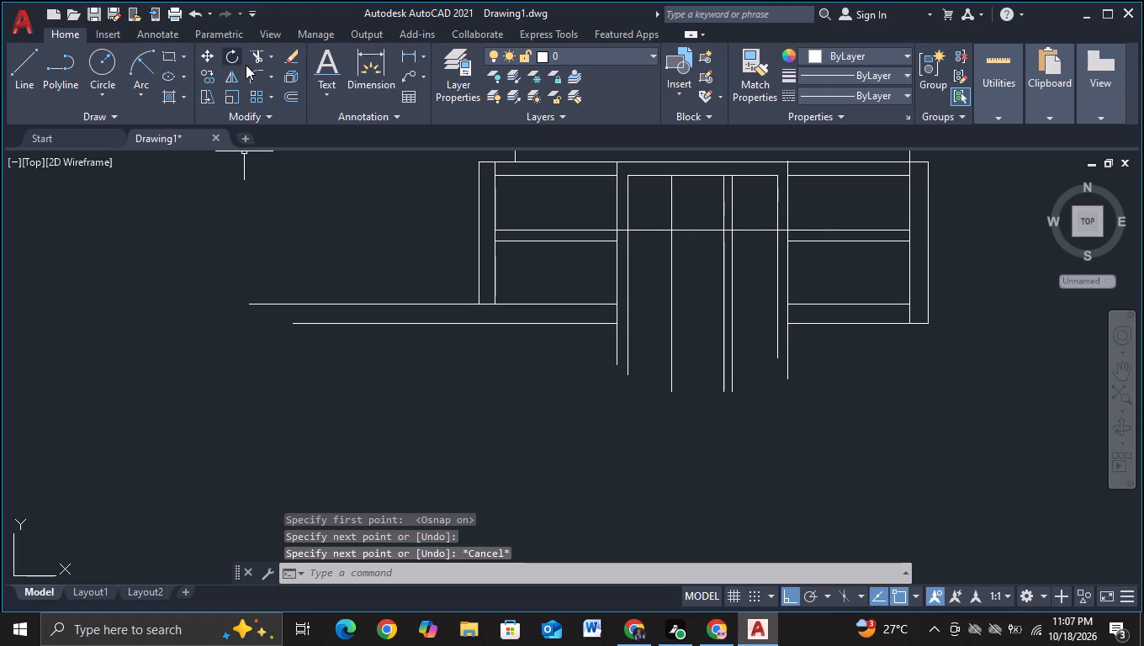
Draw a second horizontal line across the entrance bay between its outer verticals, continuing the mid-height band's lower line.
{"action": "left_click", "coordinate": [260, 57]}
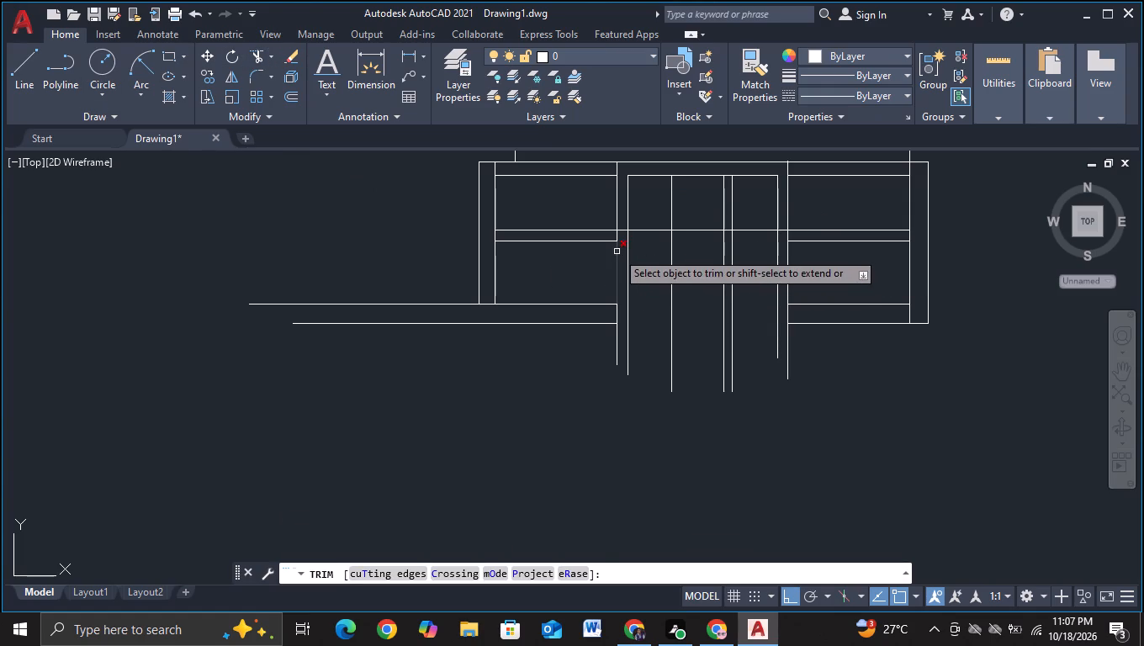
{"action": "key", "text": "Escape"}
{"action": "left_click", "coordinate": [19, 97]}
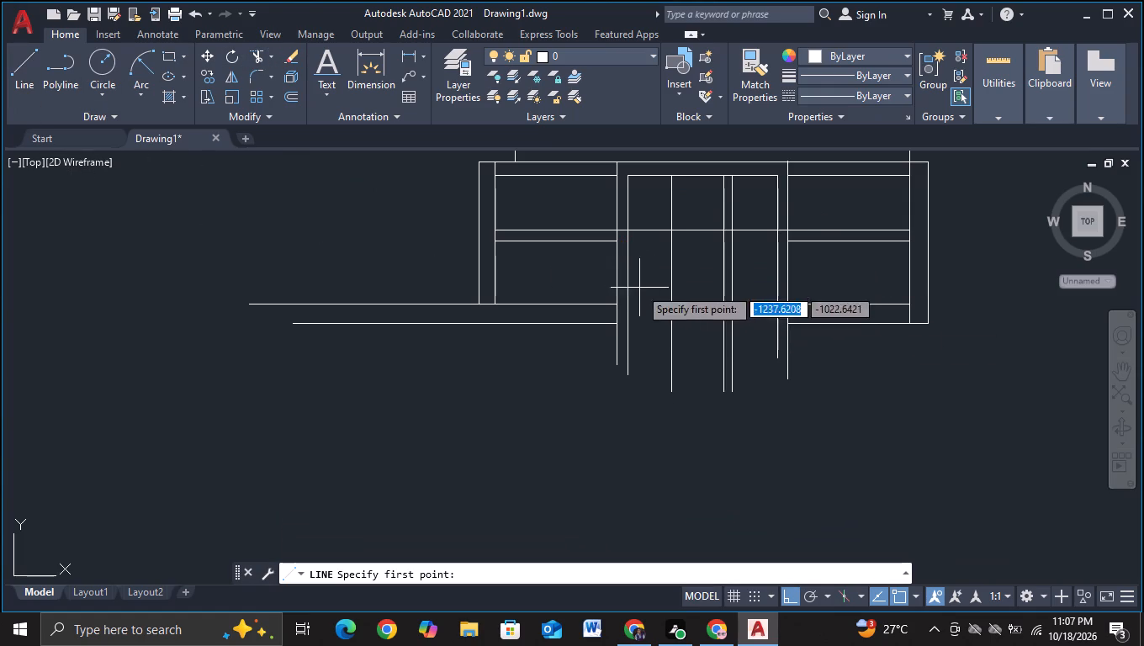
{"action": "left_click", "coordinate": [614, 247]}
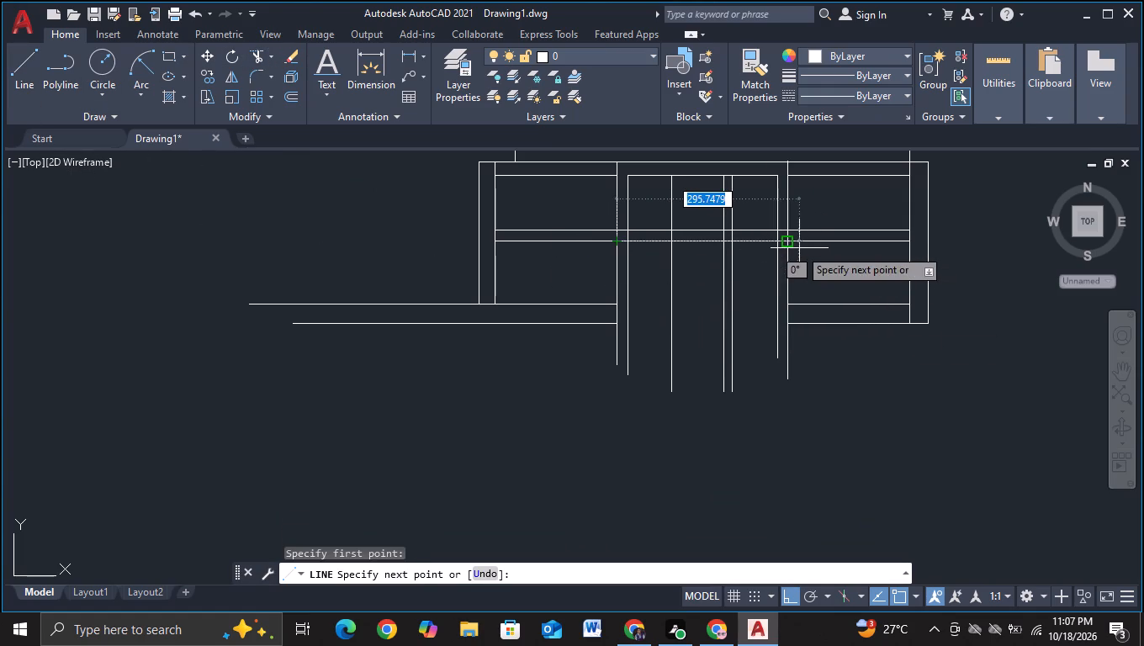
{"action": "left_click", "coordinate": [781, 245]}
{"action": "key", "text": "Escape"}
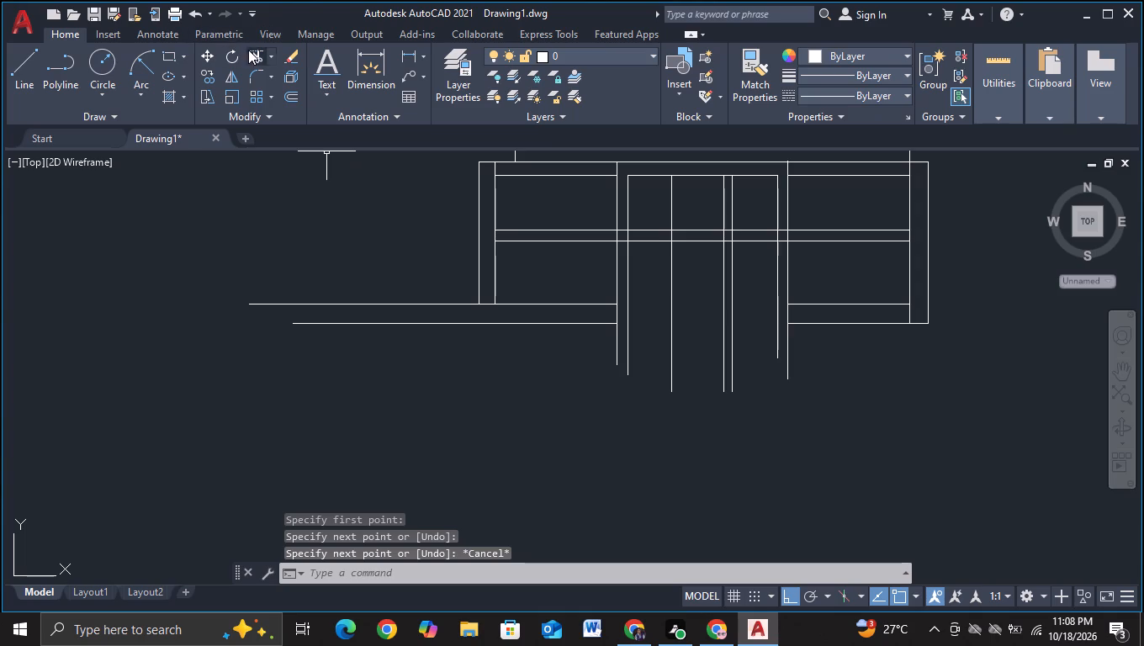
Trim both band lines between the outer and inner frame verticals on each side, and between the closely spaced divider pair.
{"action": "left_click", "coordinate": [251, 50]}
{"action": "left_click", "coordinate": [622, 232]}
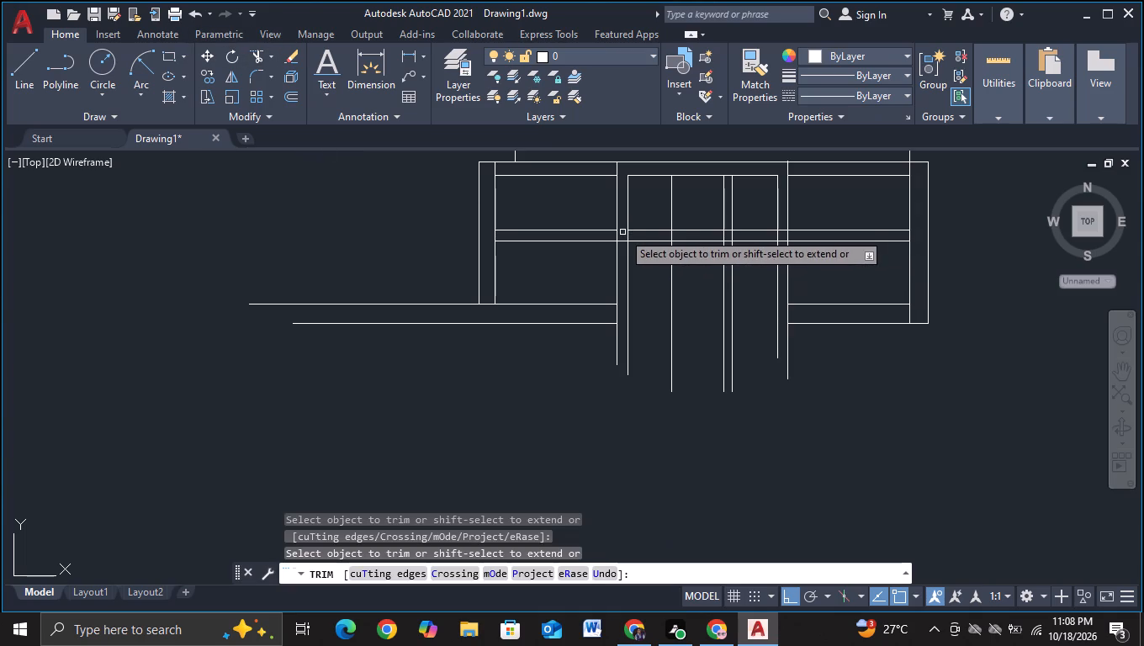
{"action": "left_click", "coordinate": [622, 239]}
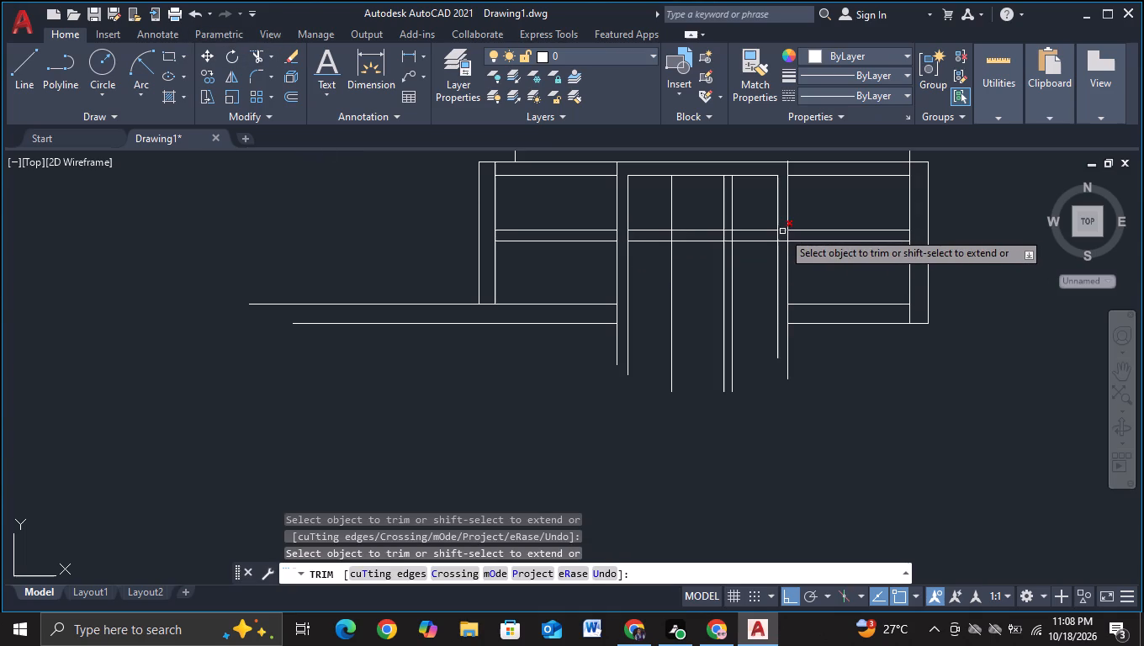
{"action": "left_click", "coordinate": [782, 231]}
{"action": "left_click", "coordinate": [784, 243]}
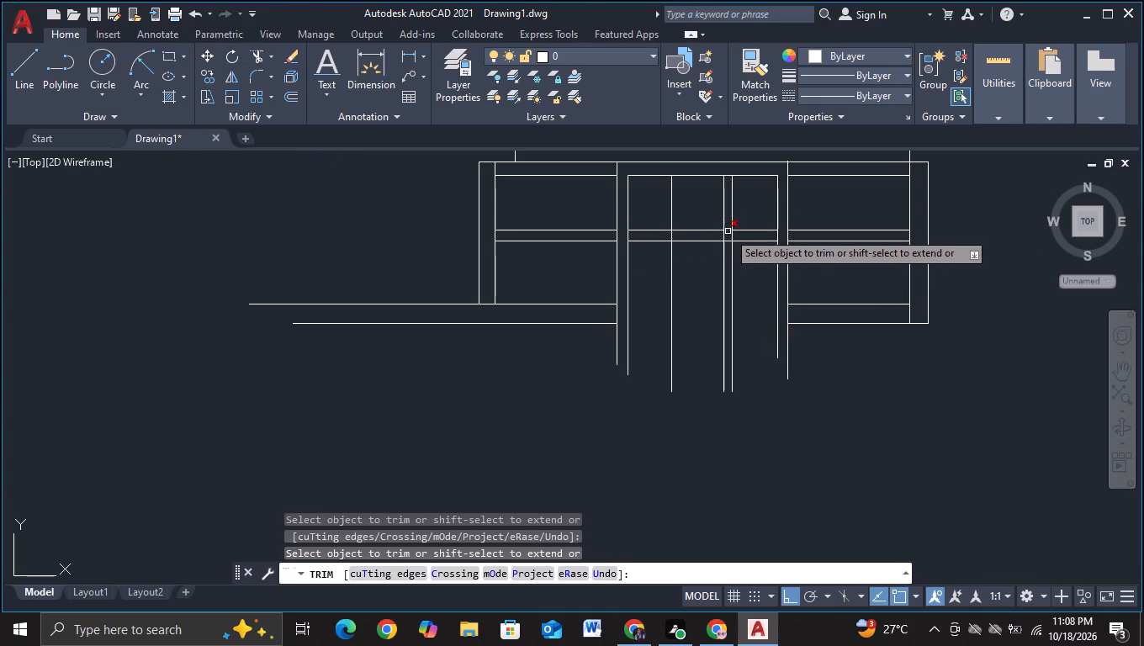
{"action": "left_click", "coordinate": [728, 231]}
{"action": "left_click", "coordinate": [728, 241]}
{"action": "key", "text": "Escape"}
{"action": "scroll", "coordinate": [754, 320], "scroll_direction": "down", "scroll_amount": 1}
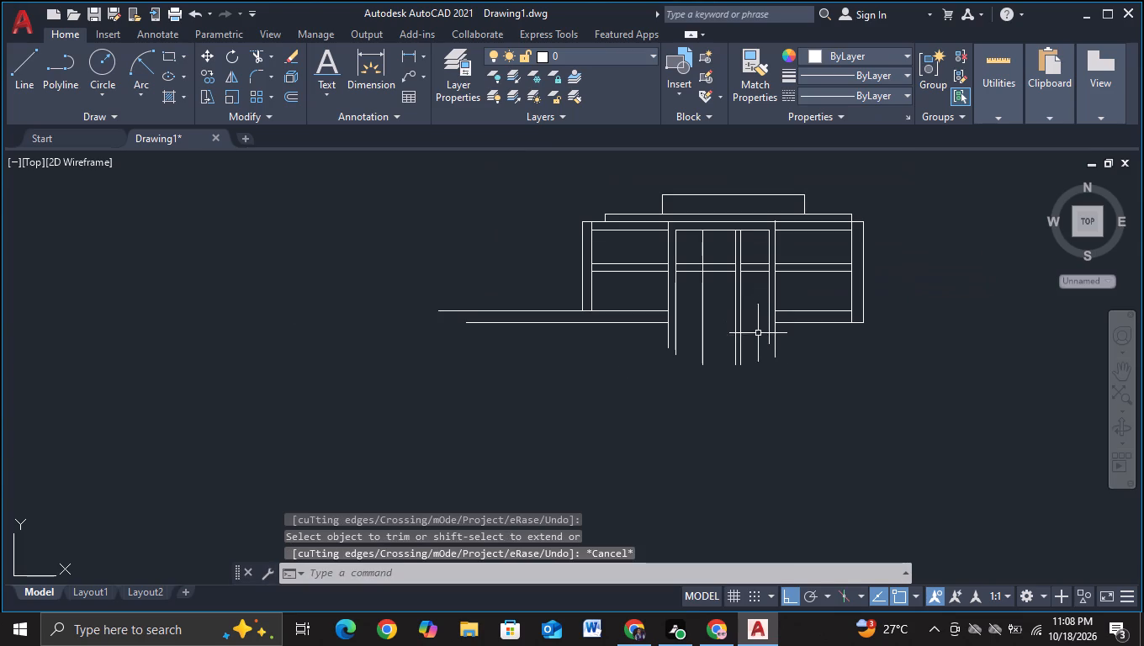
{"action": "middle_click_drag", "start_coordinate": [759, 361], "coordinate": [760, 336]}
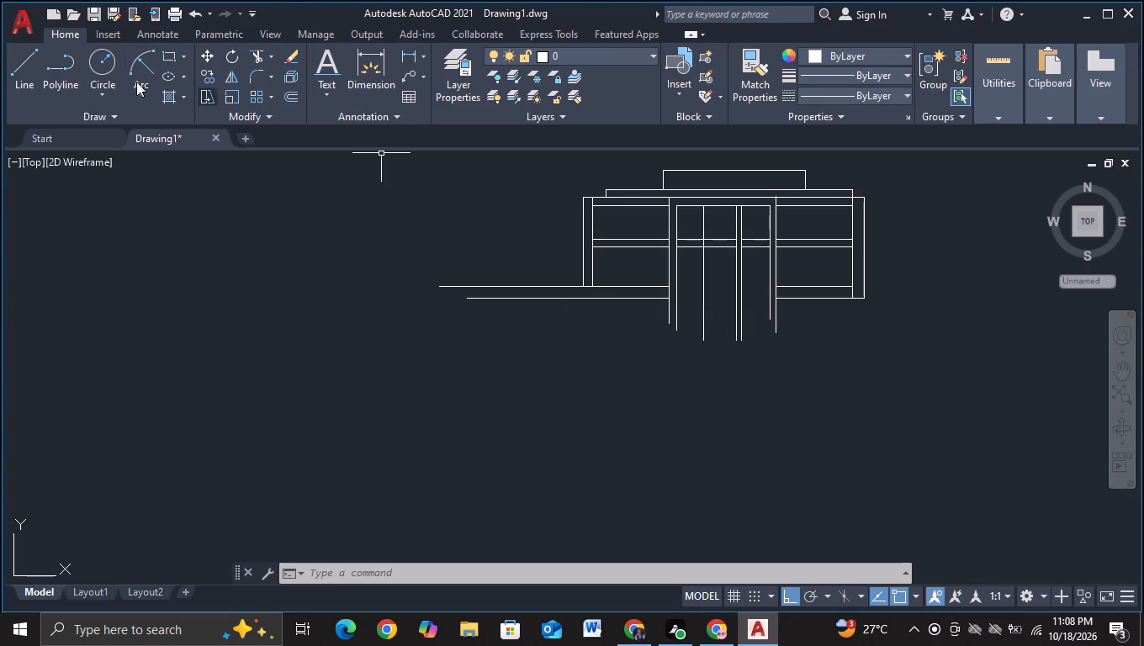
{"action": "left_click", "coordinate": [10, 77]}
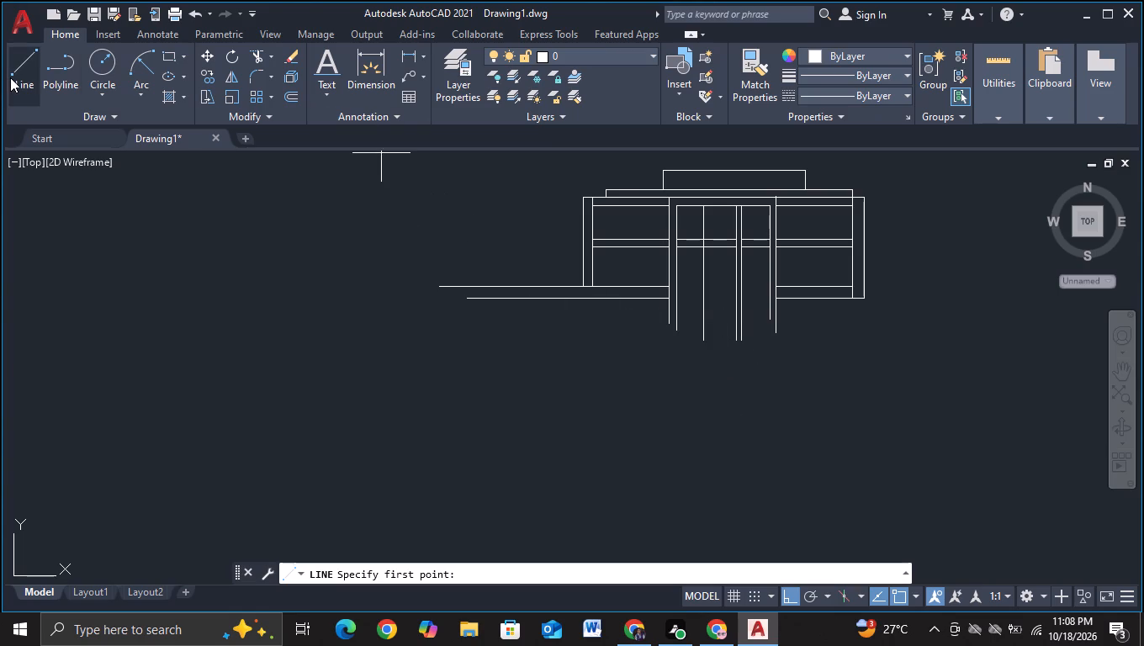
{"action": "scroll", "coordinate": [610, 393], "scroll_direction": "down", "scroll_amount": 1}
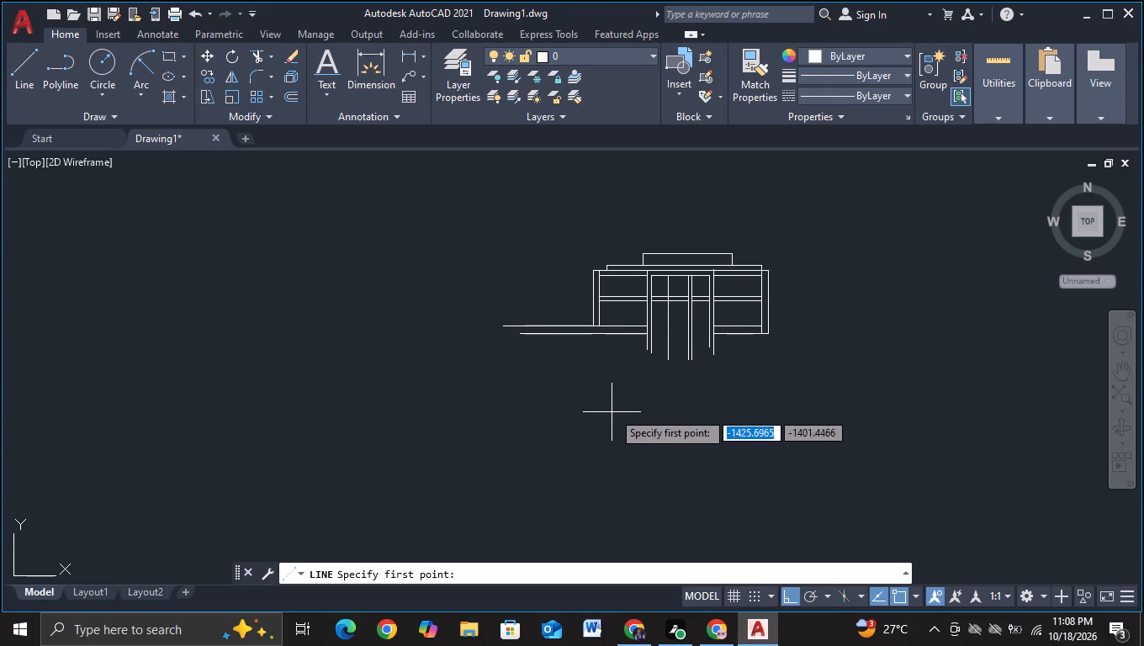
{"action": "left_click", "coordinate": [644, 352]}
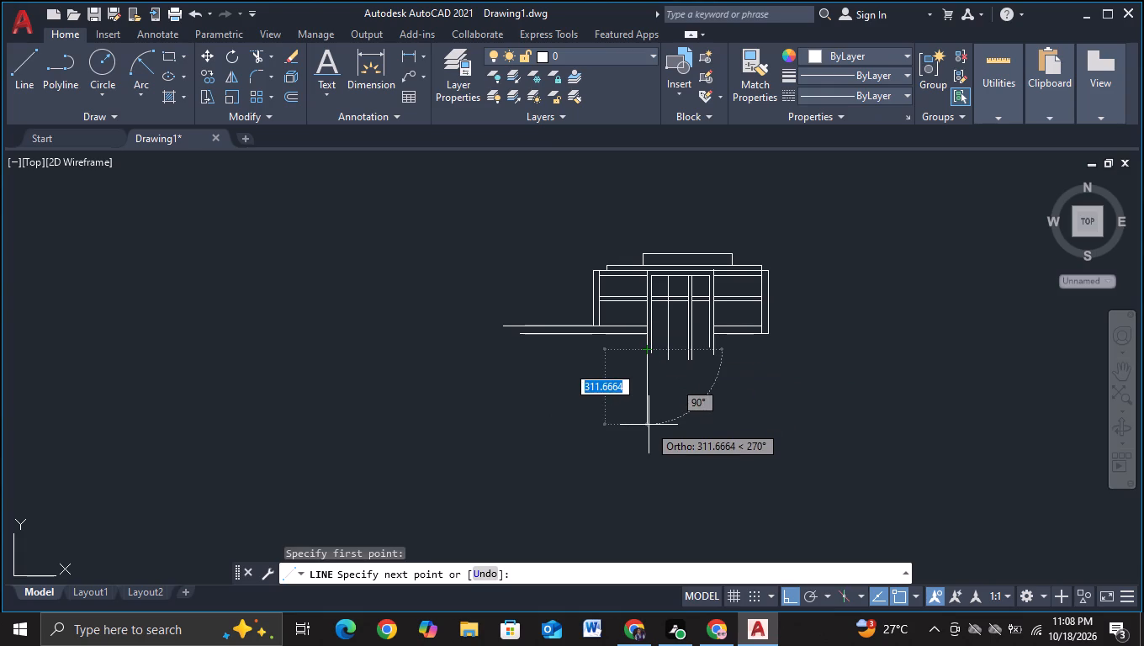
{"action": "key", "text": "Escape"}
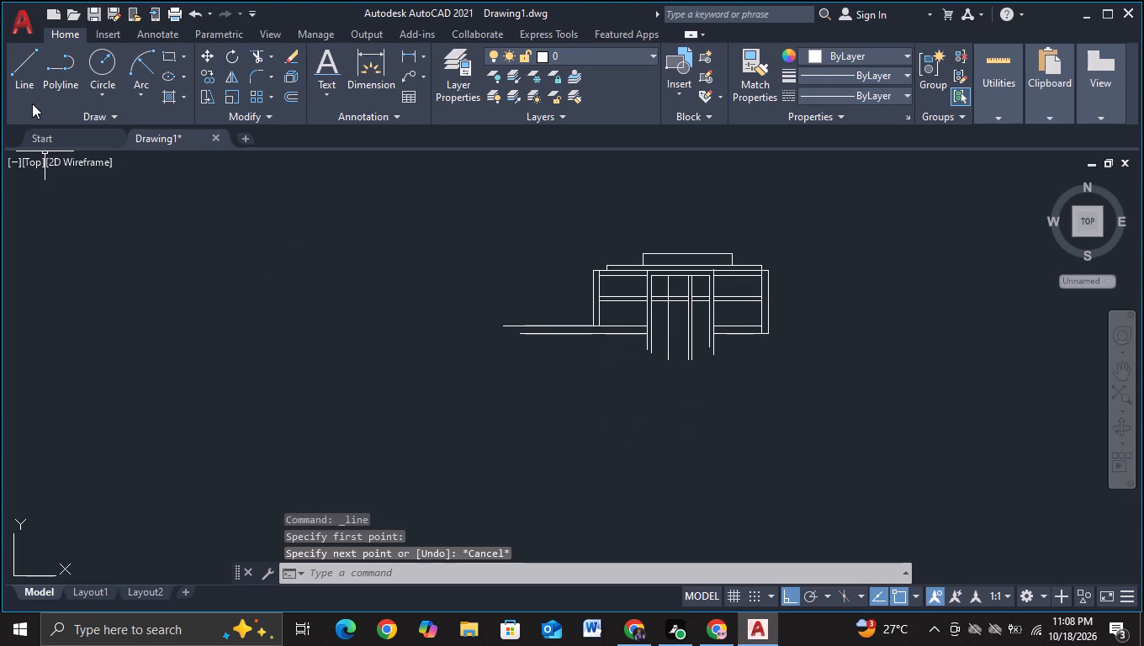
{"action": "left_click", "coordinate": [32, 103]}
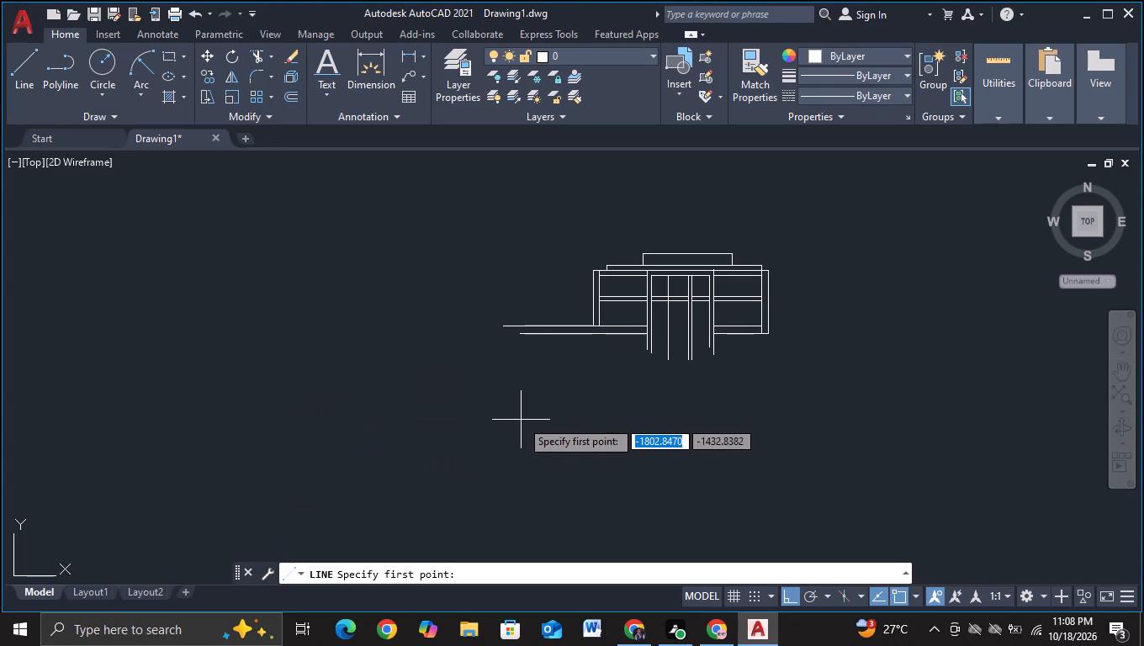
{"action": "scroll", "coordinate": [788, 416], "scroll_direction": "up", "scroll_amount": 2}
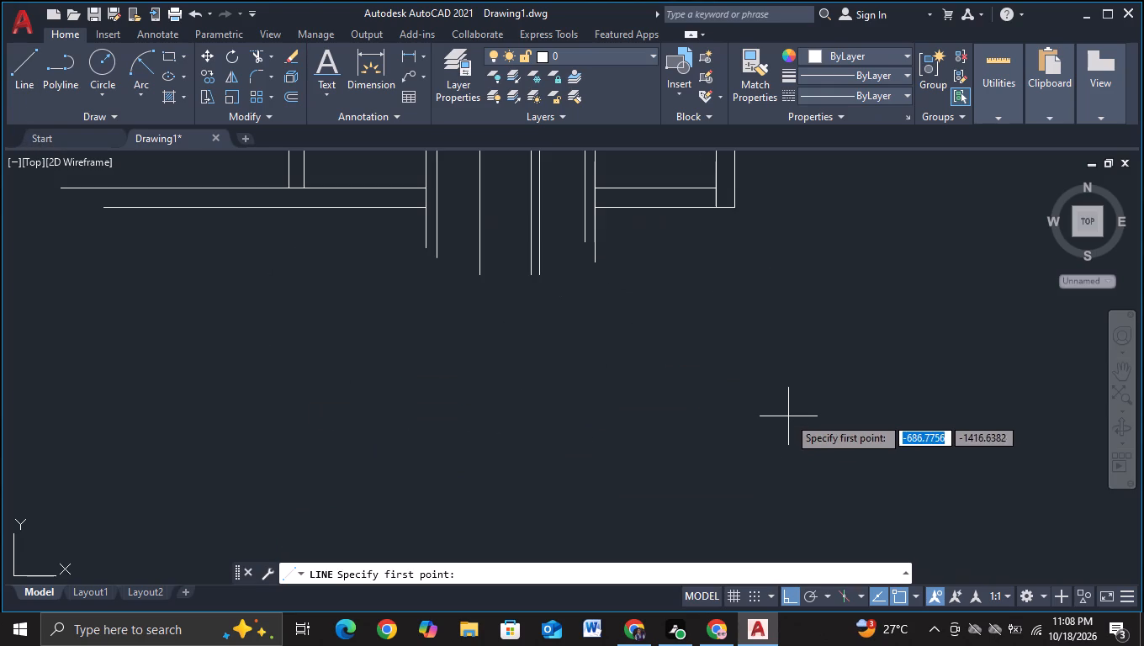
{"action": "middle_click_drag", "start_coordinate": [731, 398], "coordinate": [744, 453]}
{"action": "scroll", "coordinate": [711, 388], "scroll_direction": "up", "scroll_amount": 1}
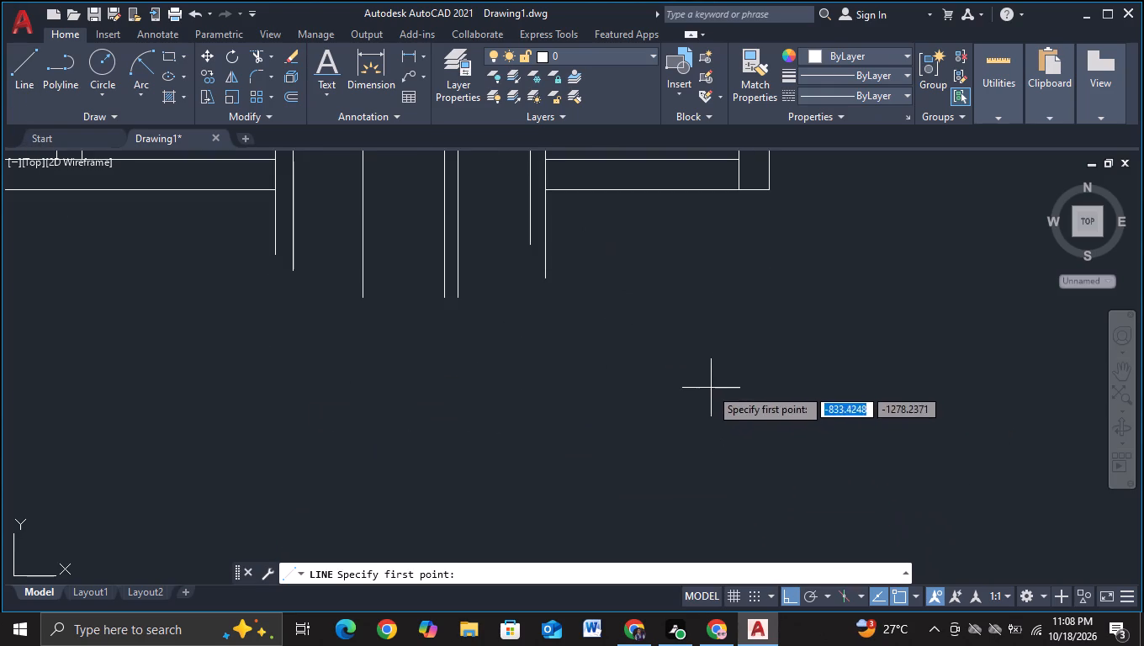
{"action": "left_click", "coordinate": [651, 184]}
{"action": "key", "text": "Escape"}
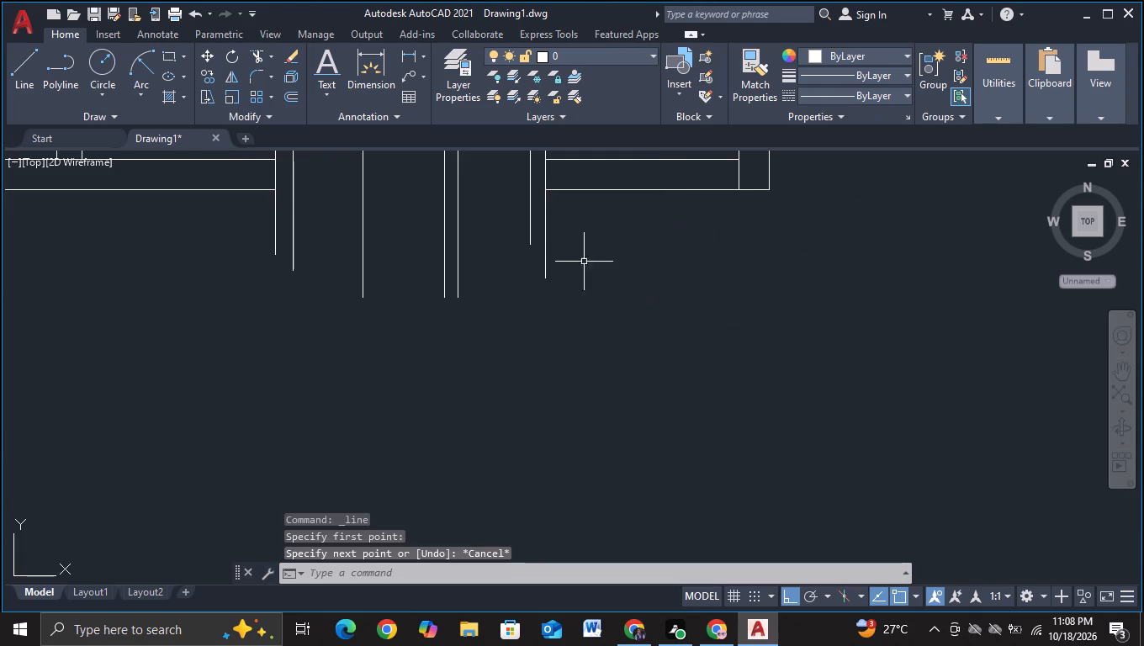
Draw a short vertical line down across the lower ground line right of the entrance bay and trim its part above that line.
{"action": "left_click", "coordinate": [19, 89]}
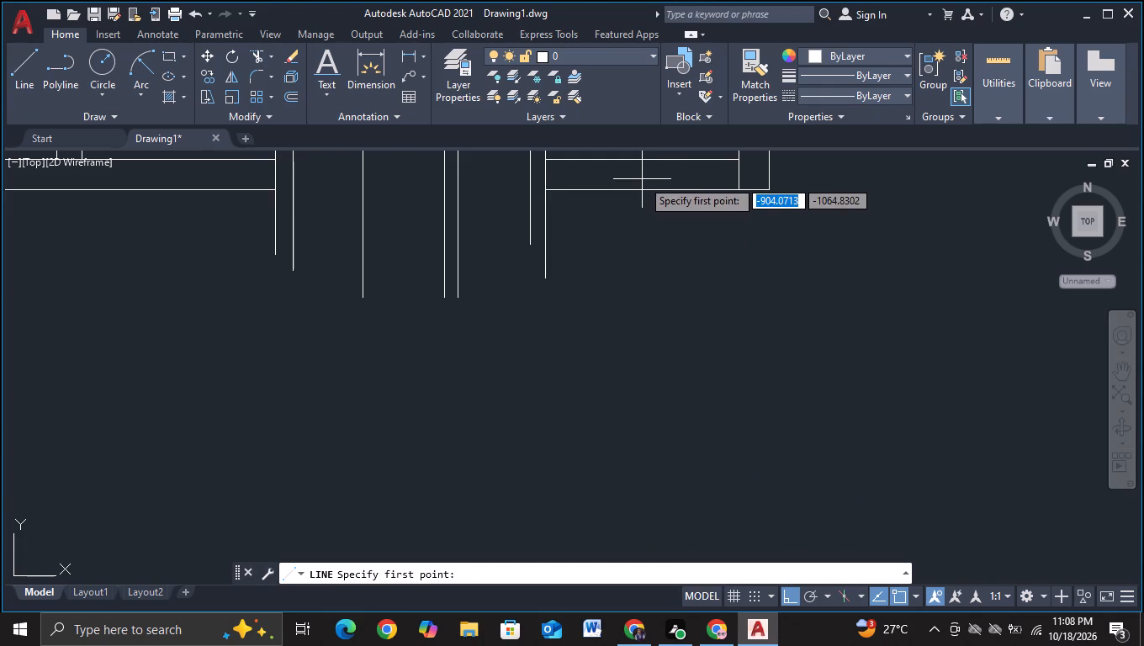
{"action": "left_click", "coordinate": [642, 179]}
{"action": "left_click", "coordinate": [640, 291]}
{"action": "key", "text": "Escape"}
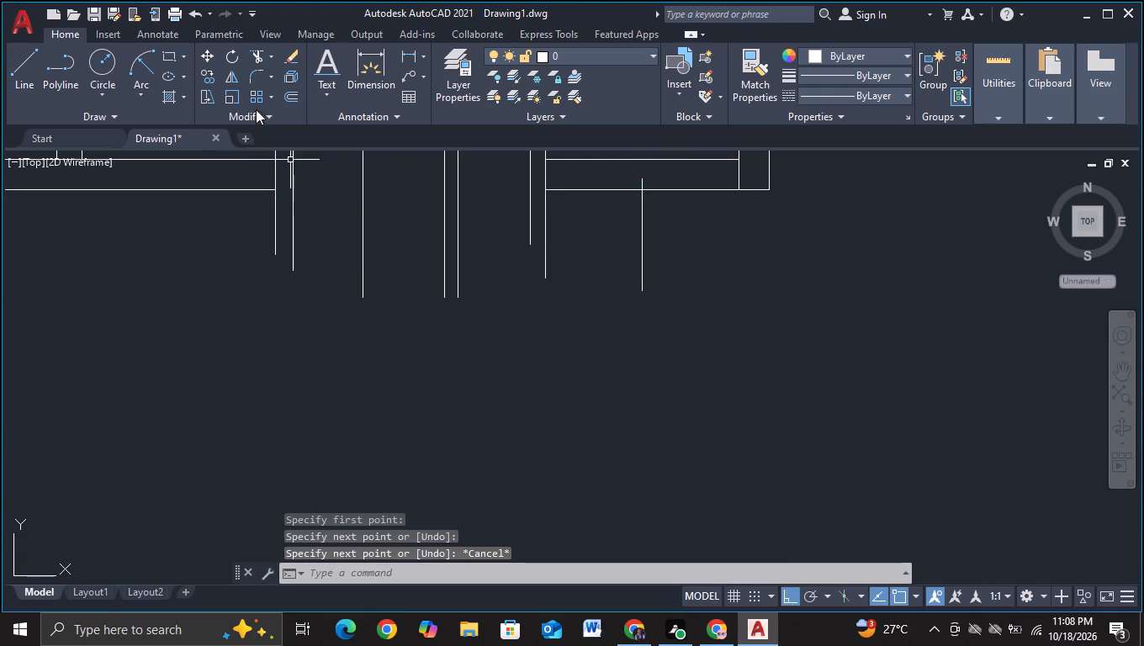
{"action": "left_click", "coordinate": [257, 52]}
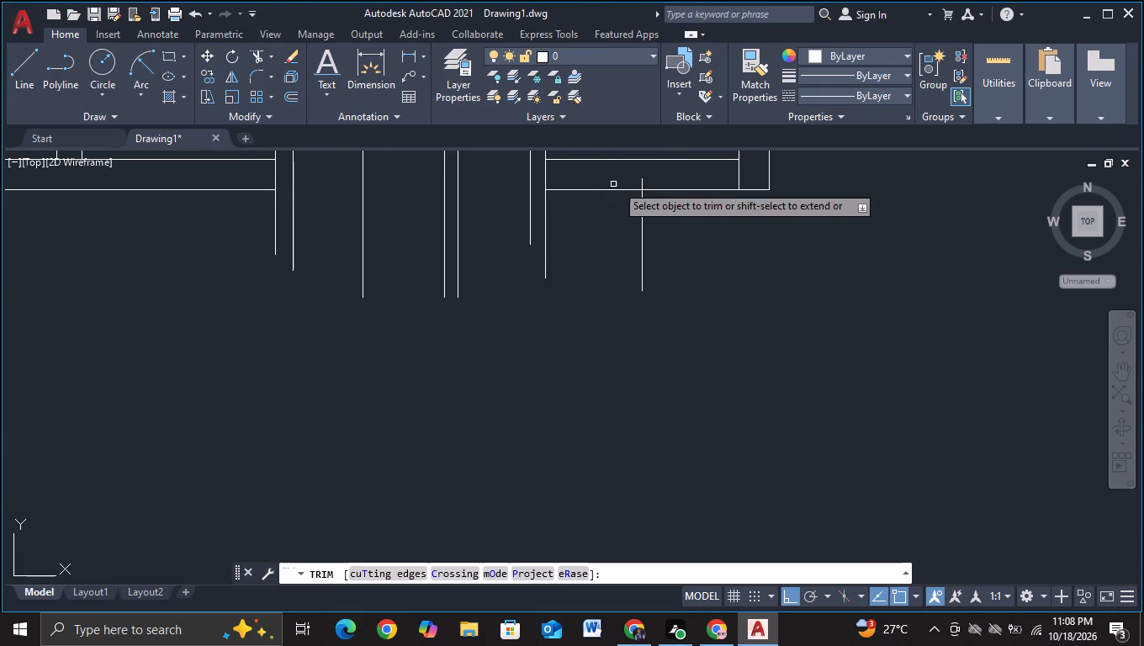
{"action": "left_click", "coordinate": [641, 183]}
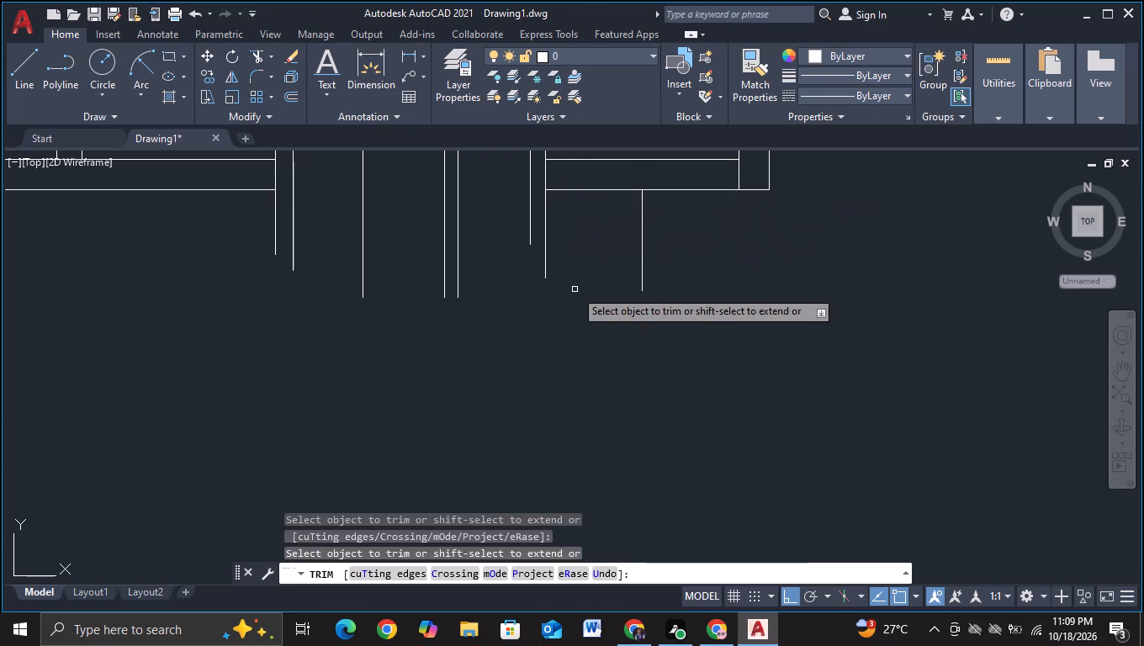
{"action": "key", "text": "Escape"}
Move the short vertical line horizontally to the right along the lower ground line, closer to the building's right-end column.
{"action": "left_click", "coordinate": [643, 251]}
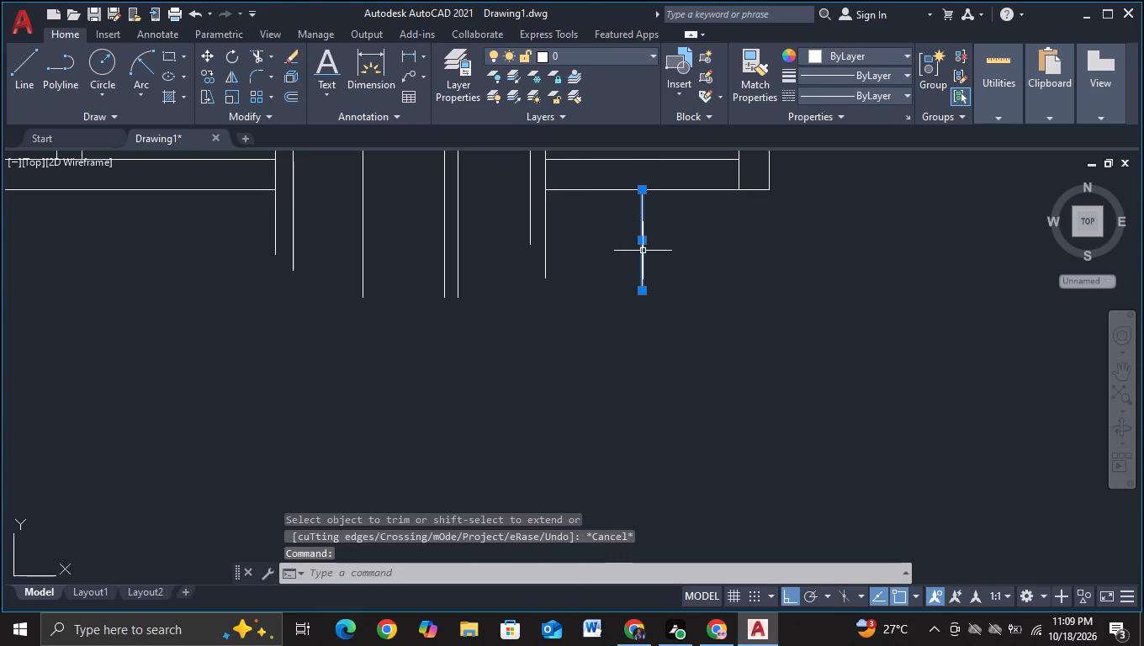
{"action": "key", "text": "m"}
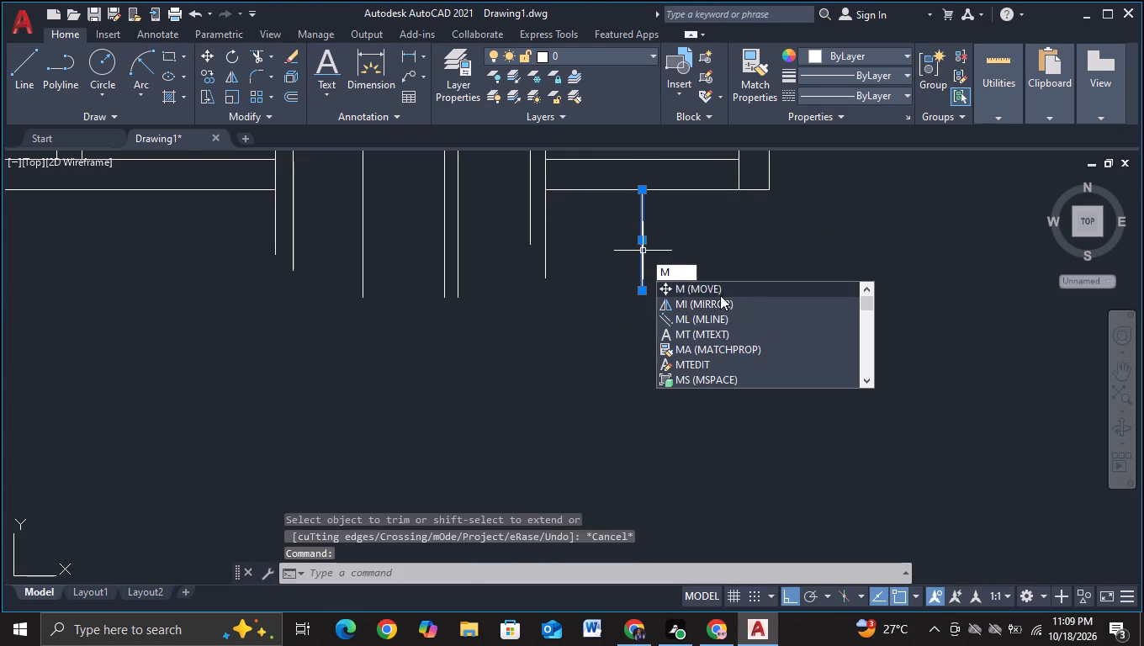
{"action": "left_click", "coordinate": [720, 294]}
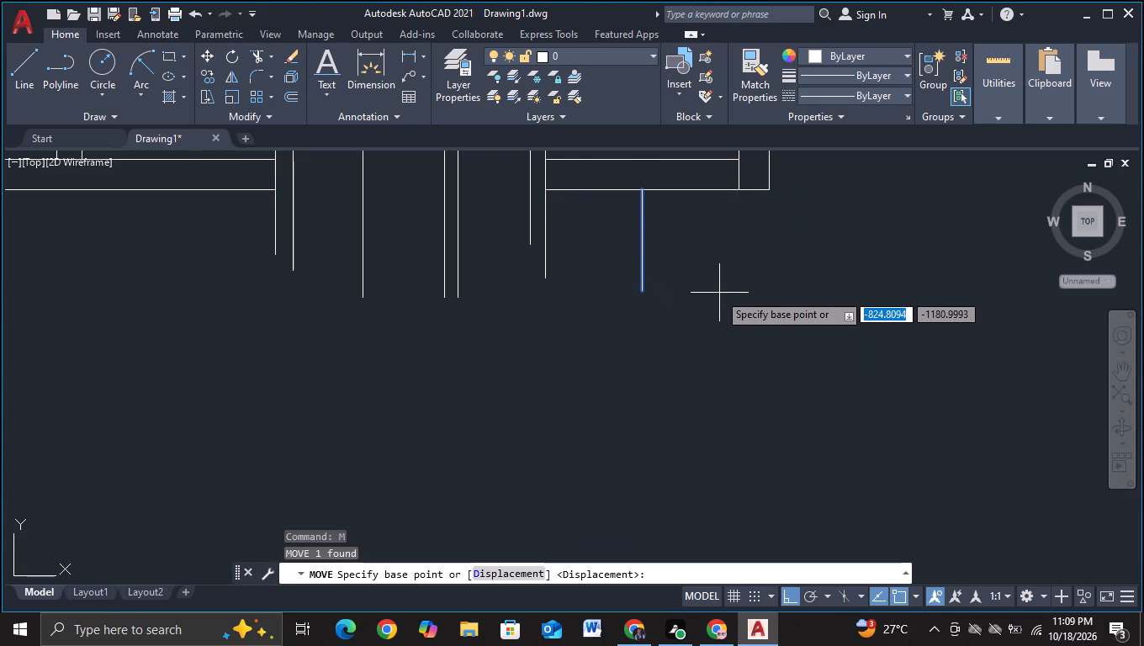
{"action": "left_click", "coordinate": [642, 246]}
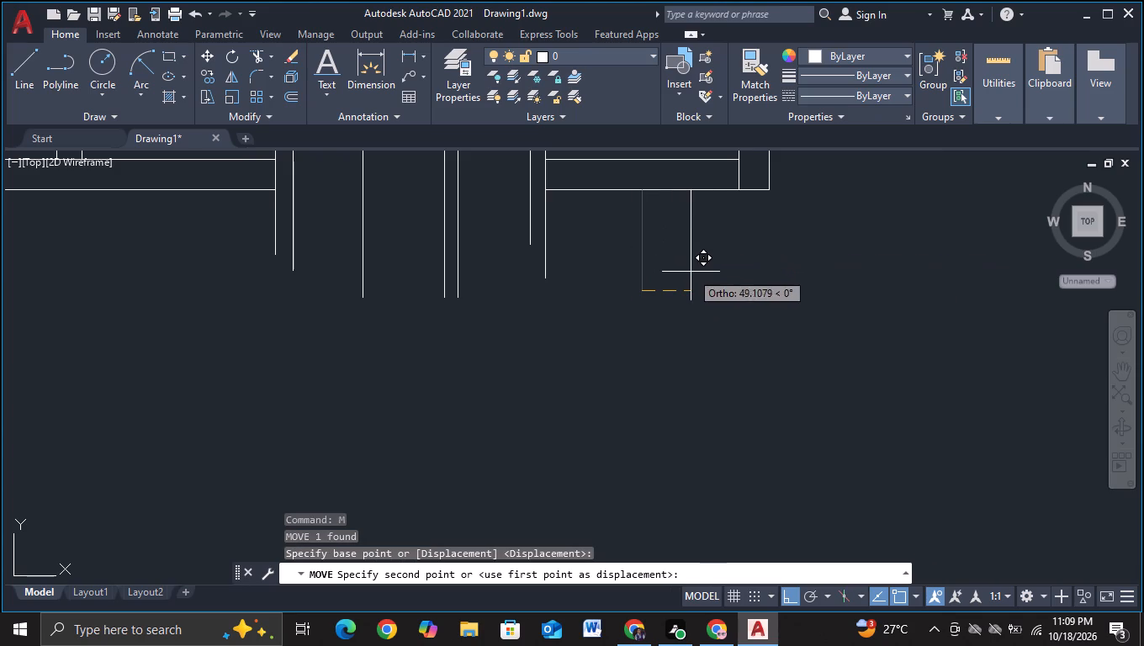
{"action": "left_click", "coordinate": [686, 276]}
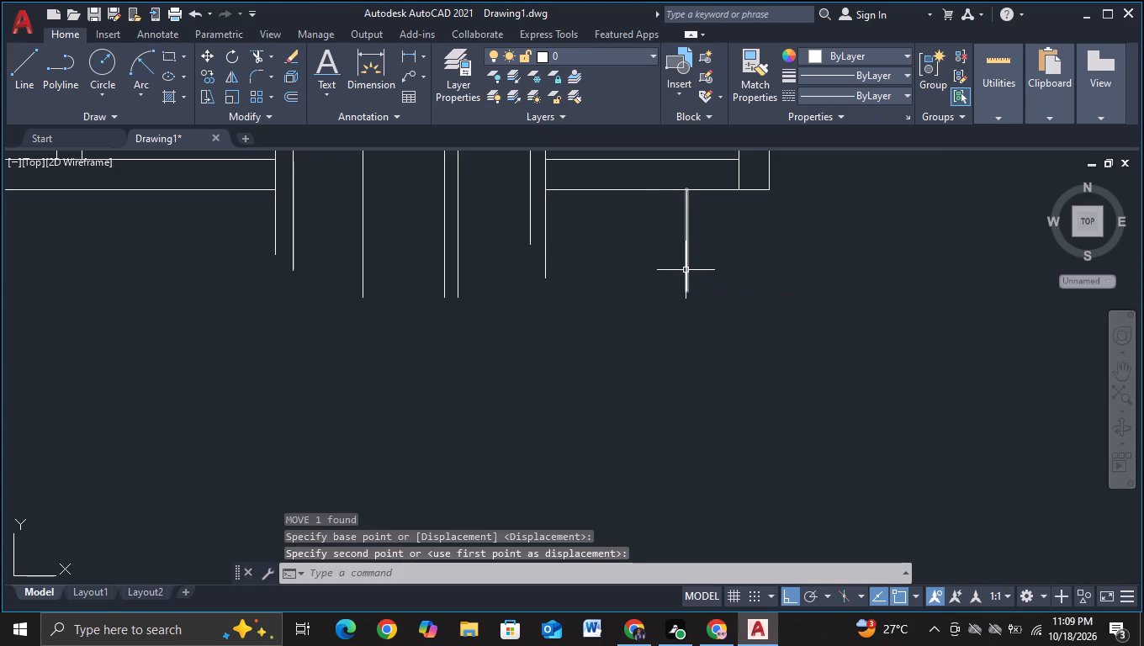
Copy the short vertical line below the lower ground line about 46 units horizontally to the left.
{"action": "left_click", "coordinate": [686, 270]}
{"action": "key", "text": "c"}
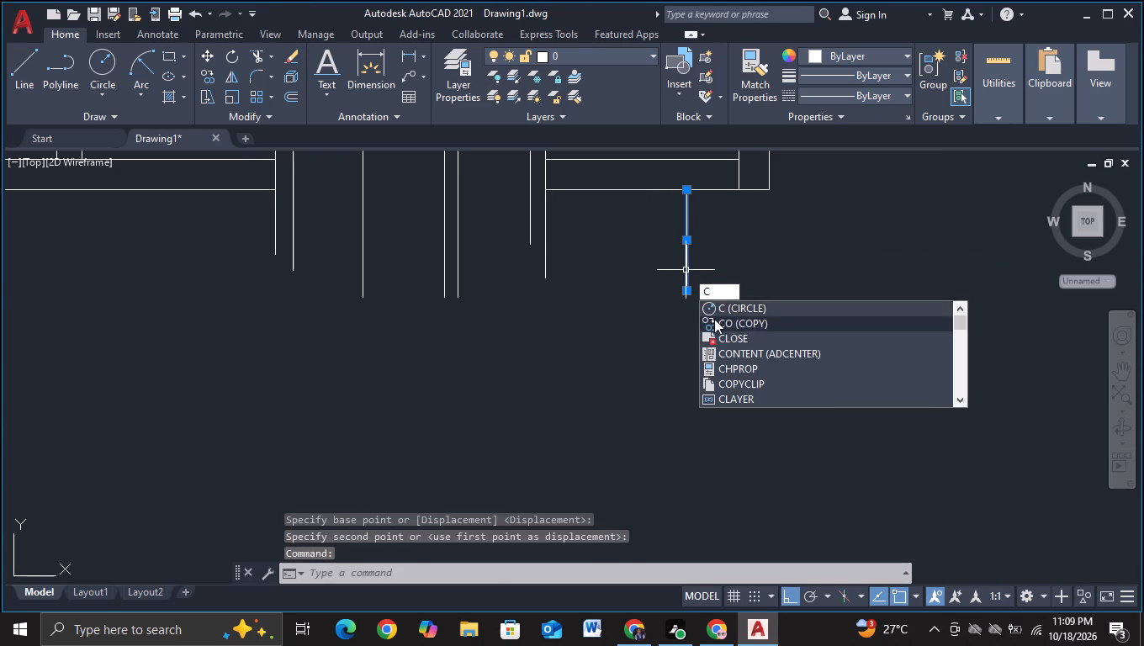
{"action": "left_click", "coordinate": [714, 319]}
{"action": "left_click", "coordinate": [686, 263]}
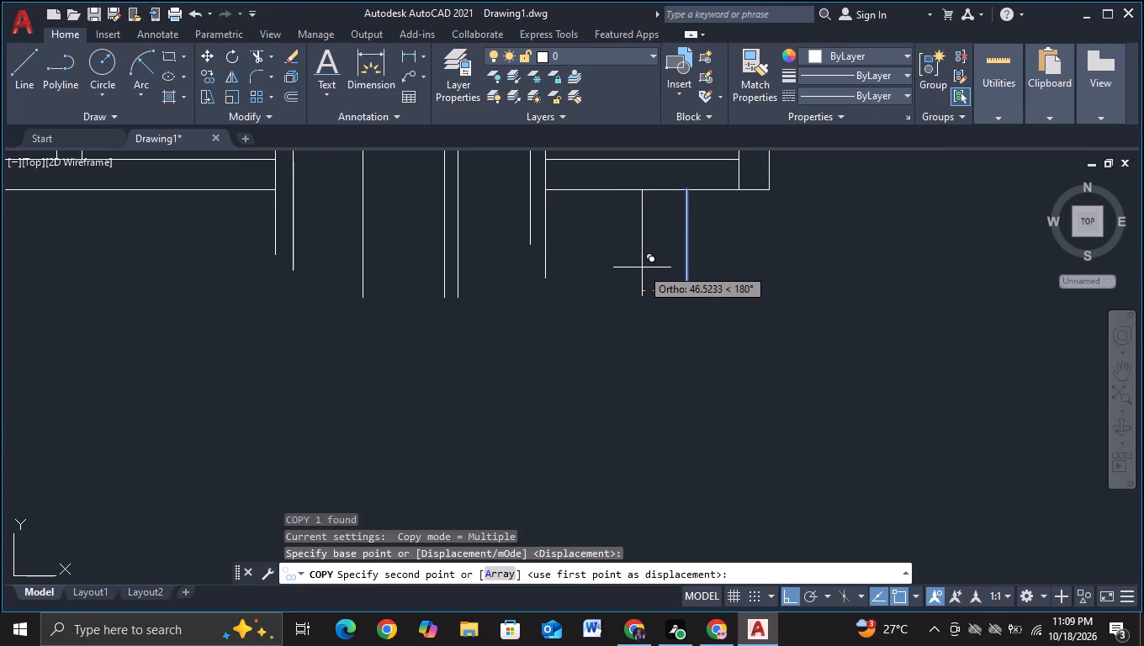
{"action": "left_click", "coordinate": [643, 267]}
{"action": "scroll", "coordinate": [649, 268], "scroll_direction": "down", "scroll_amount": 2}
{"action": "key", "text": "Escape"}
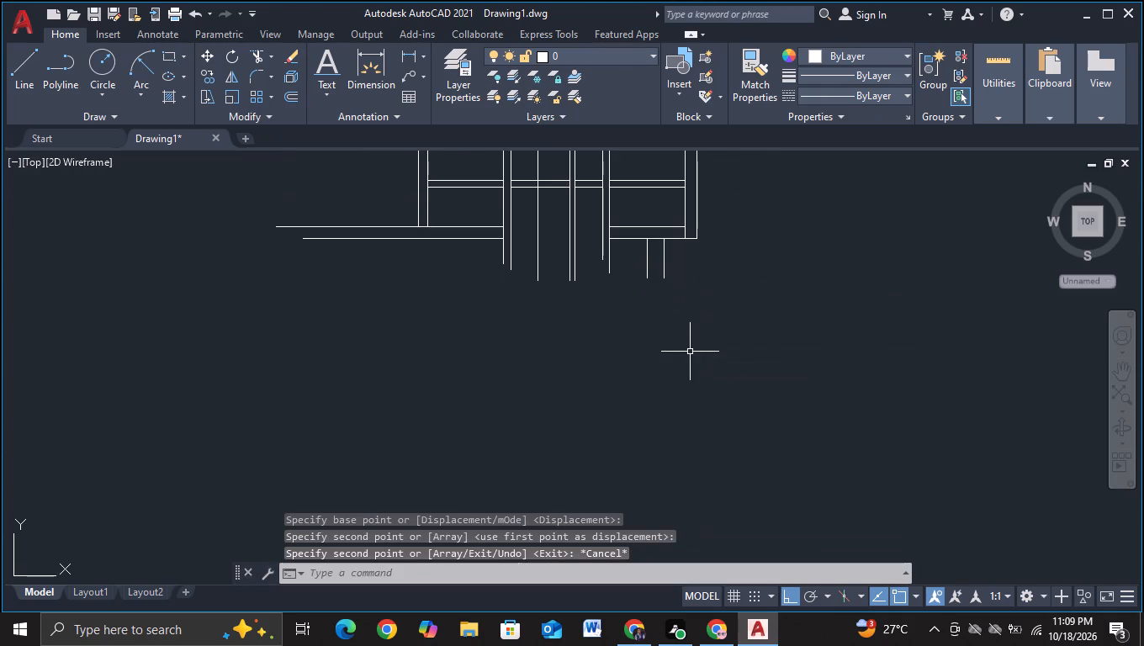
Draw a line from the copied vertical's lower end a short way down, continuing about 804 units horizontally left beneath the building.
{"action": "scroll", "coordinate": [690, 352], "scroll_direction": "down", "scroll_amount": 2}
{"action": "middle_click_drag", "start_coordinate": [707, 372], "coordinate": [719, 325]}
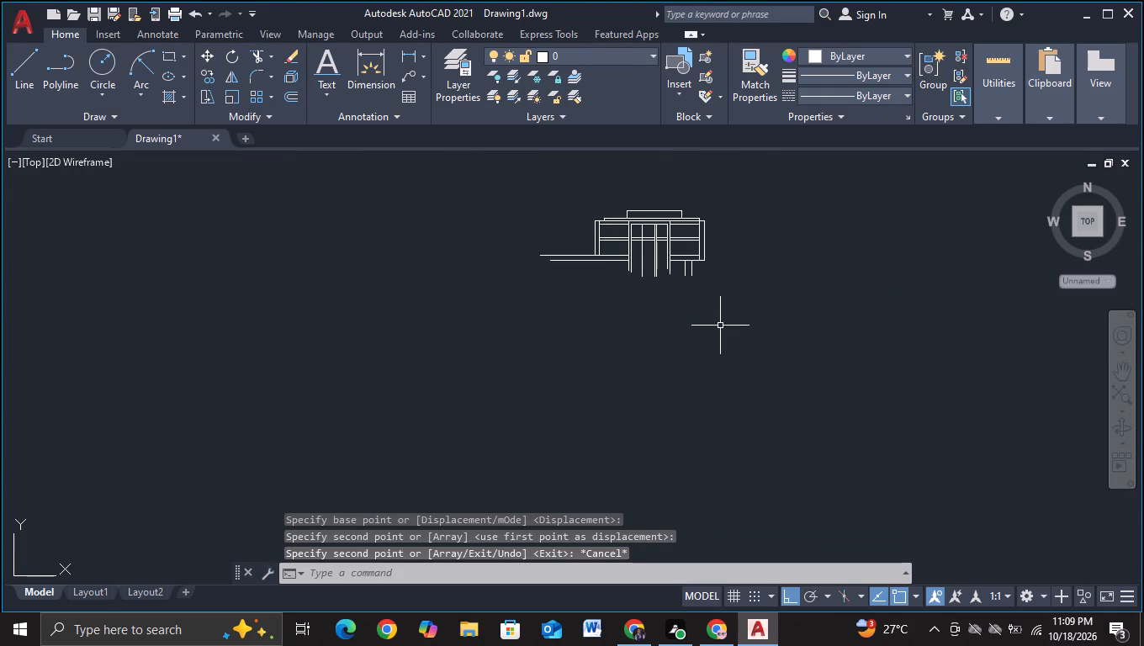
{"action": "scroll", "coordinate": [695, 347], "scroll_direction": "up", "scroll_amount": 2}
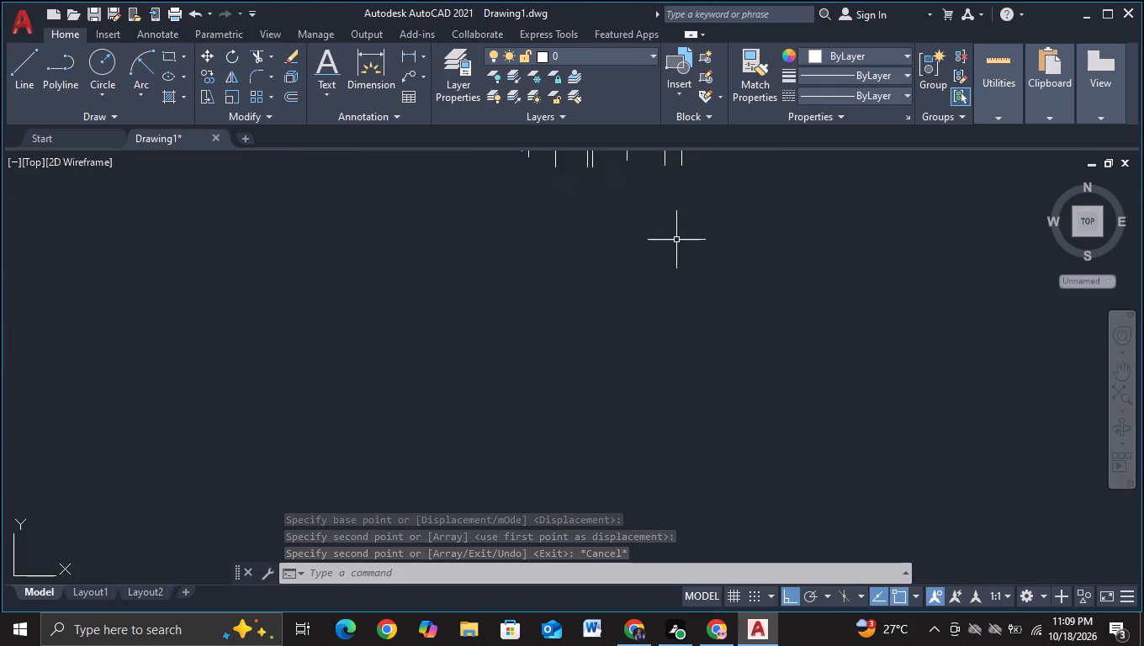
{"action": "middle_click_drag", "start_coordinate": [676, 240], "coordinate": [679, 313]}
{"action": "left_click", "coordinate": [12, 82]}
{"action": "scroll", "coordinate": [638, 262], "scroll_direction": "up", "scroll_amount": 2}
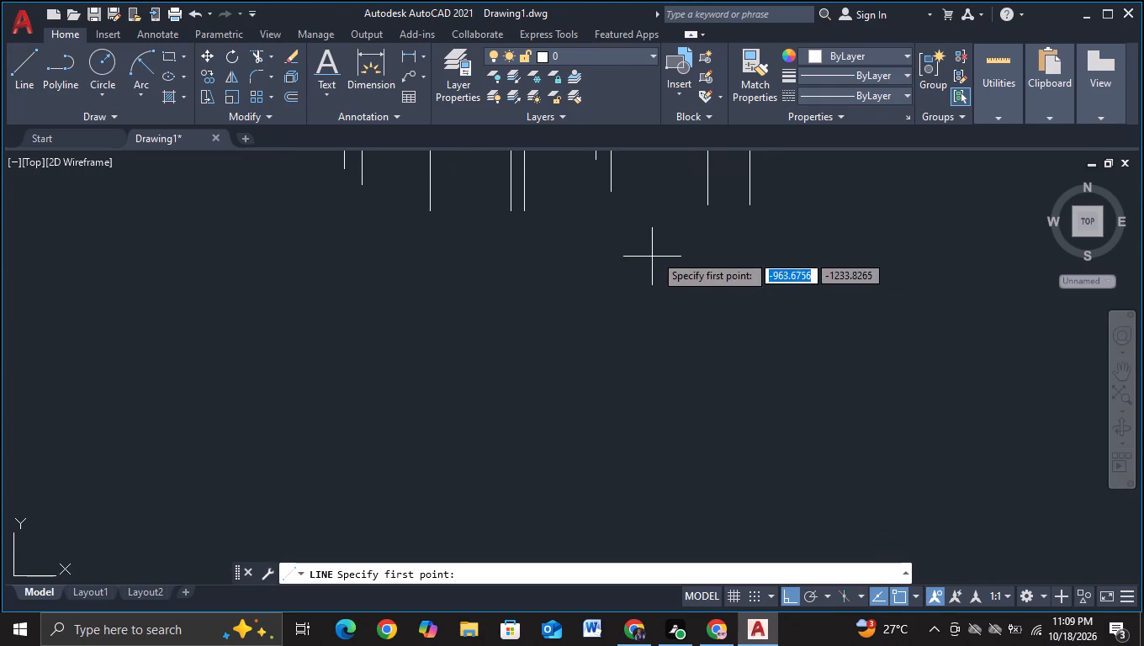
{"action": "left_click", "coordinate": [704, 213]}
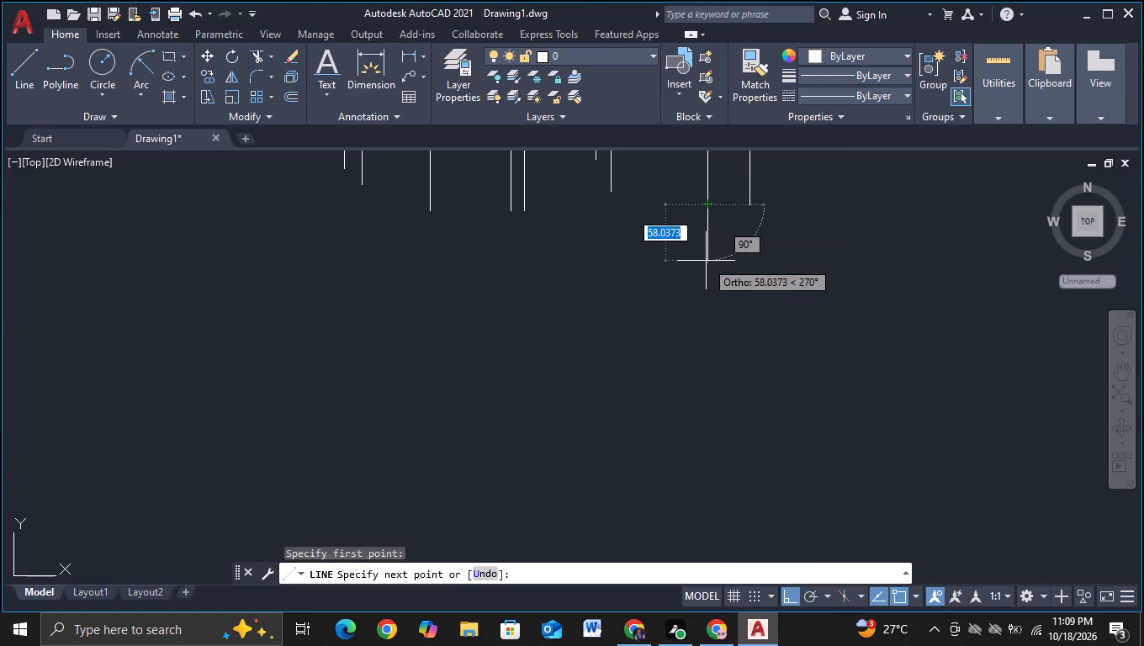
{"action": "left_click", "coordinate": [707, 250]}
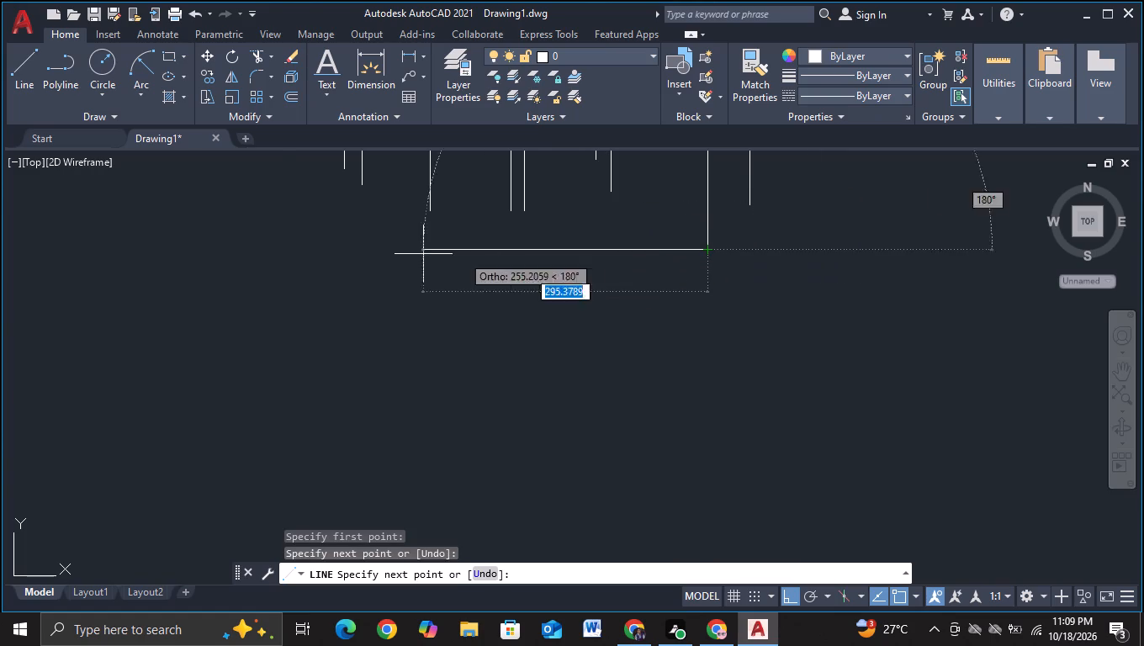
{"action": "middle_click_drag", "start_coordinate": [270, 243], "coordinate": [379, 255]}
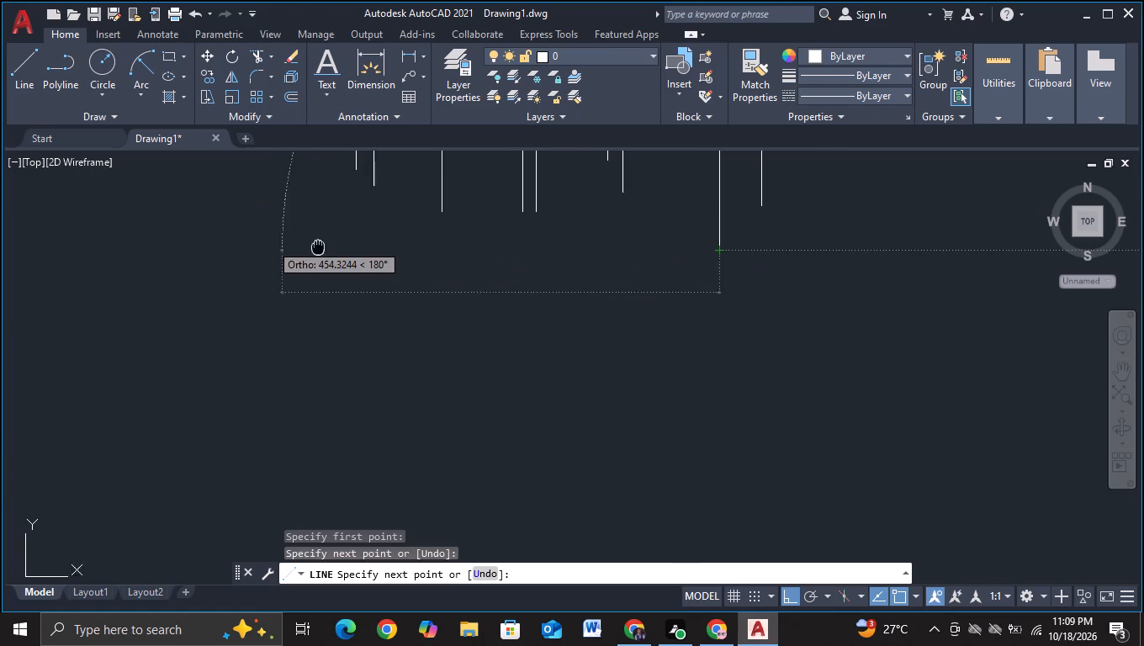
{"action": "middle_click_drag", "start_coordinate": [379, 255], "coordinate": [477, 267]}
{"action": "scroll", "coordinate": [475, 267], "scroll_direction": "down", "scroll_amount": 2}
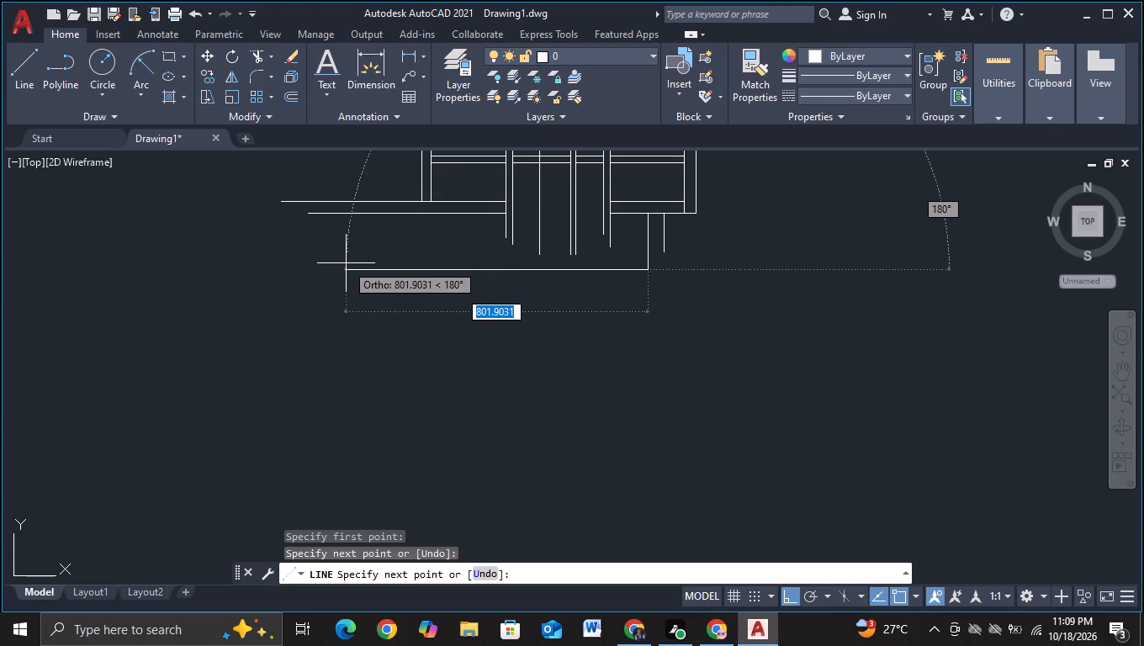
{"action": "scroll", "coordinate": [346, 263], "scroll_direction": "down", "scroll_amount": 1}
{"action": "middle_click_drag", "start_coordinate": [346, 263], "coordinate": [346, 264]}
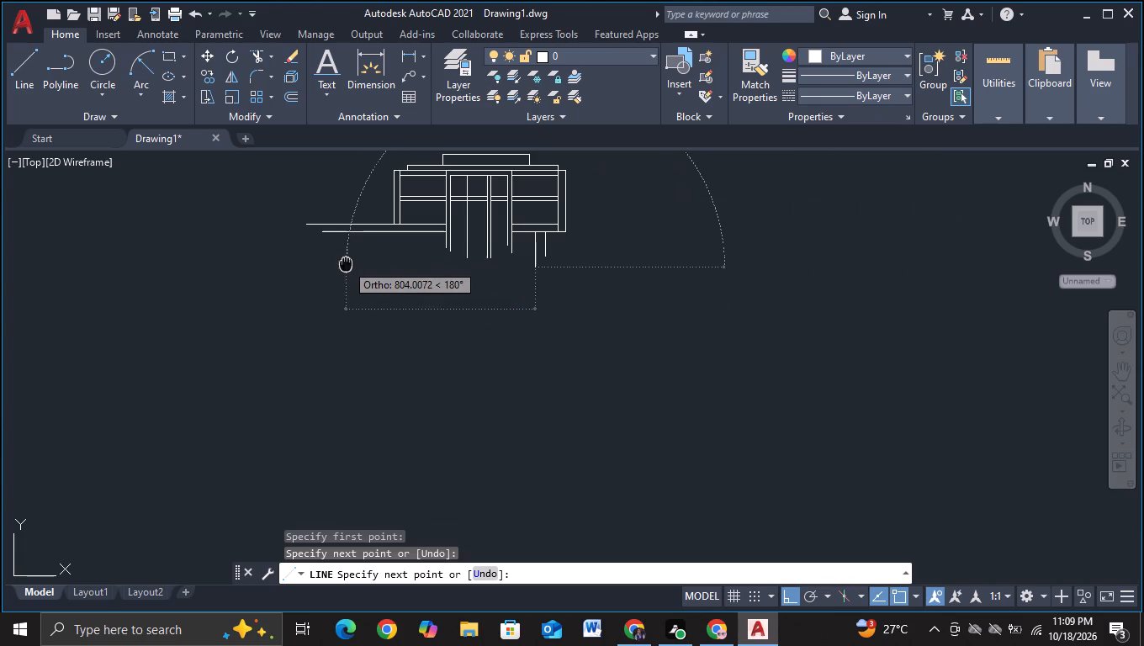
{"action": "middle_click_drag", "start_coordinate": [346, 264], "coordinate": [362, 300]}
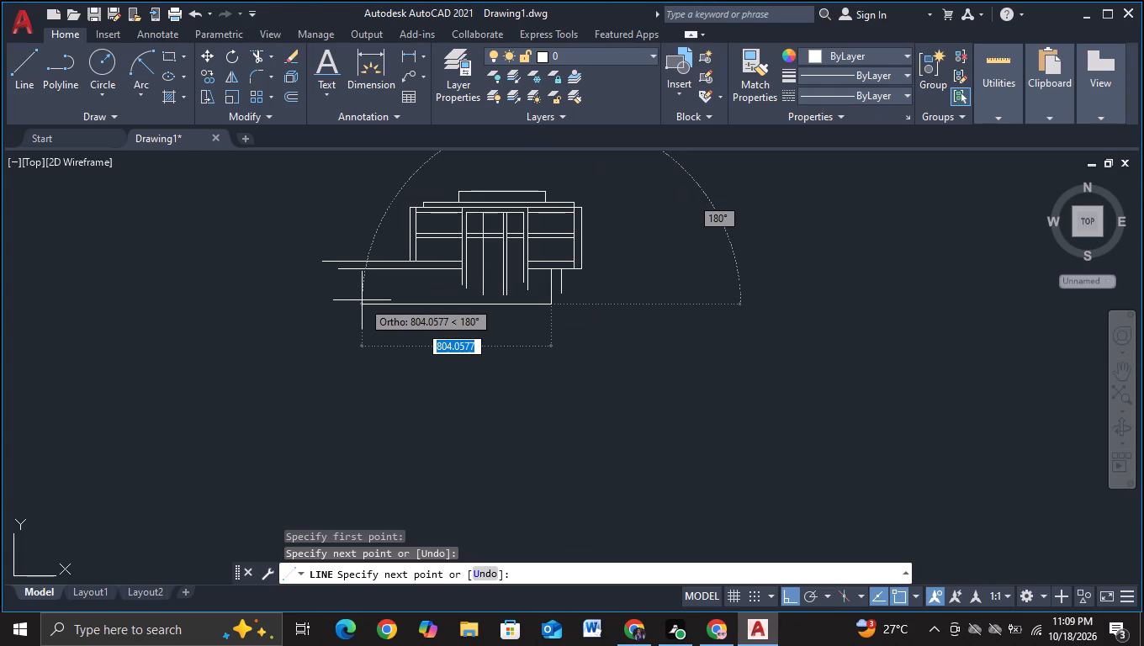
{"action": "left_click", "coordinate": [362, 300]}
{"action": "key", "text": "Escape"}
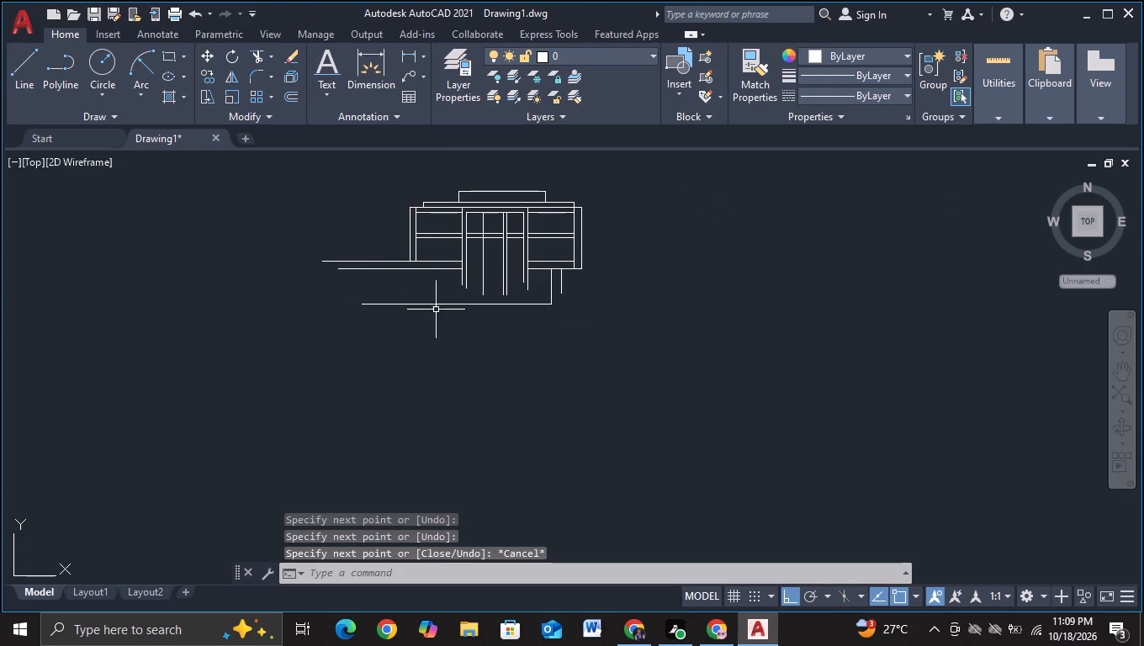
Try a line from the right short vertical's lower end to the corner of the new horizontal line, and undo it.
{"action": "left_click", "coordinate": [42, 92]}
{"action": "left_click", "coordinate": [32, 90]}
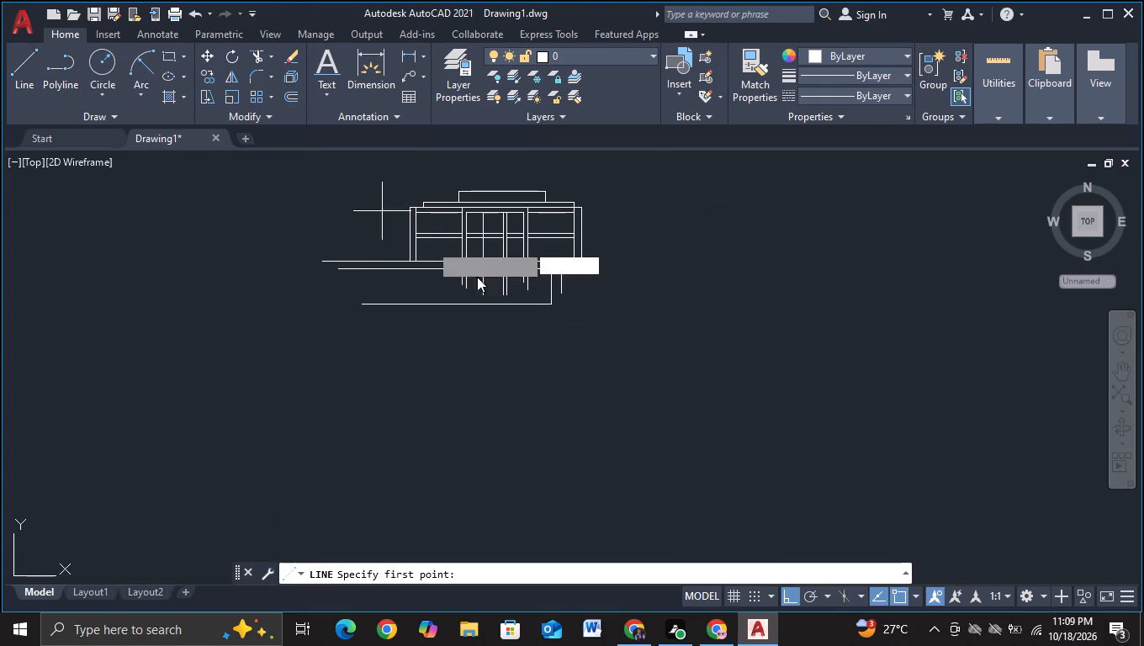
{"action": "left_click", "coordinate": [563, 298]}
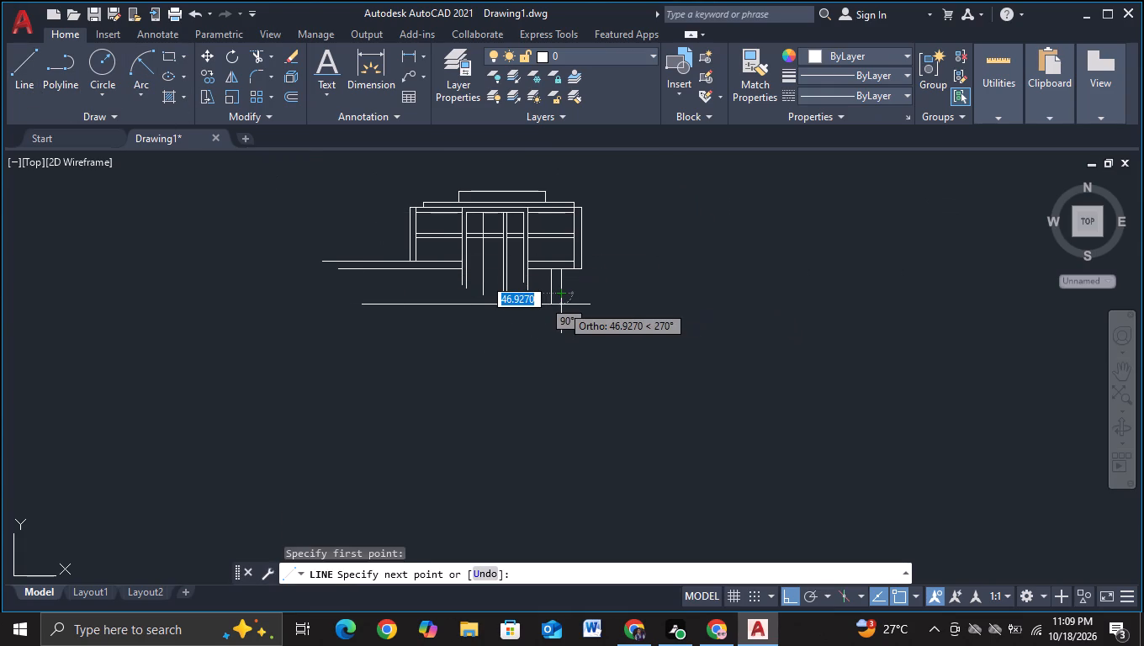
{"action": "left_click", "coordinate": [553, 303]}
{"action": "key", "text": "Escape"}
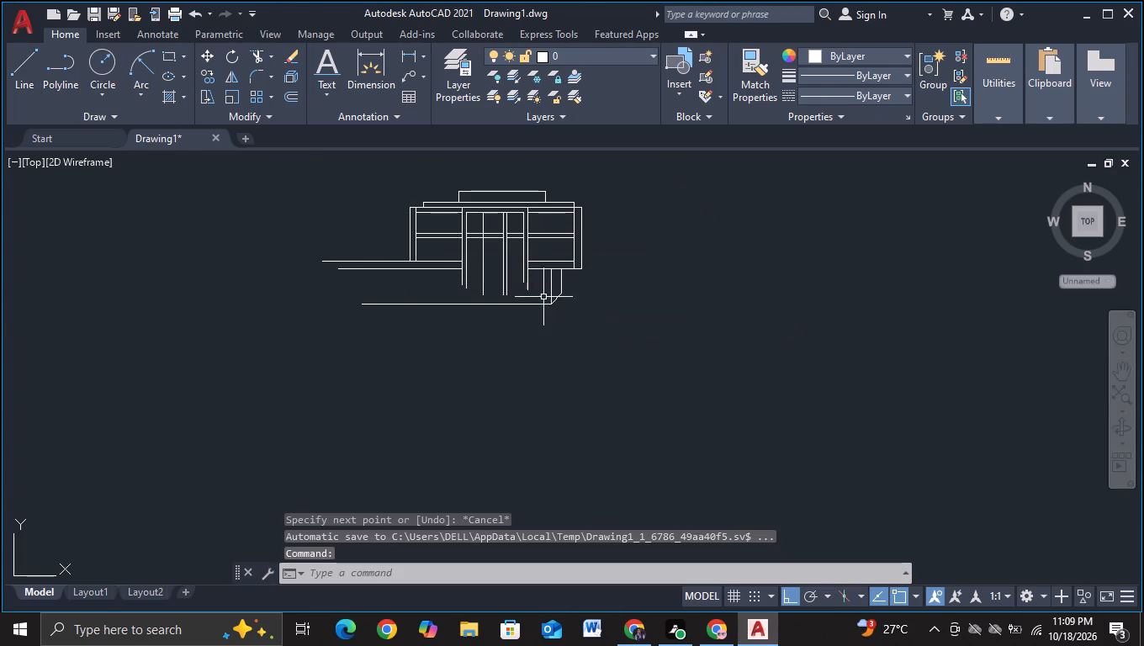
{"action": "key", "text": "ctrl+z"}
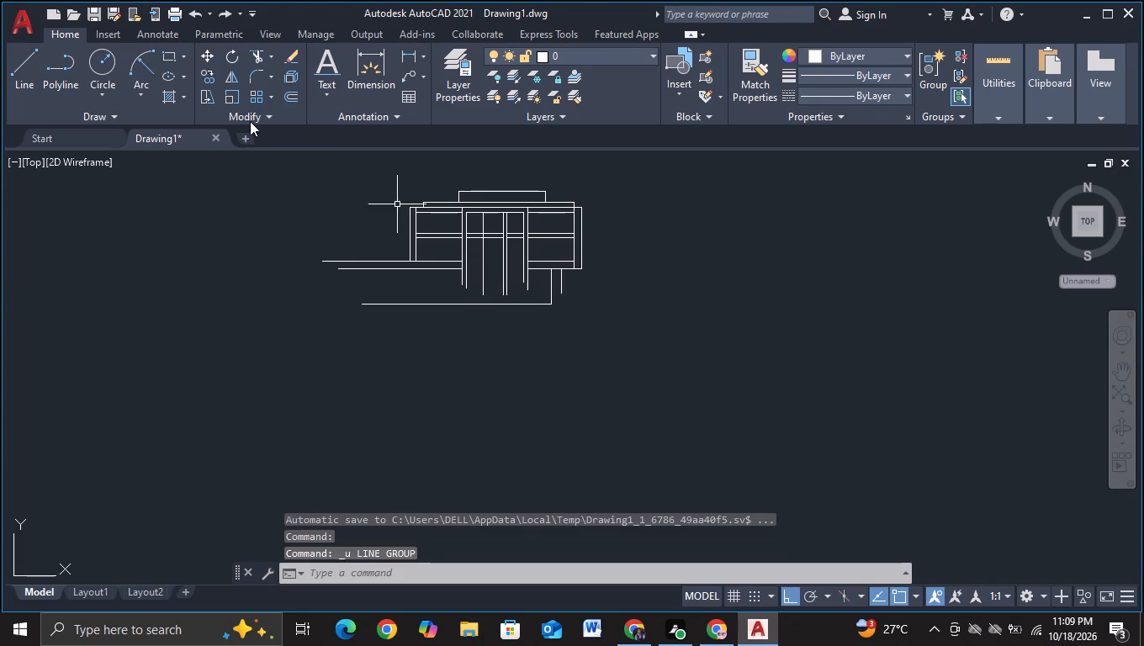
Draw a horizontal line from that corner to the right, continuing the long horizontal line past the building's right end.
{"action": "left_click", "coordinate": [262, 57]}
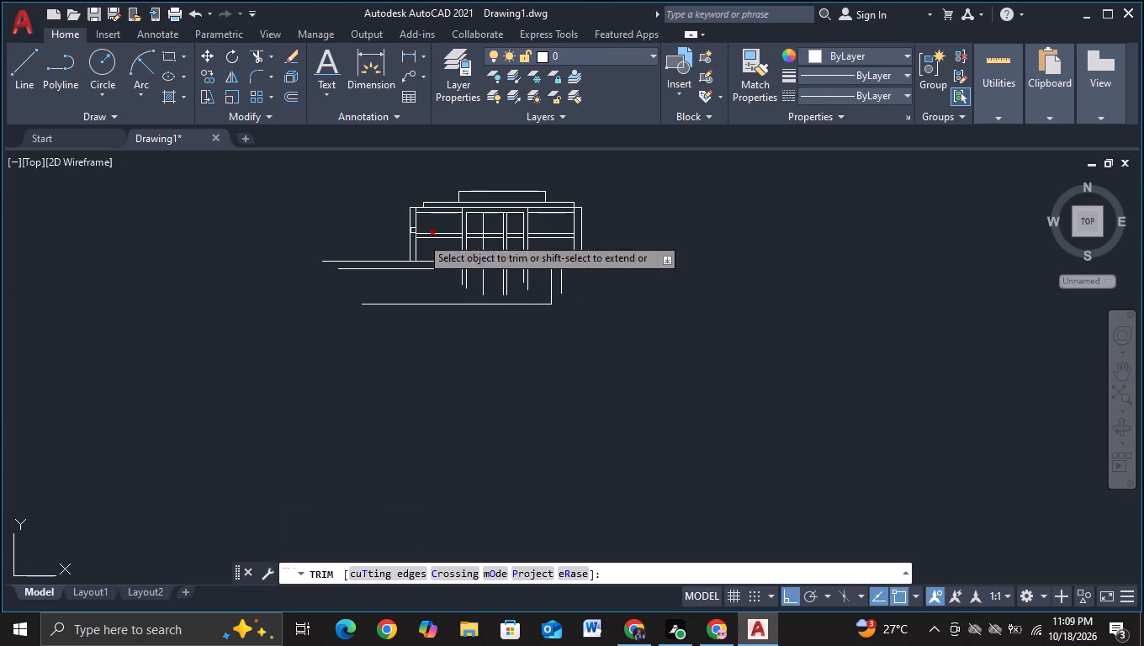
{"action": "scroll", "coordinate": [553, 310], "scroll_direction": "up", "scroll_amount": 1}
{"action": "left_click", "coordinate": [21, 73]}
{"action": "scroll", "coordinate": [632, 250], "scroll_direction": "up", "scroll_amount": 1}
{"action": "left_click", "coordinate": [500, 332]}
{"action": "left_click", "coordinate": [613, 336]}
{"action": "key", "text": "Escape"}
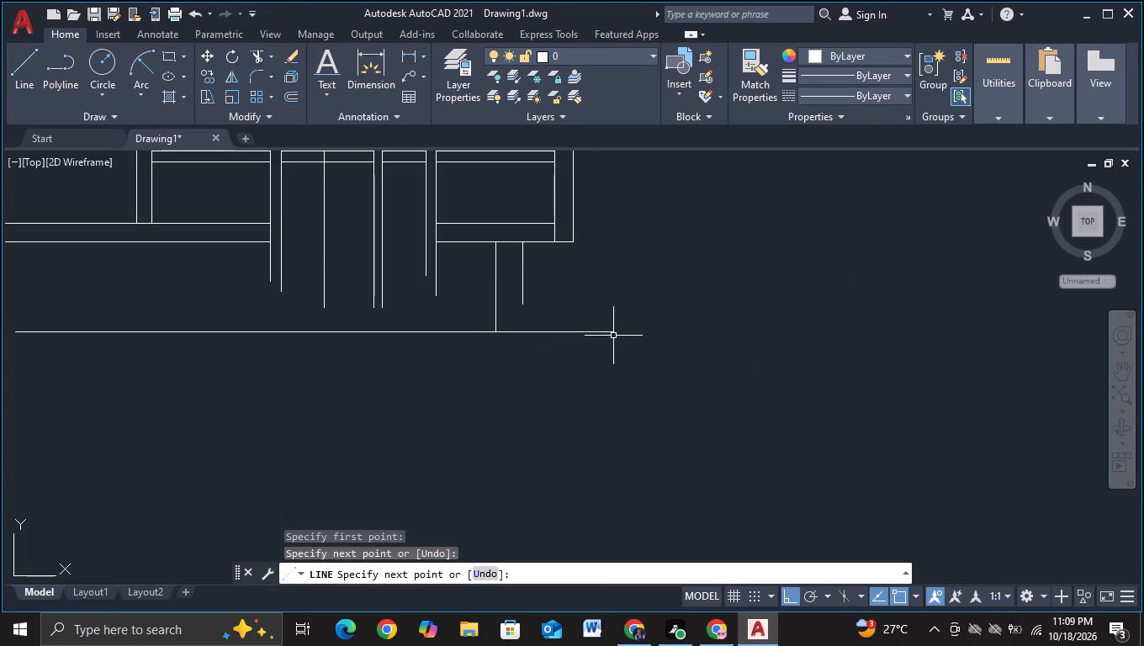
Lengthen the right short vertical with a line down across the new horizontal line, and trim the part below it.
{"action": "left_click", "coordinate": [19, 64]}
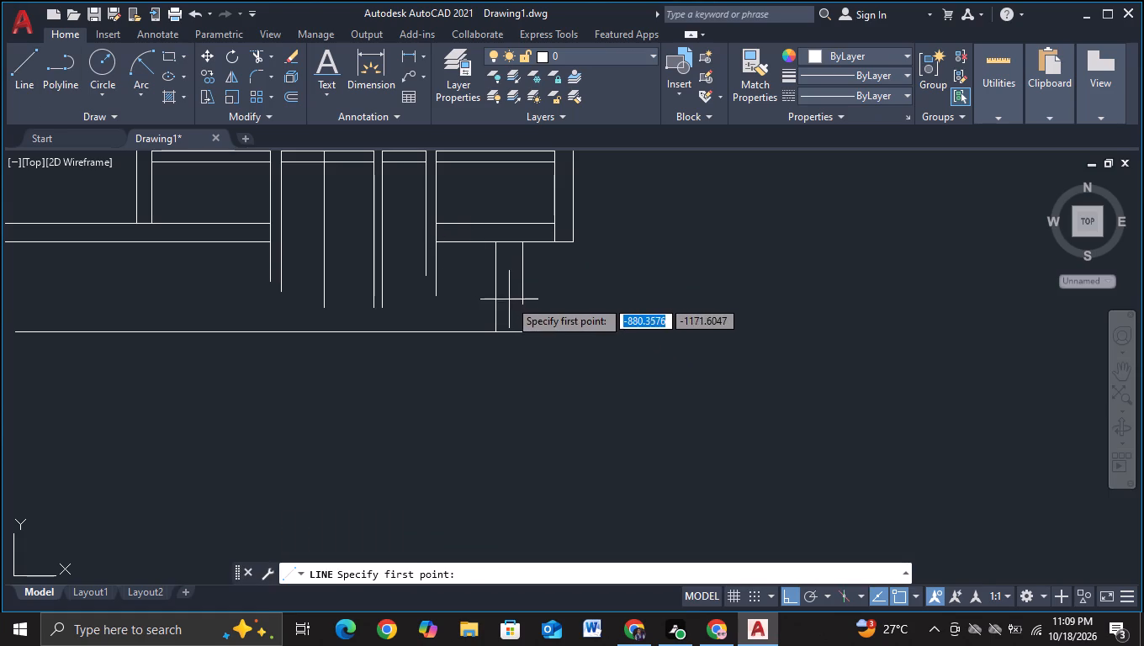
{"action": "left_click", "coordinate": [523, 306]}
{"action": "left_click", "coordinate": [516, 375]}
{"action": "key", "text": "Escape"}
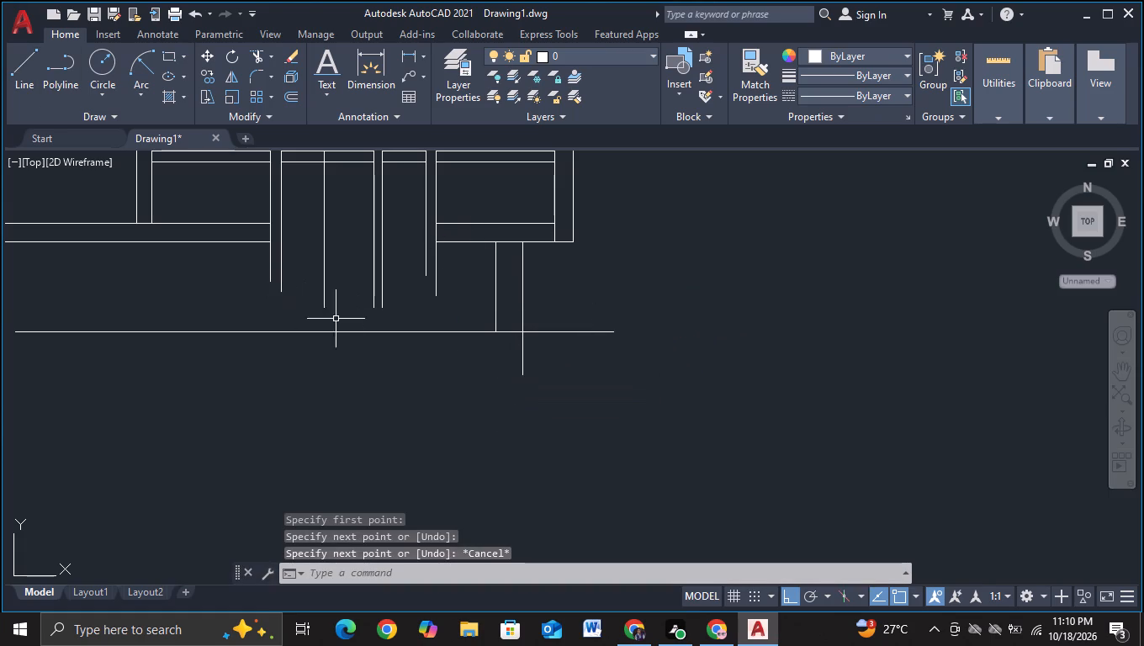
{"action": "left_click", "coordinate": [258, 56]}
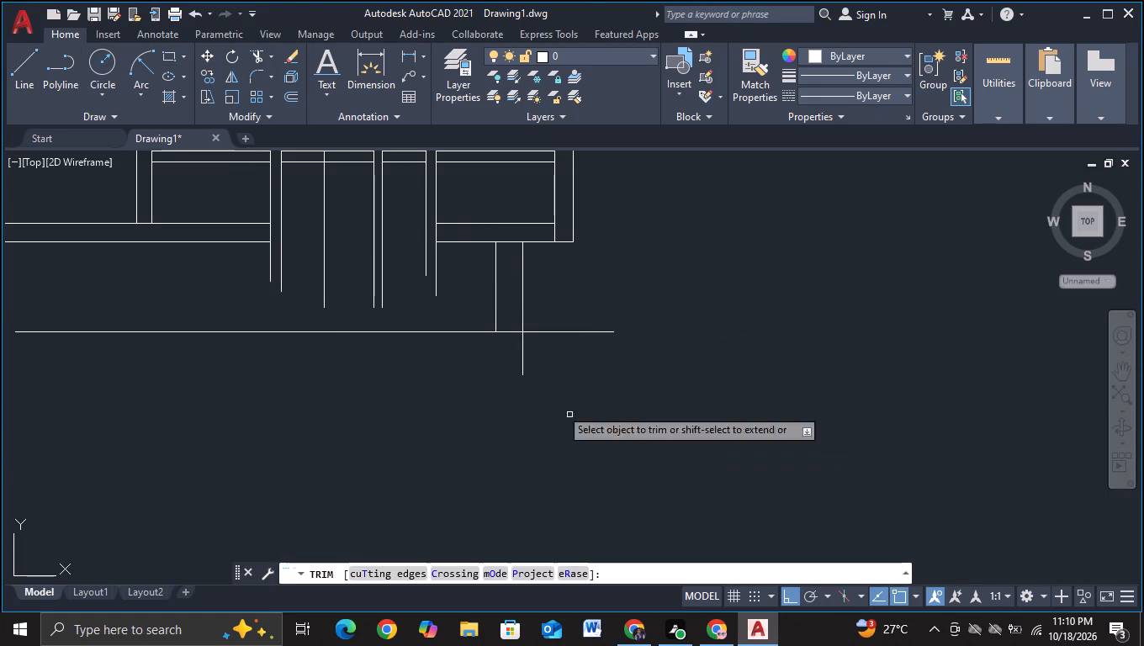
{"action": "left_click_drag", "start_coordinate": [490, 370], "coordinate": [587, 363]}
Draw a line down from the new horizontal line's right end and back left, ending roughly beneath that line's left end.
{"action": "scroll", "coordinate": [591, 369], "scroll_direction": "down", "scroll_amount": 1}
{"action": "middle_click_drag", "start_coordinate": [668, 417], "coordinate": [703, 401]}
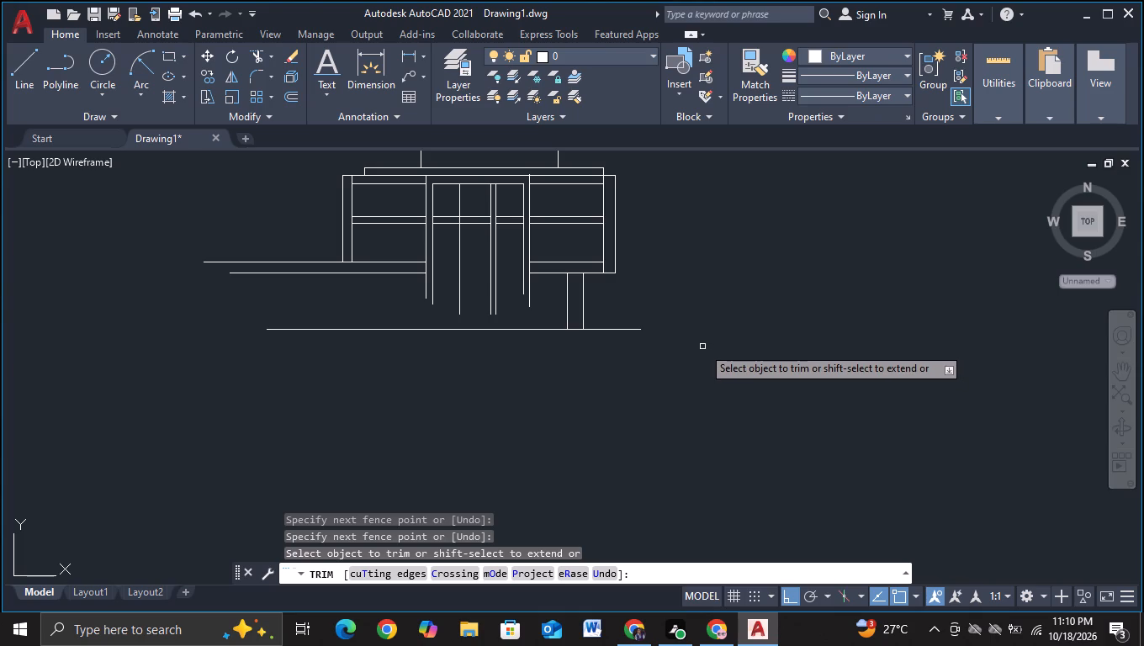
{"action": "left_click", "coordinate": [16, 73]}
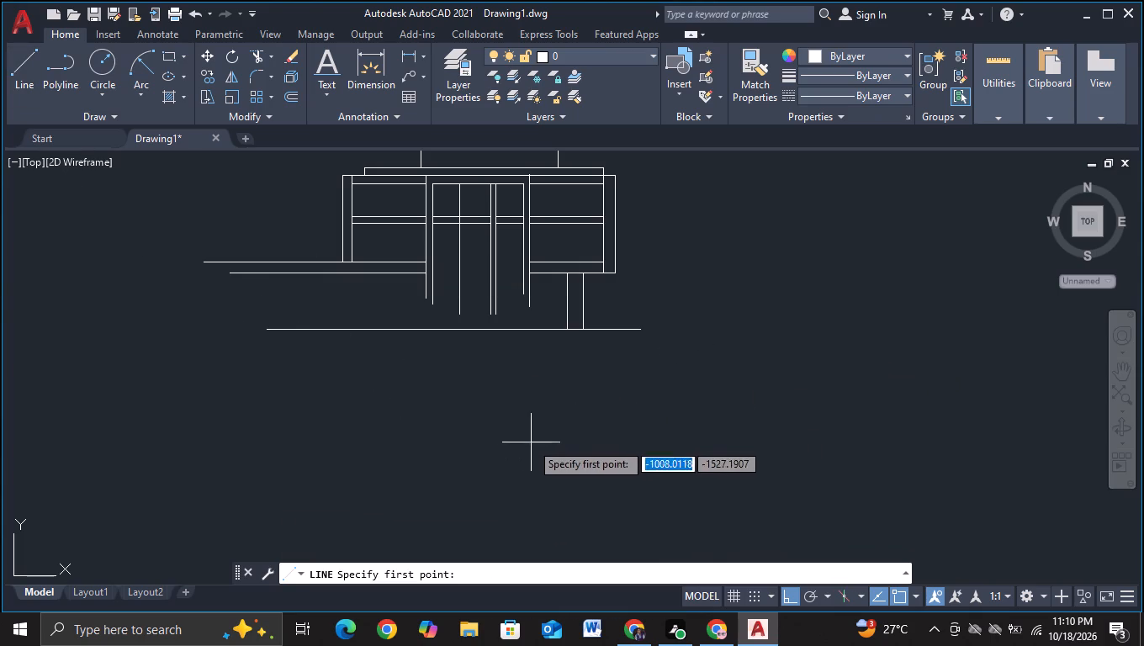
{"action": "left_click", "coordinate": [637, 330]}
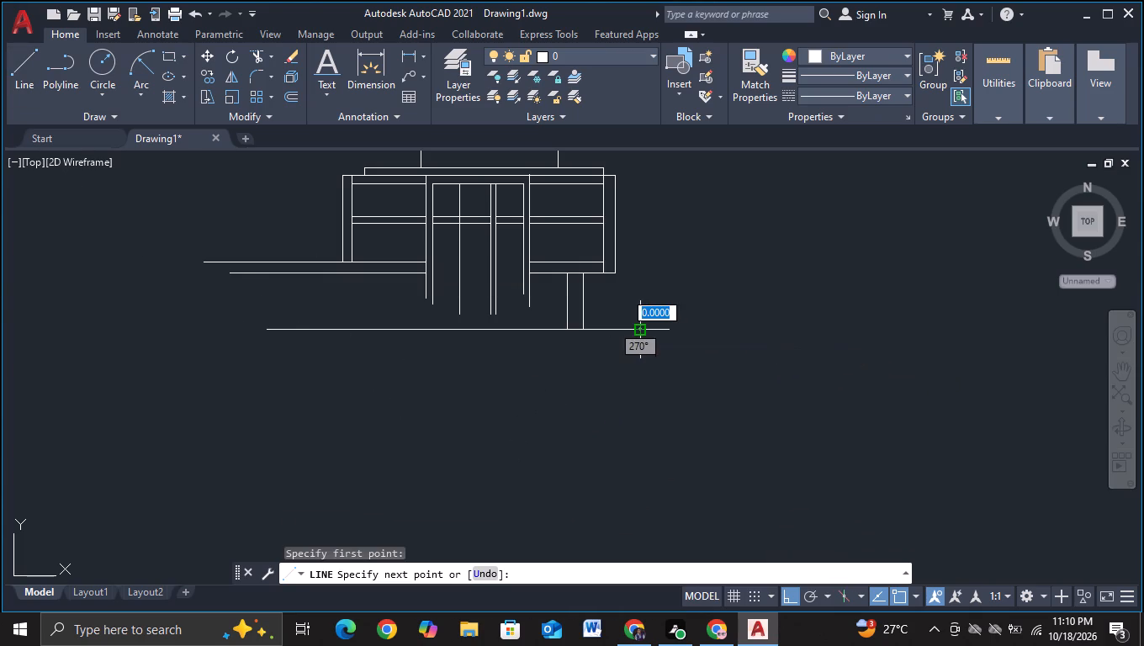
{"action": "middle_click_drag", "start_coordinate": [628, 517], "coordinate": [635, 359]}
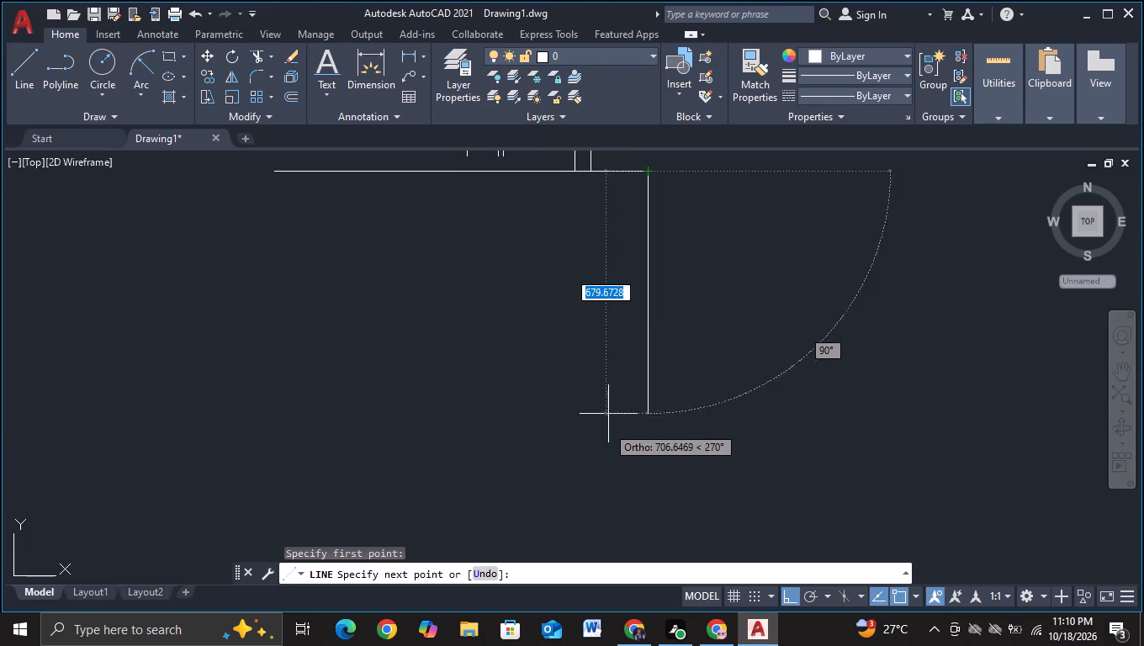
{"action": "left_click", "coordinate": [624, 326]}
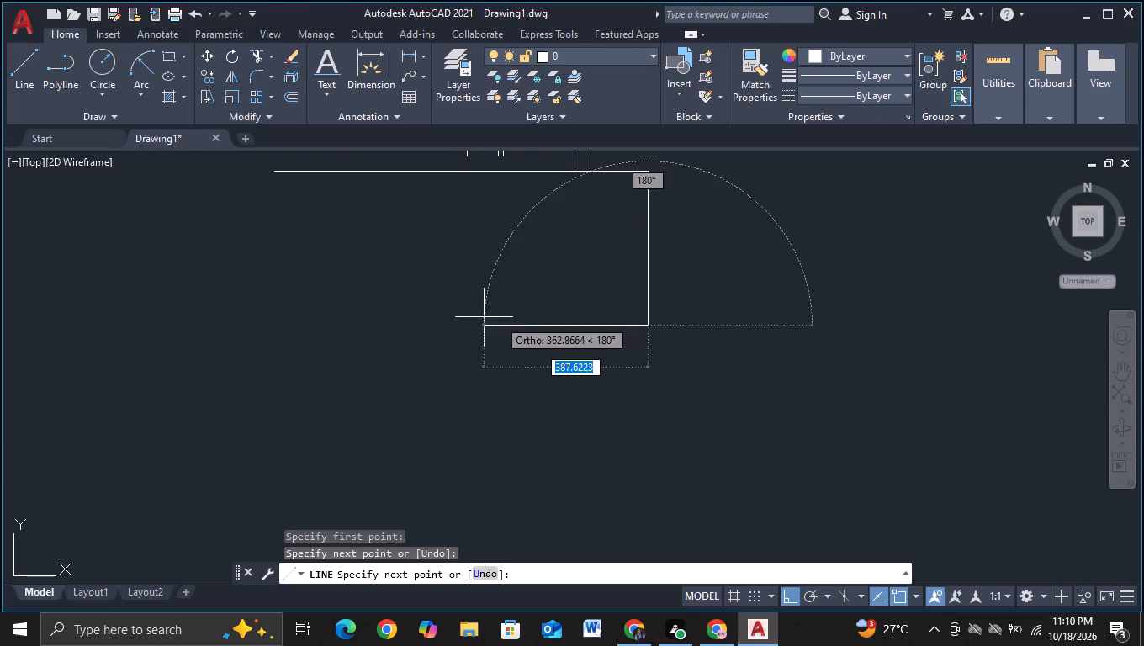
{"action": "middle_click_drag", "start_coordinate": [371, 308], "coordinate": [610, 333]}
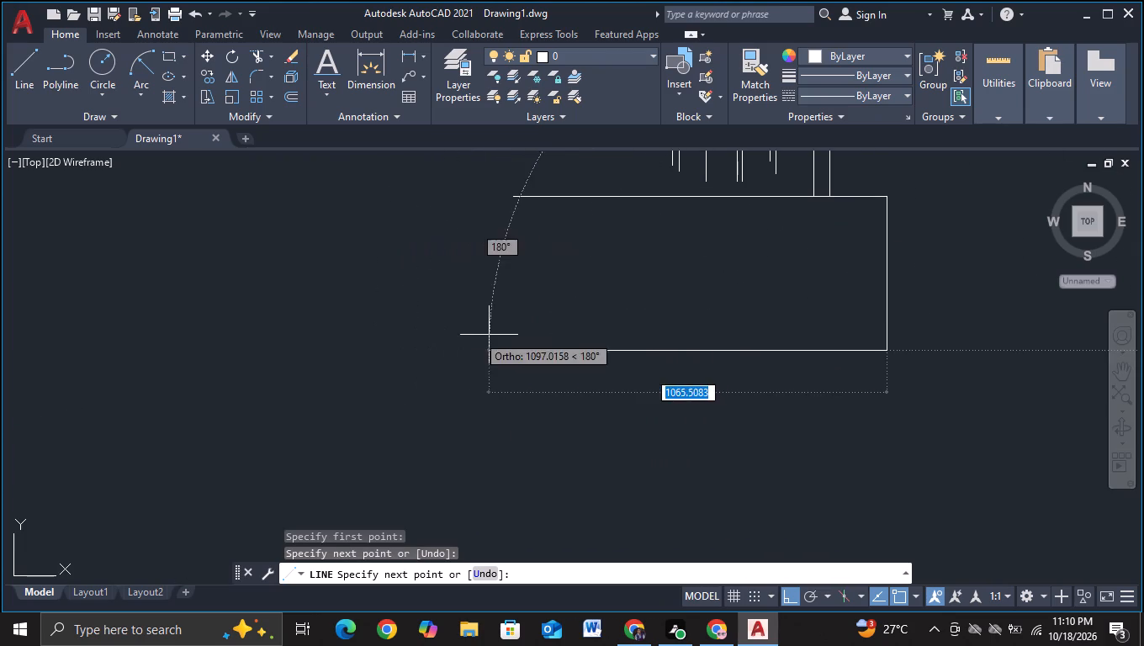
{"action": "left_click", "coordinate": [509, 336]}
{"action": "key", "text": "Escape"}
{"action": "scroll", "coordinate": [567, 288], "scroll_direction": "down", "scroll_amount": 2}
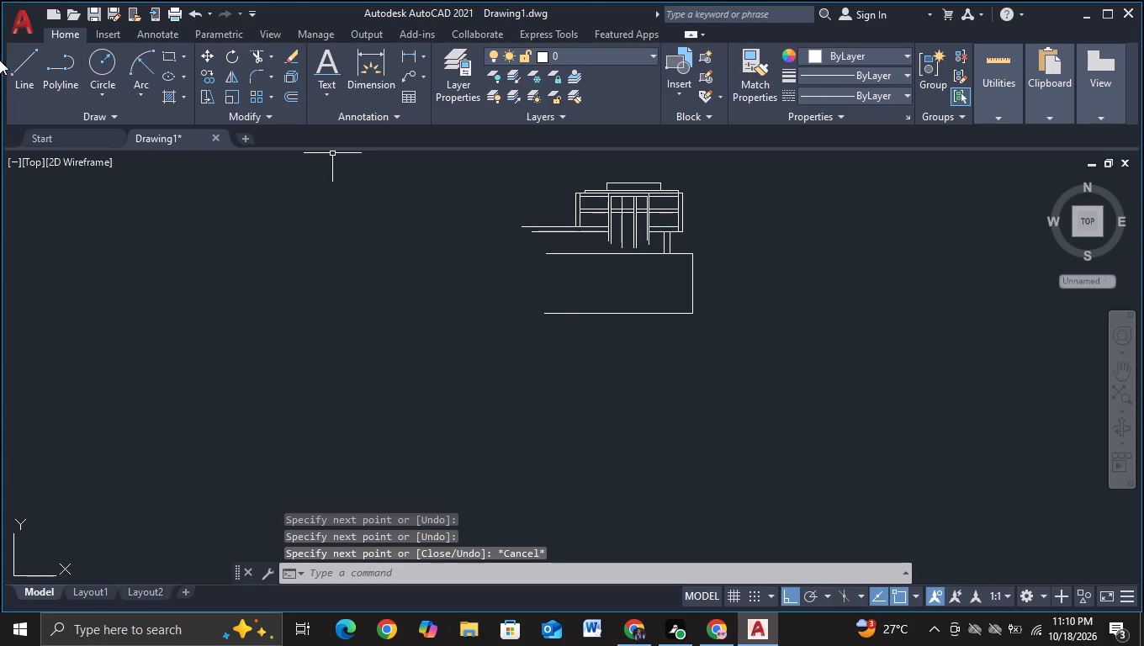
{"action": "key", "text": "Escape"}
Extend all the entrance bay's frame and divider verticals down to the bottom horizontal line.
{"action": "key", "text": "e"}
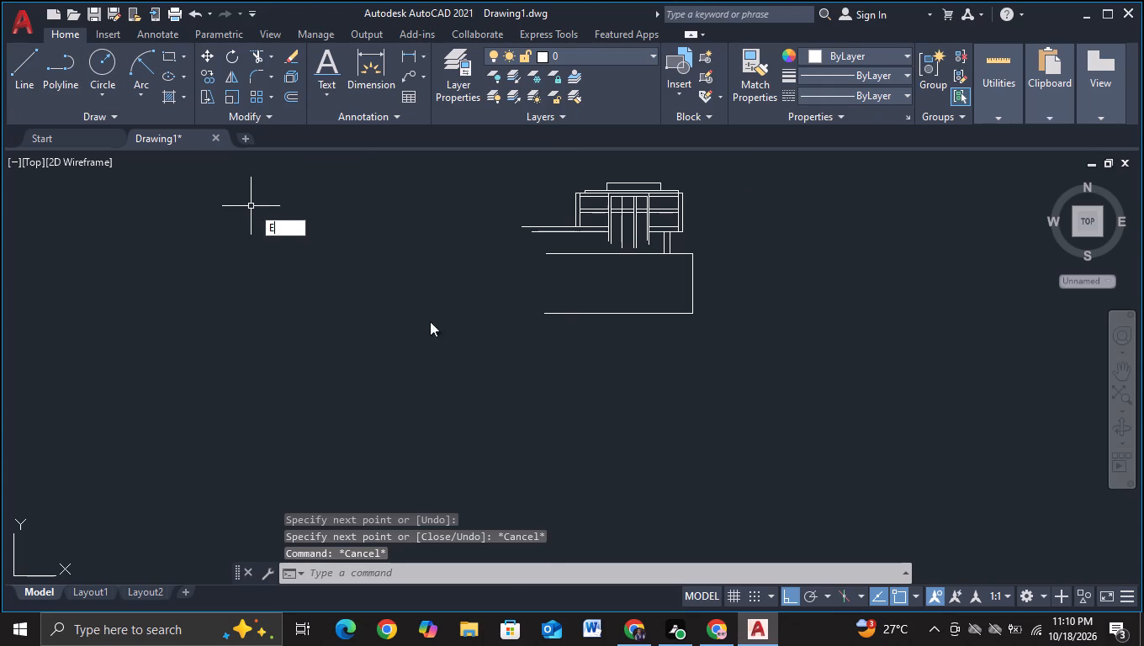
{"action": "left_click", "coordinate": [353, 262]}
{"action": "scroll", "coordinate": [580, 280], "scroll_direction": "up", "scroll_amount": 2}
{"action": "middle_click_drag", "start_coordinate": [606, 262], "coordinate": [596, 368]}
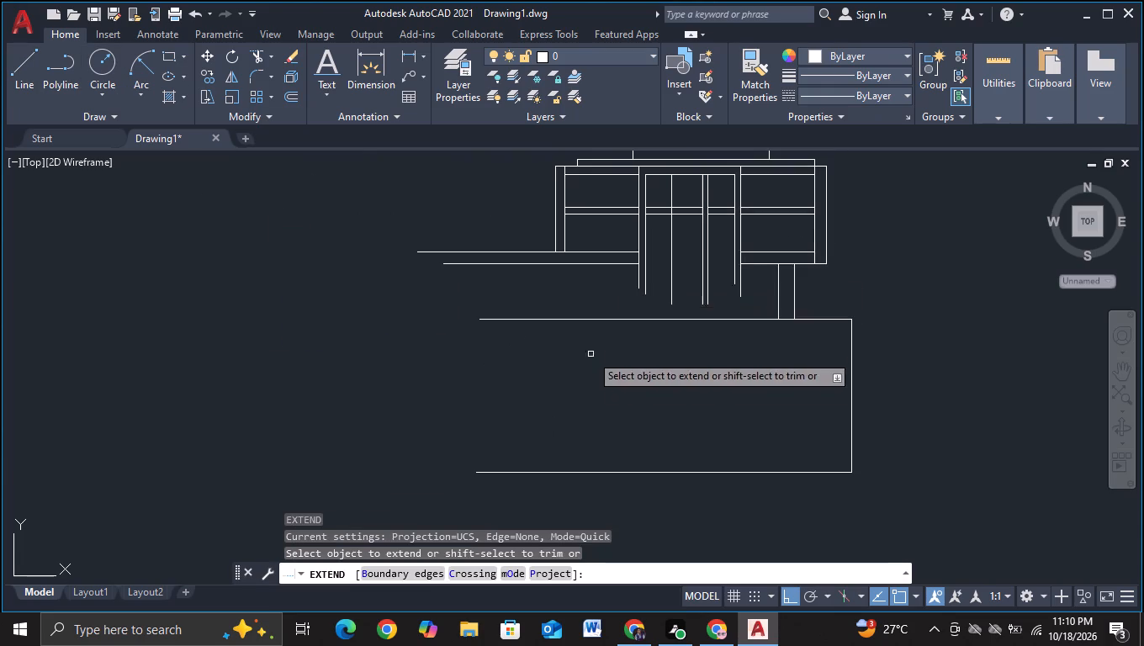
{"action": "left_click_drag", "start_coordinate": [606, 278], "coordinate": [749, 282]}
{"action": "left_click_drag", "start_coordinate": [610, 309], "coordinate": [700, 303]}
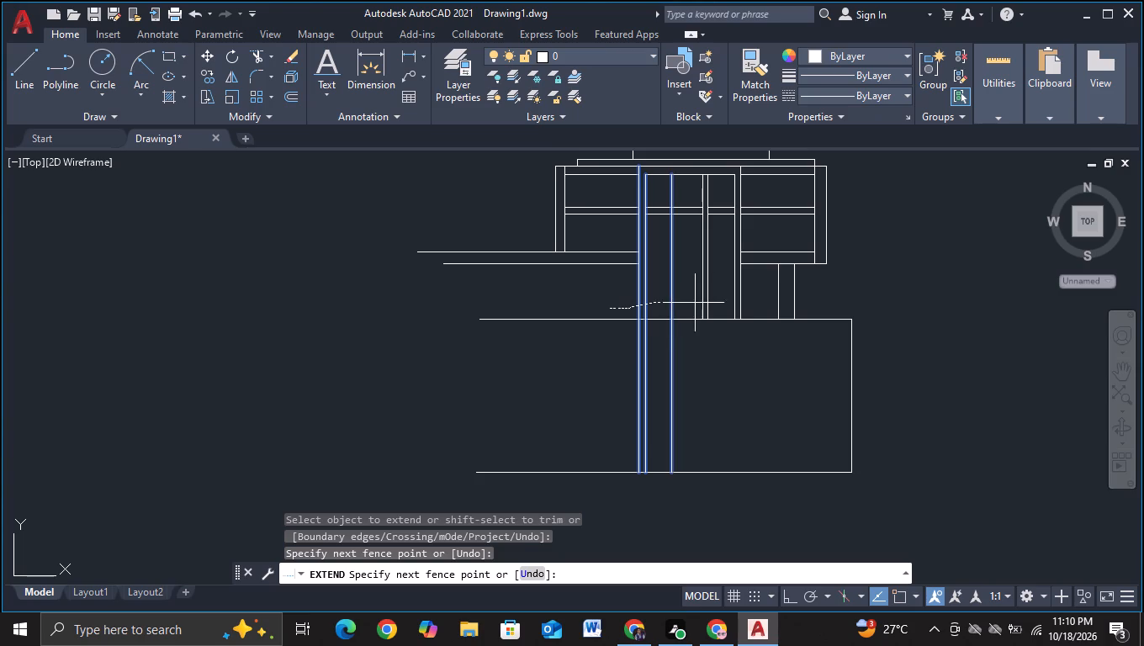
{"action": "left_click_drag", "start_coordinate": [700, 303], "coordinate": [753, 302]}
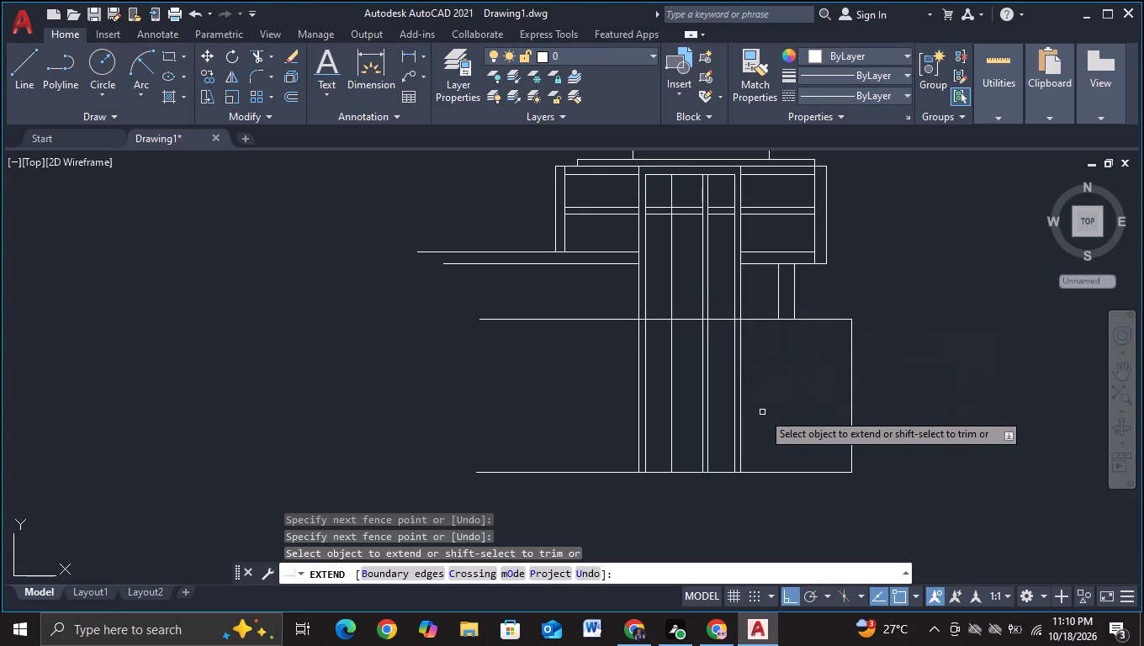
{"action": "key", "text": "Escape"}
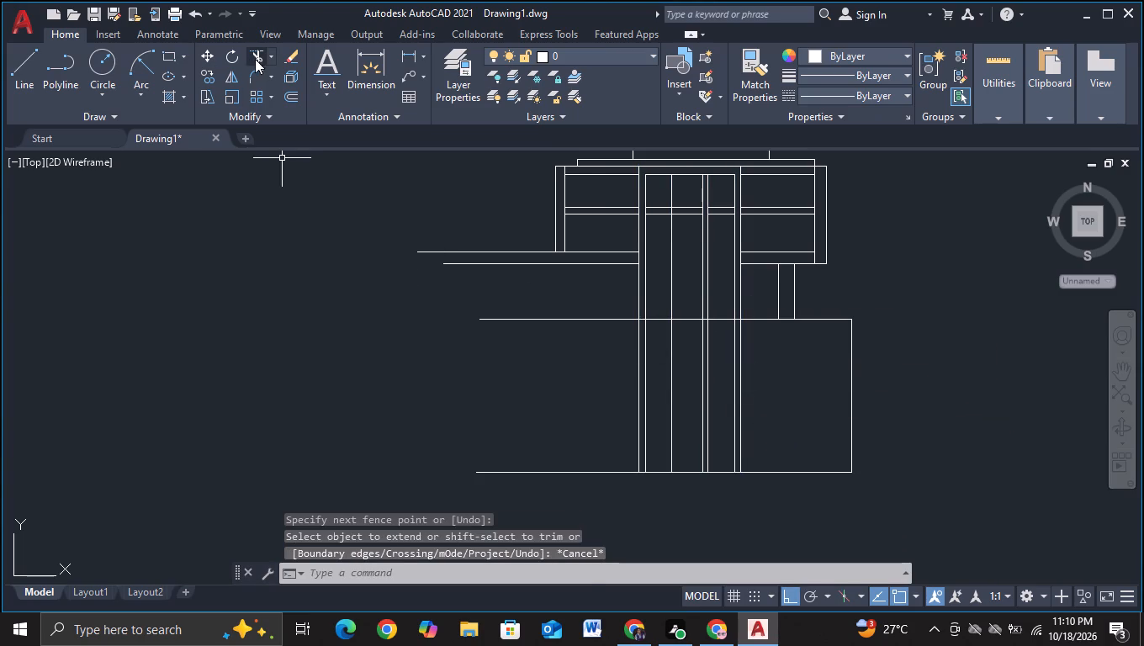
Trim away every piece of the lower storey's top horizontal line that crosses the entrance bay, including between its paired frame and divider verticals.
{"action": "left_click", "coordinate": [255, 59]}
{"action": "left_click", "coordinate": [663, 320]}
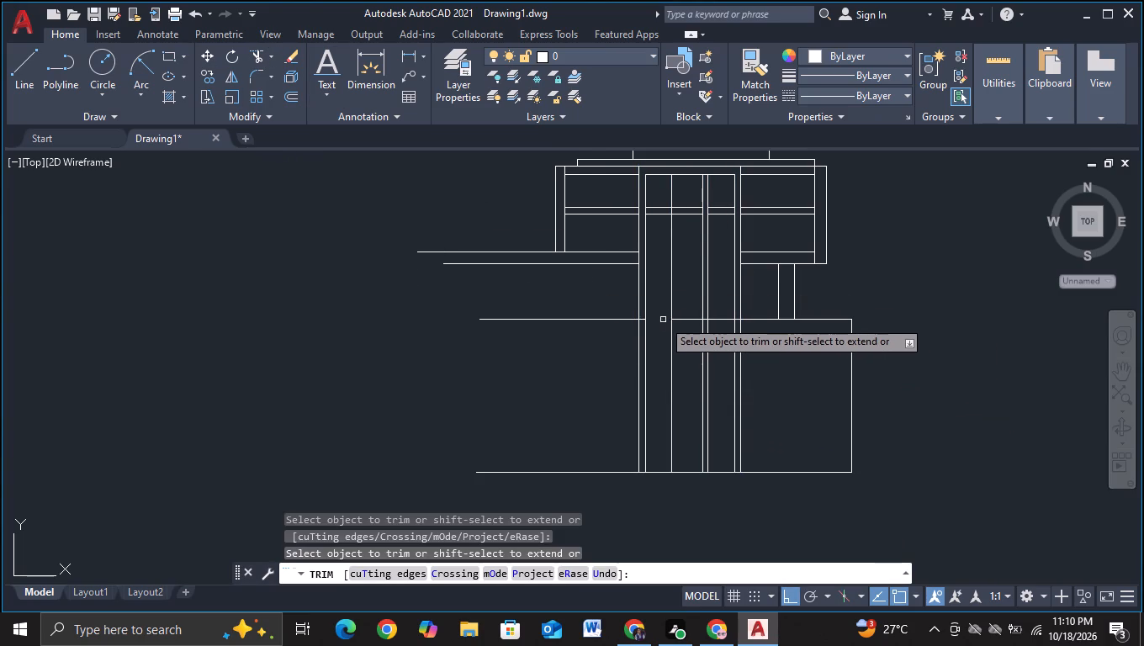
{"action": "left_click", "coordinate": [677, 321]}
{"action": "left_click", "coordinate": [718, 319]}
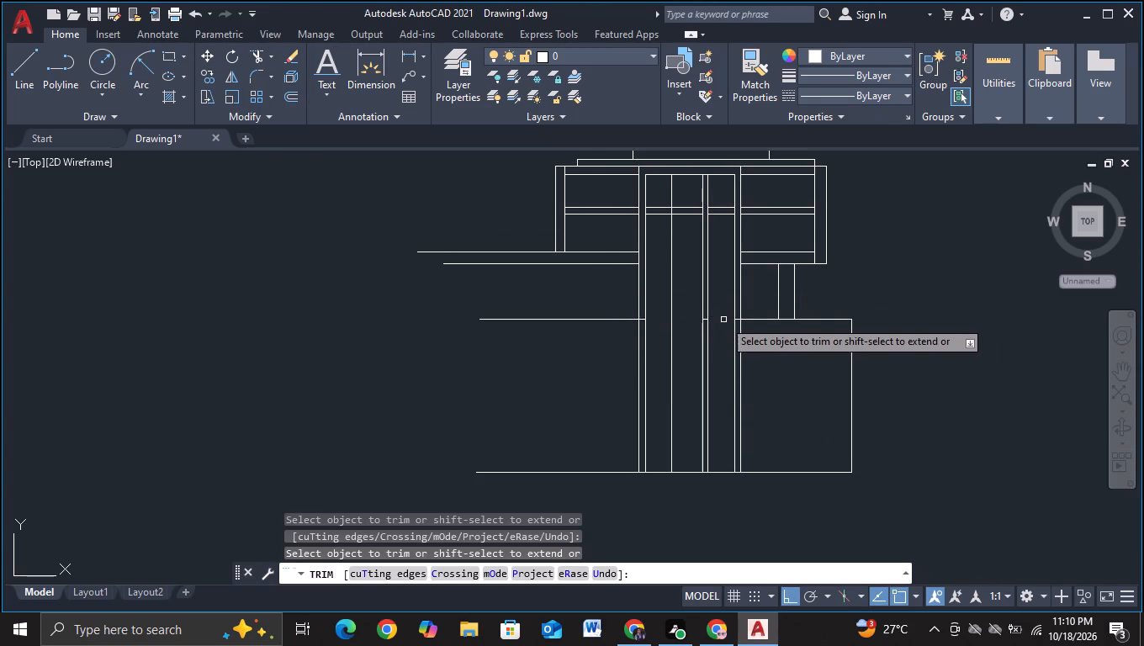
{"action": "scroll", "coordinate": [706, 324], "scroll_direction": "up", "scroll_amount": 2}
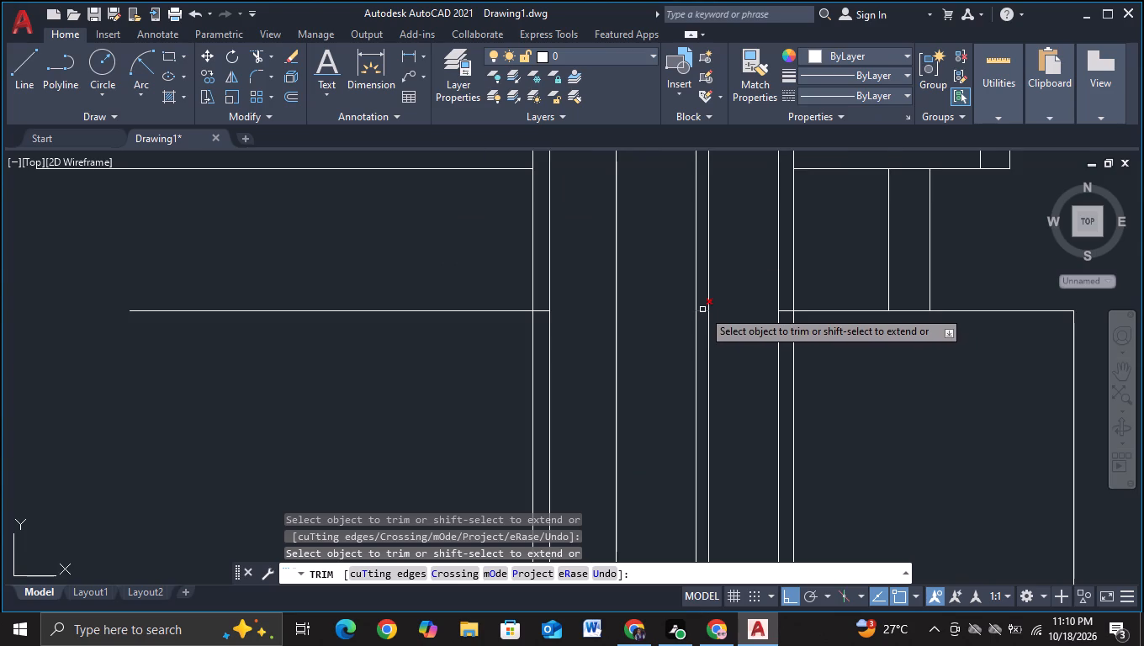
{"action": "left_click", "coordinate": [702, 310]}
{"action": "left_click", "coordinate": [542, 313]}
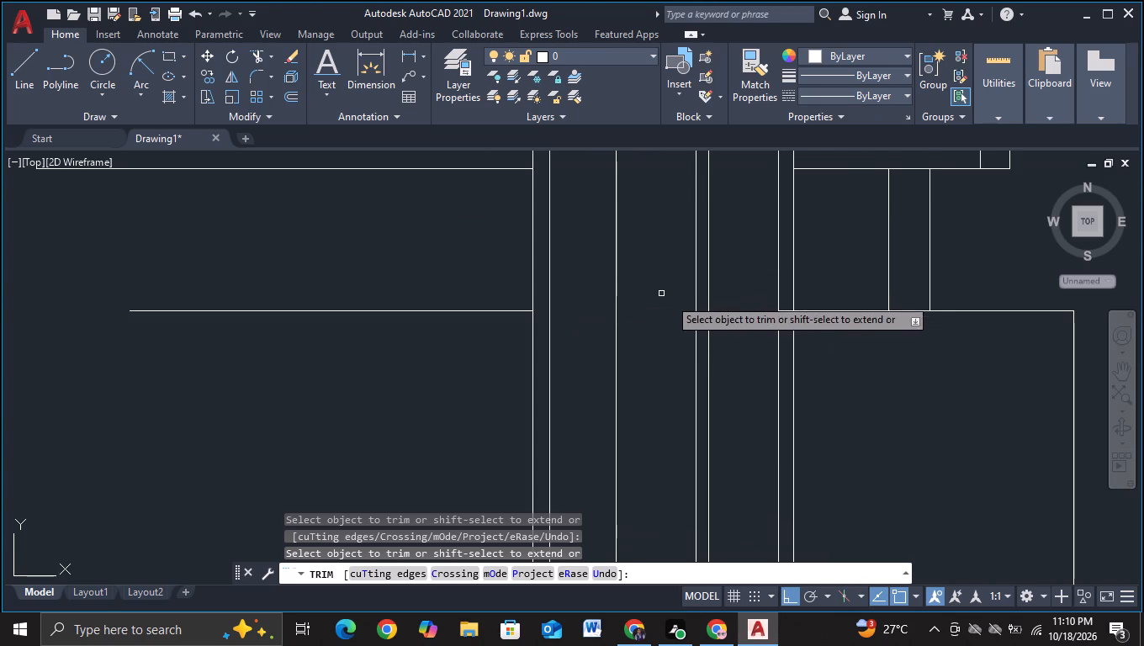
{"action": "left_click", "coordinate": [786, 310]}
{"action": "scroll", "coordinate": [815, 327], "scroll_direction": "down", "scroll_amount": 2}
{"action": "middle_click_drag", "start_coordinate": [864, 388], "coordinate": [843, 391]}
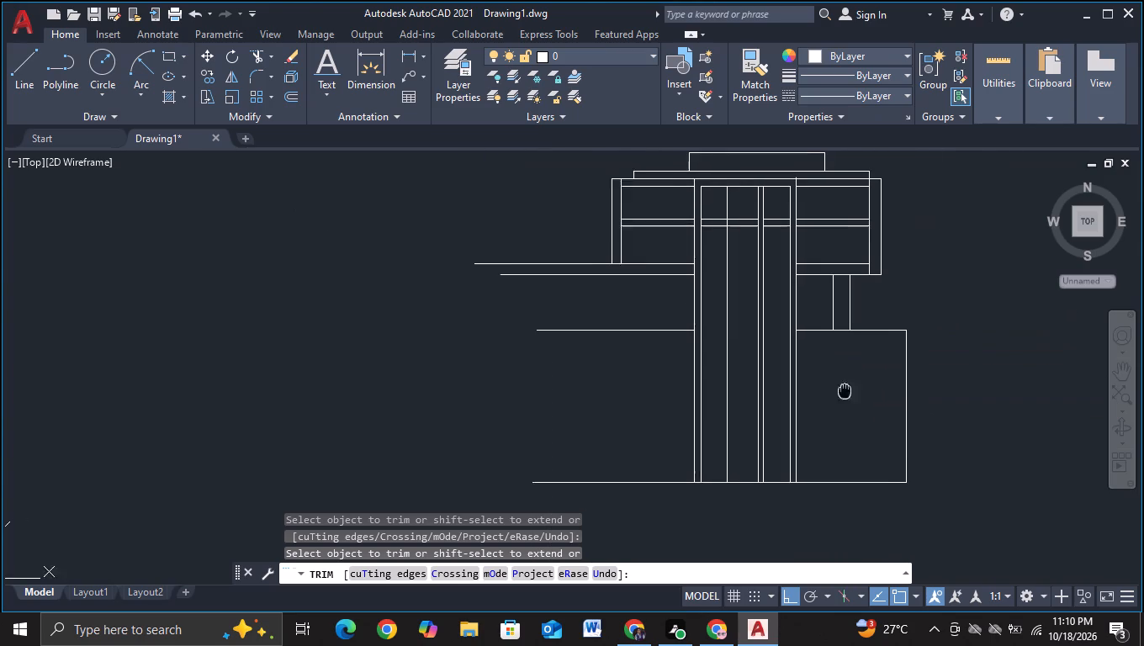
{"action": "middle_click_drag", "start_coordinate": [843, 391], "coordinate": [839, 391]}
{"action": "key", "text": "Escape"}
Start a new line for the lower part of the elevation.
{"action": "middle_click_drag", "start_coordinate": [839, 394], "coordinate": [800, 361]}
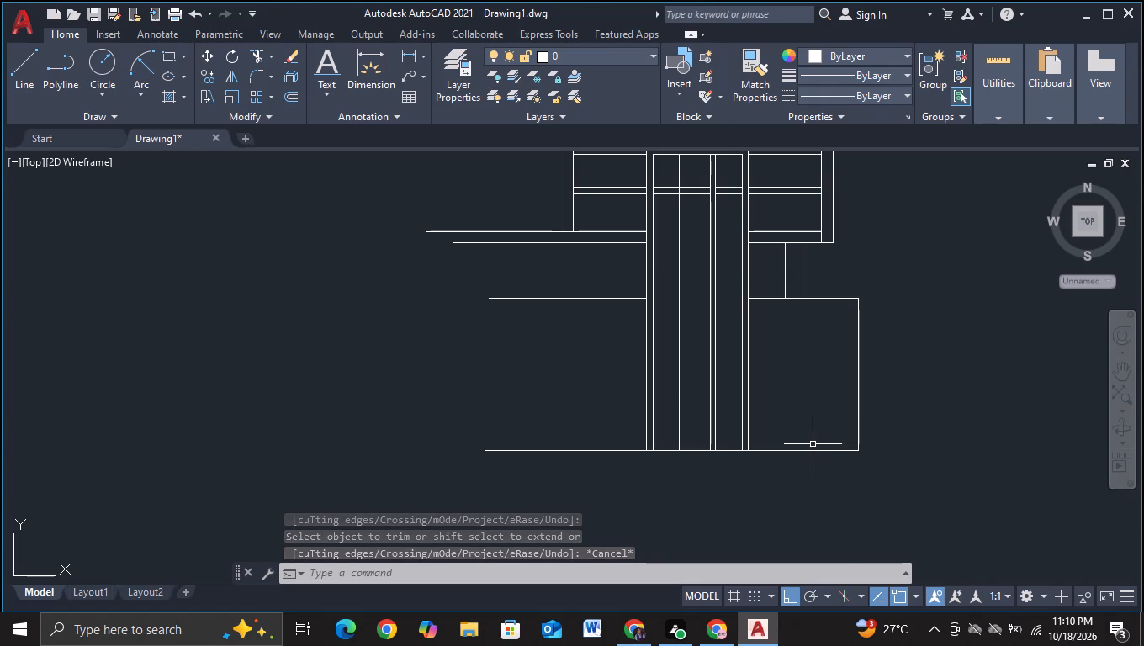
{"action": "middle_click_drag", "start_coordinate": [812, 444], "coordinate": [821, 404]}
{"action": "left_click", "coordinate": [14, 80]}
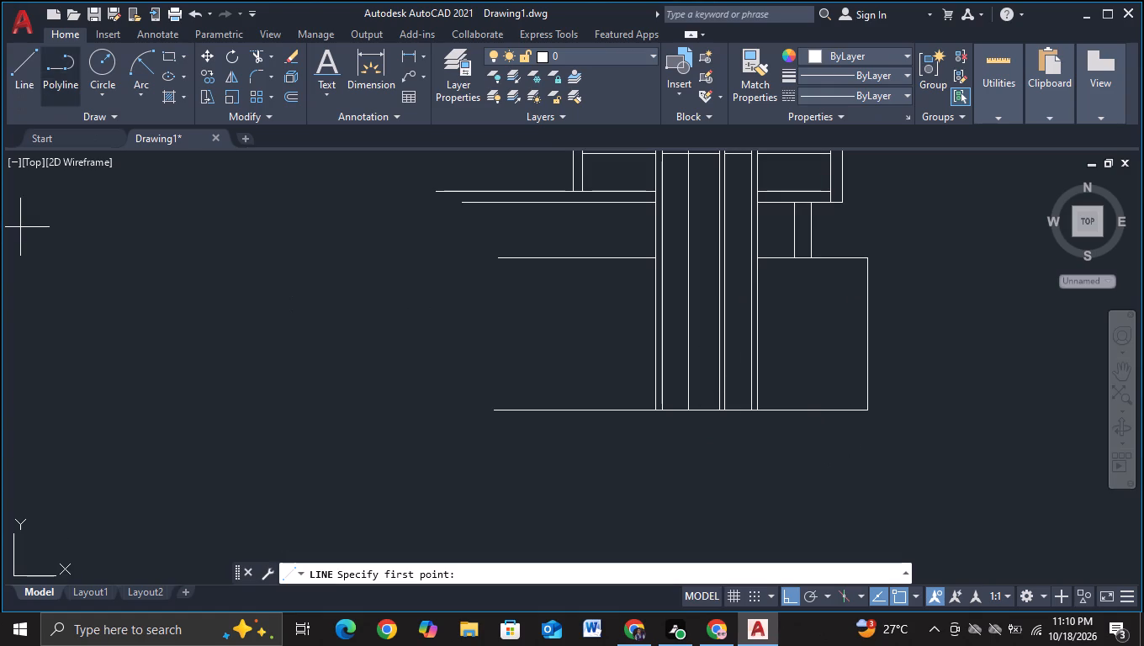
{"action": "scroll", "coordinate": [718, 476], "scroll_direction": "down", "scroll_amount": 1}
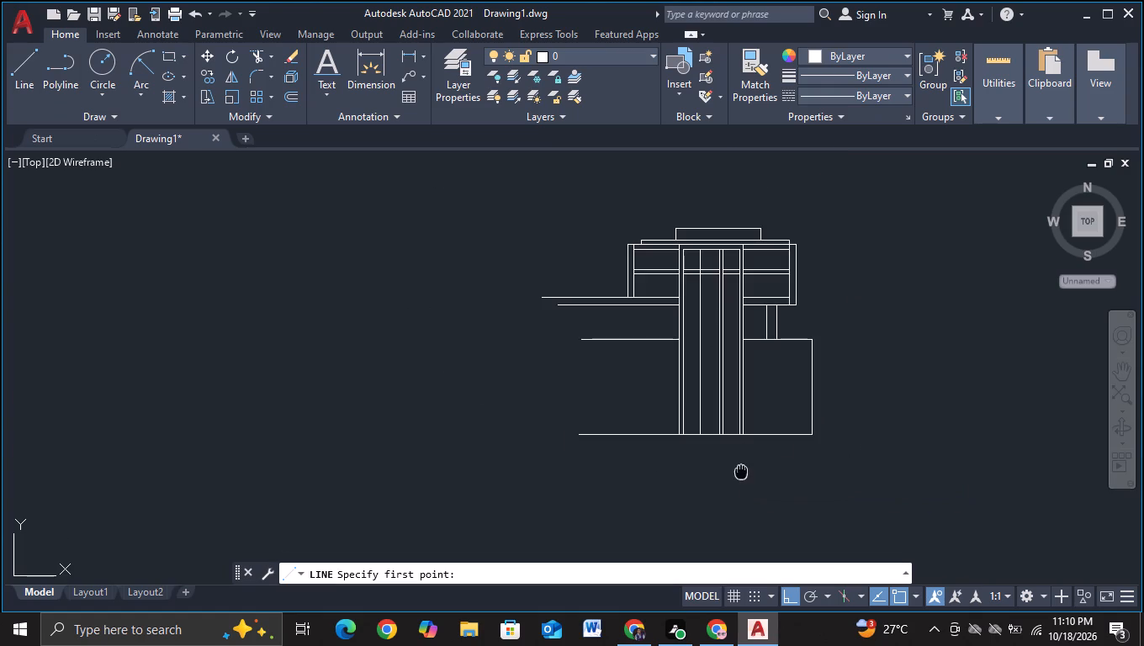
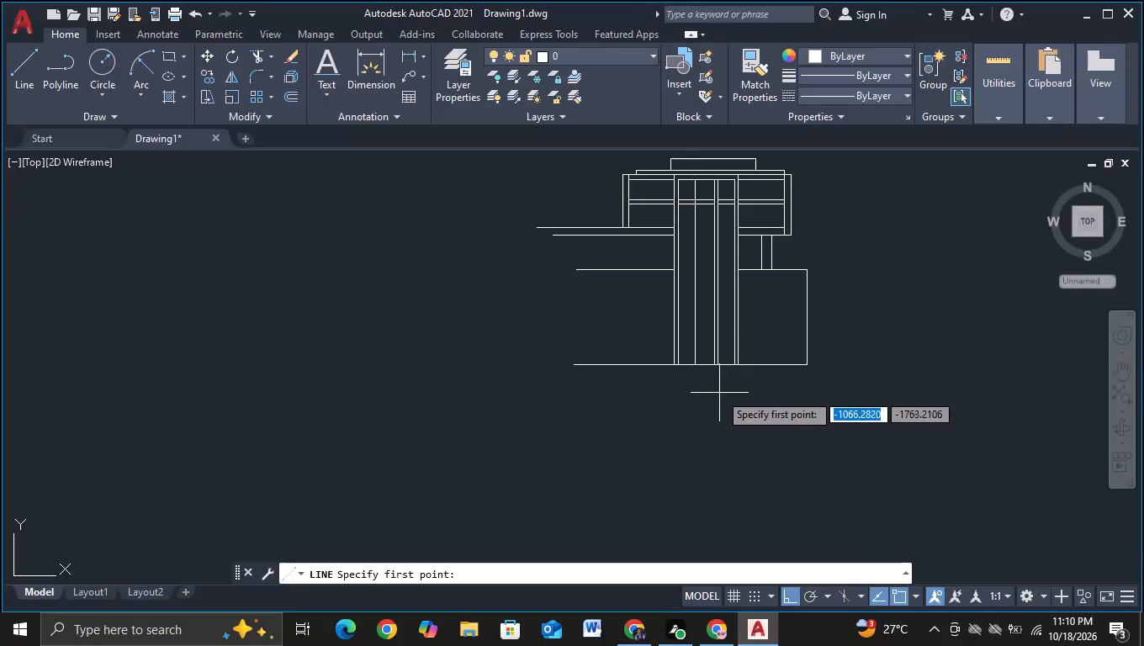
Draw a horizontal line about 288 units long across the entrance bay, bridging the gap in the upper of the two slab lines.
{"action": "scroll", "coordinate": [741, 277], "scroll_direction": "up", "scroll_amount": 2}
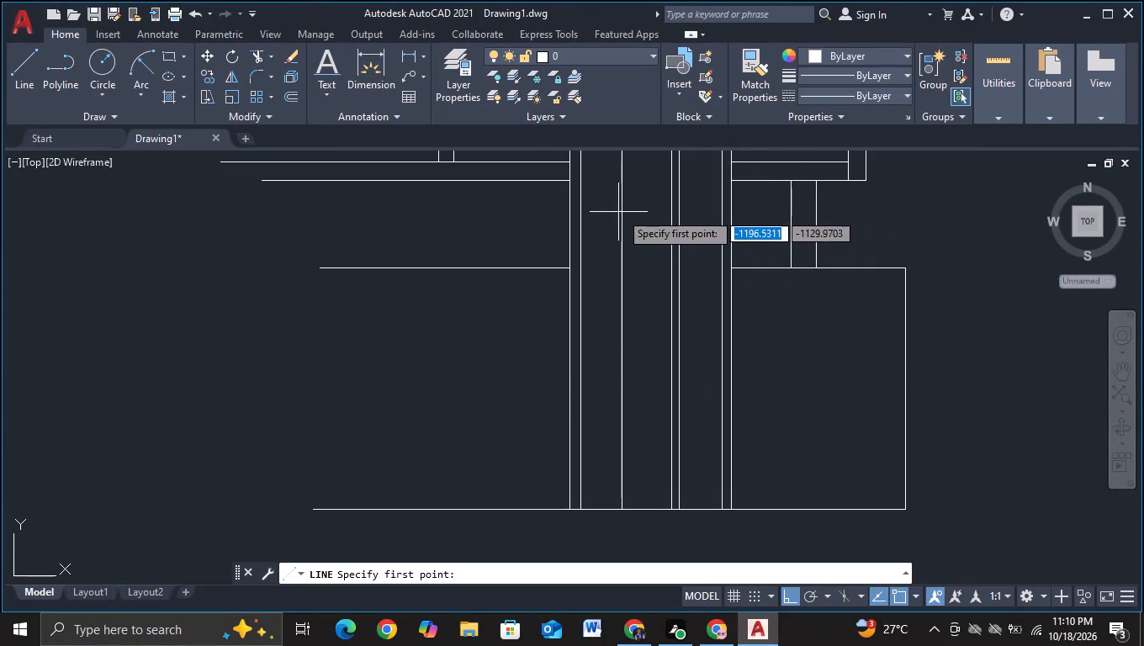
{"action": "middle_click_drag", "start_coordinate": [632, 207], "coordinate": [663, 341]}
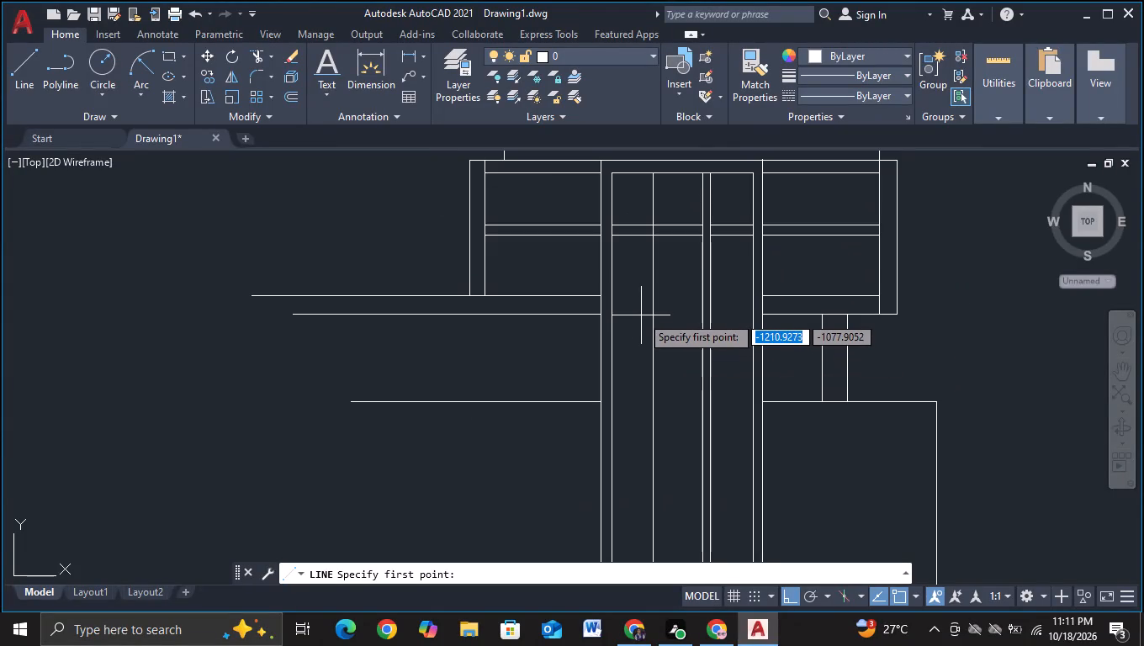
{"action": "left_click", "coordinate": [601, 296]}
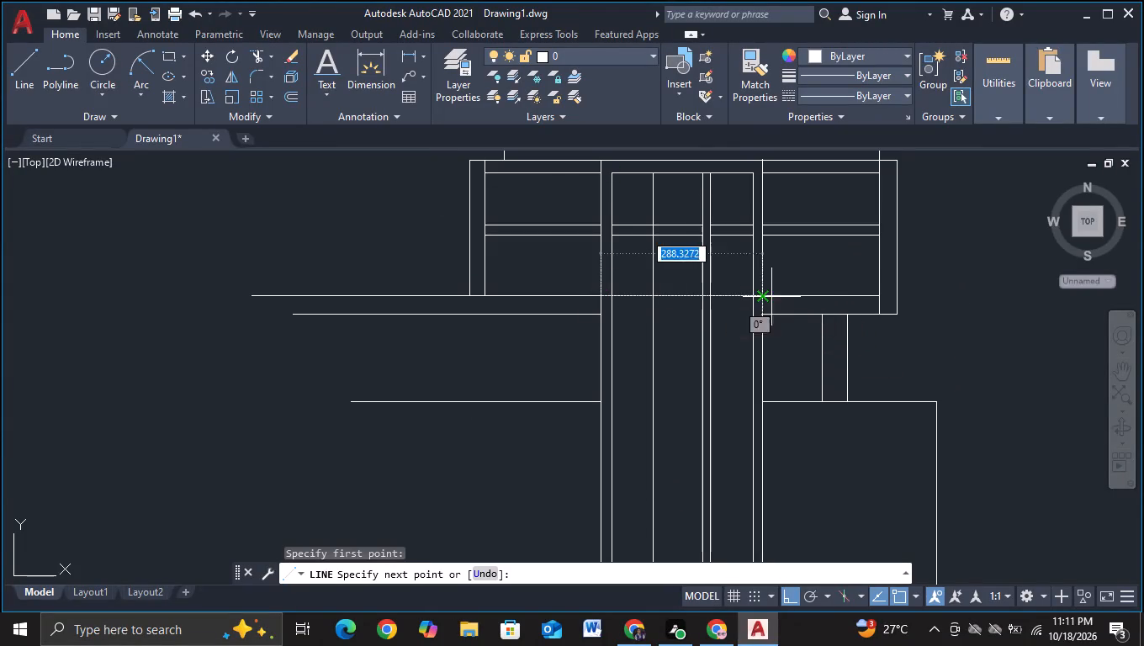
{"action": "left_click", "coordinate": [771, 297]}
{"action": "key", "text": "Escape"}
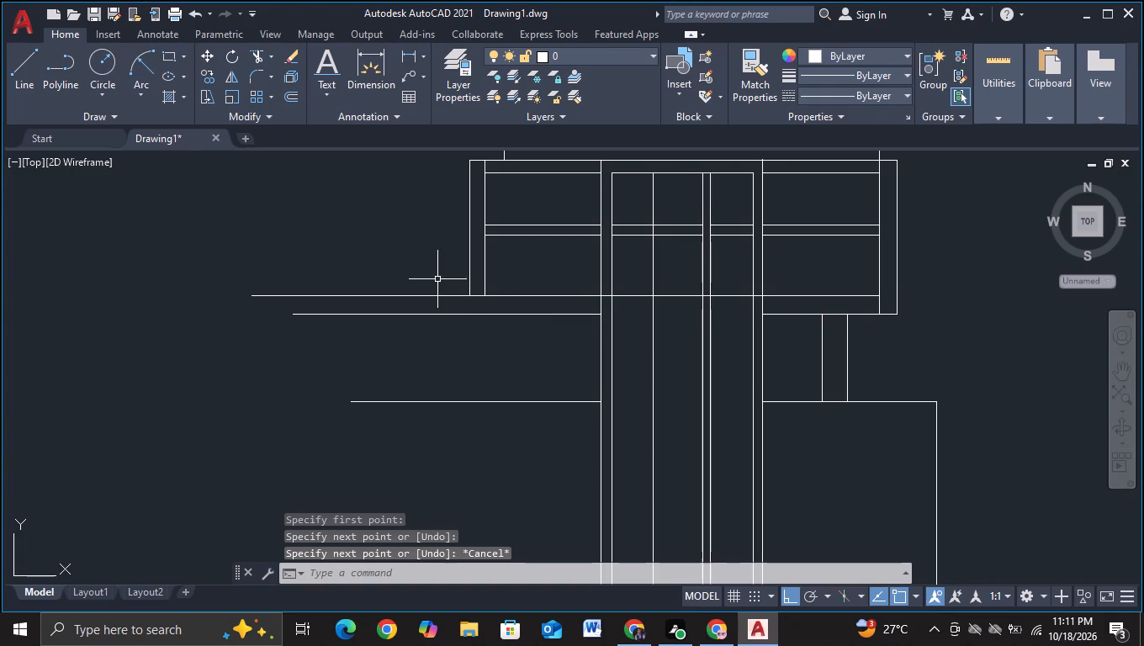
{"action": "left_click", "coordinate": [16, 85]}
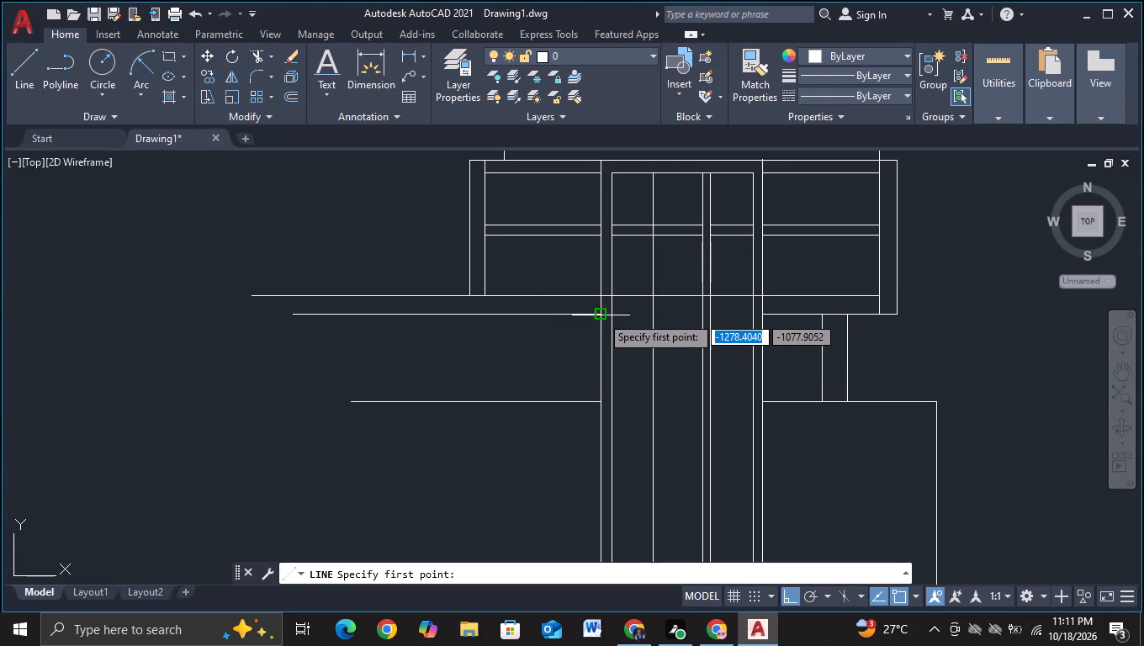
{"action": "key", "text": "Escape"}
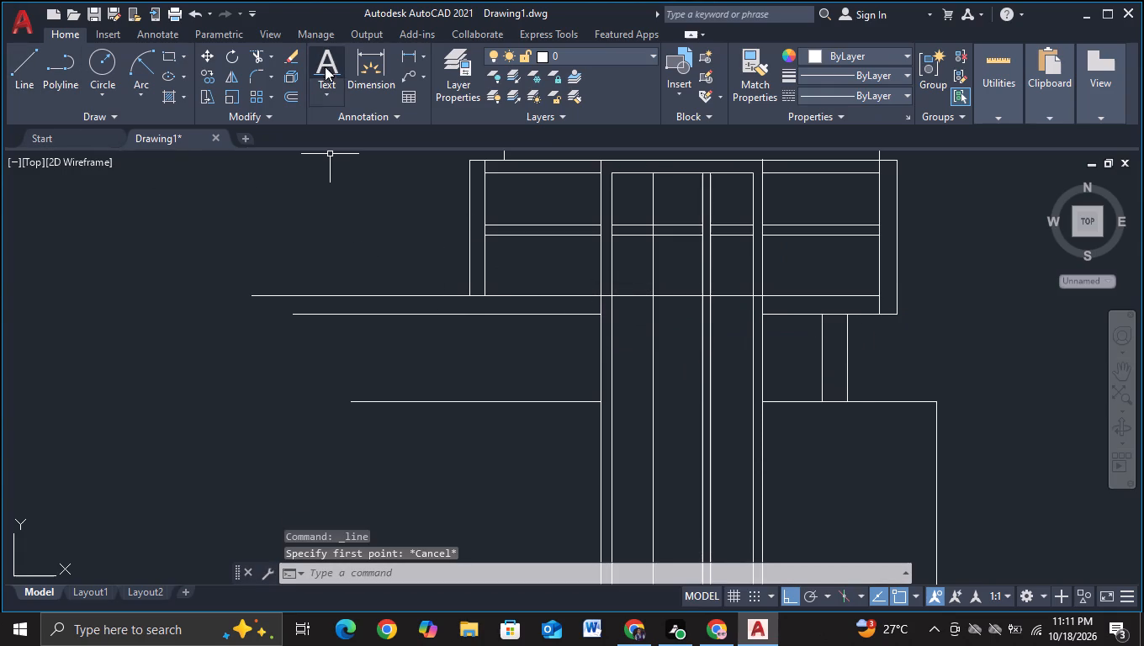
Trim the new crossing line out from between the entrance bay's paired frame verticals and its paired divider verticals.
{"action": "left_click", "coordinate": [260, 60]}
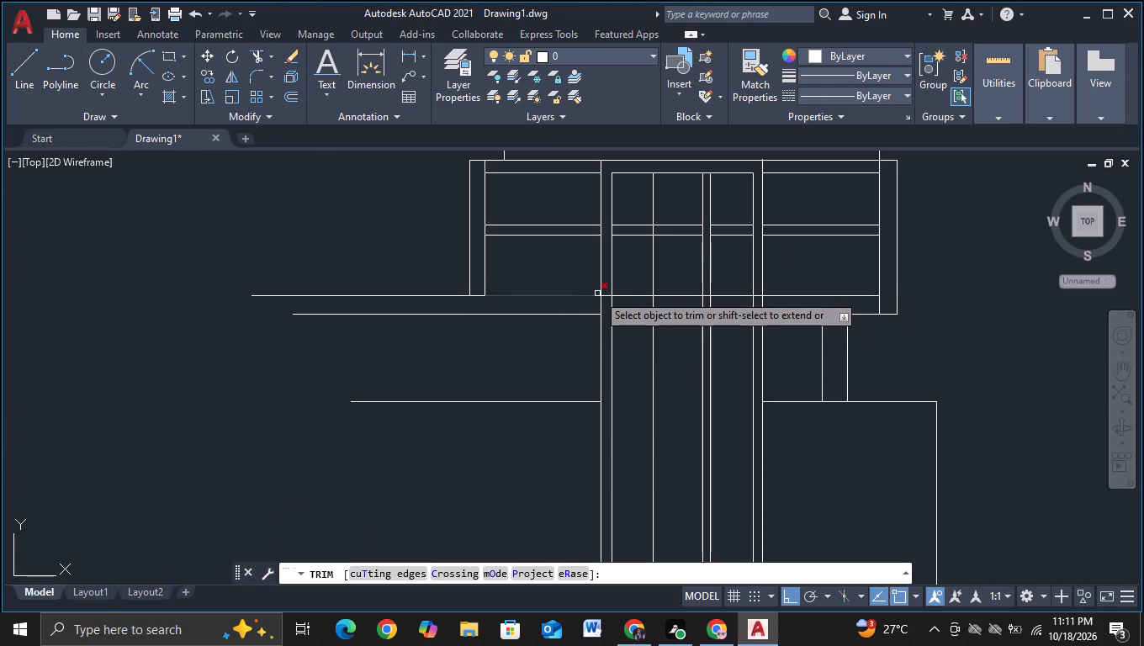
{"action": "left_click", "coordinate": [604, 295]}
{"action": "scroll", "coordinate": [723, 295], "scroll_direction": "up", "scroll_amount": 2}
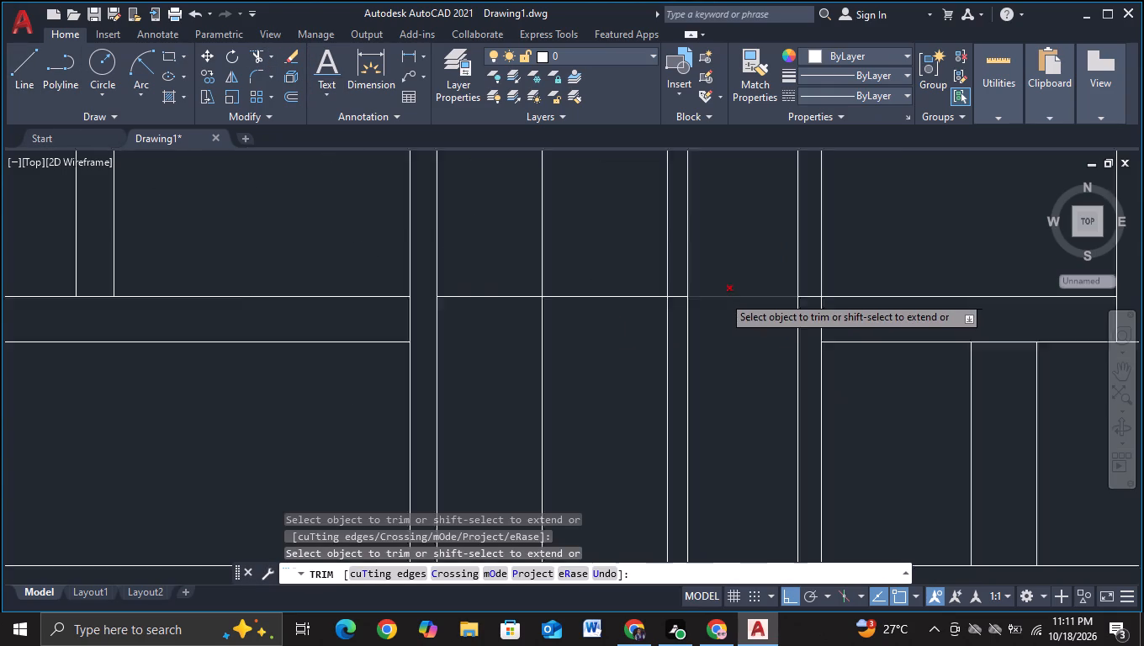
{"action": "left_click", "coordinate": [678, 294]}
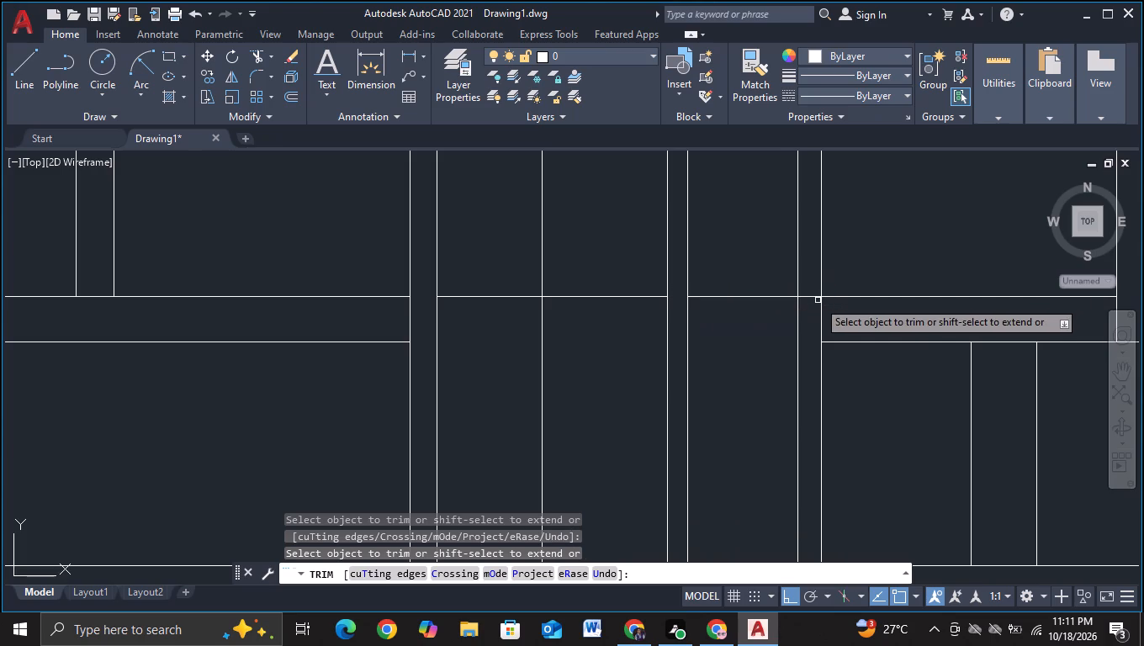
{"action": "left_click", "coordinate": [818, 299]}
{"action": "key", "text": "Escape"}
Copy the two remaining crossbar segments down a short distance with object snap off, forming a closely spaced double crossbar.
{"action": "scroll", "coordinate": [820, 302], "scroll_direction": "down", "scroll_amount": 3}
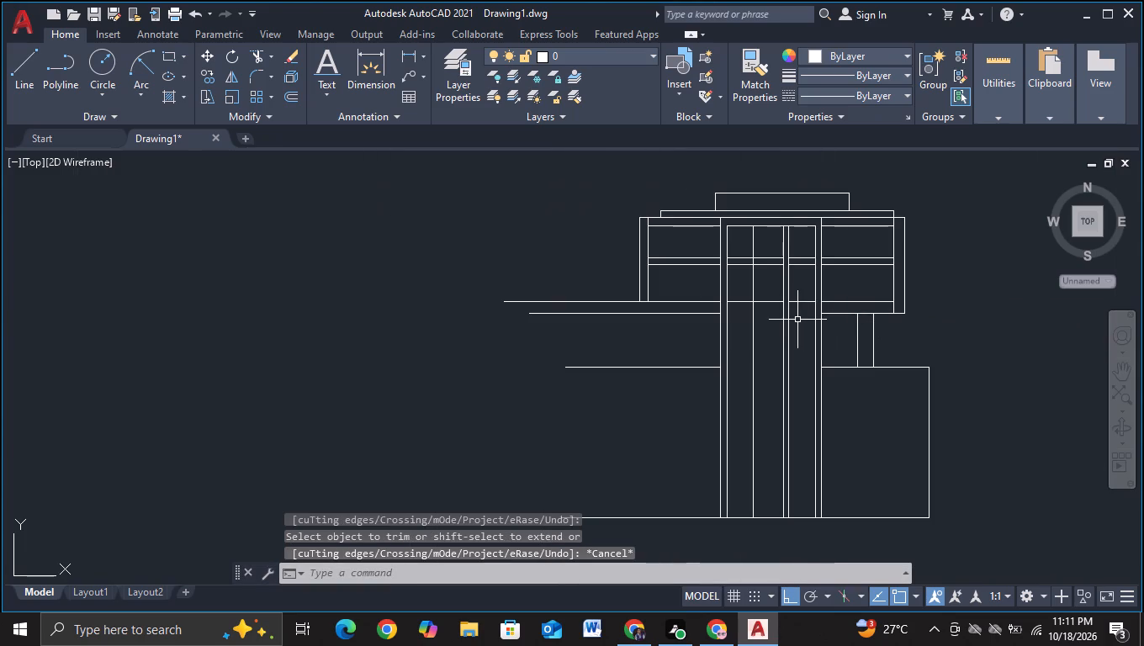
{"action": "scroll", "coordinate": [805, 319], "scroll_direction": "up", "scroll_amount": 1}
{"action": "left_click", "coordinate": [737, 290]}
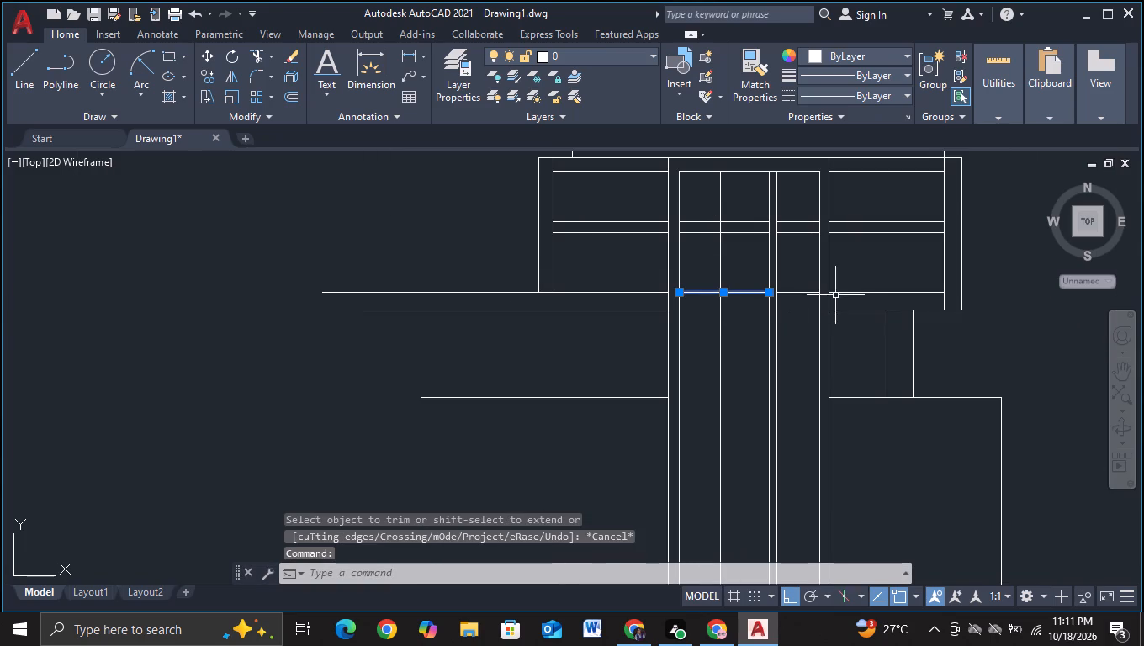
{"action": "left_click", "coordinate": [797, 294]}
{"action": "key", "text": "c"}
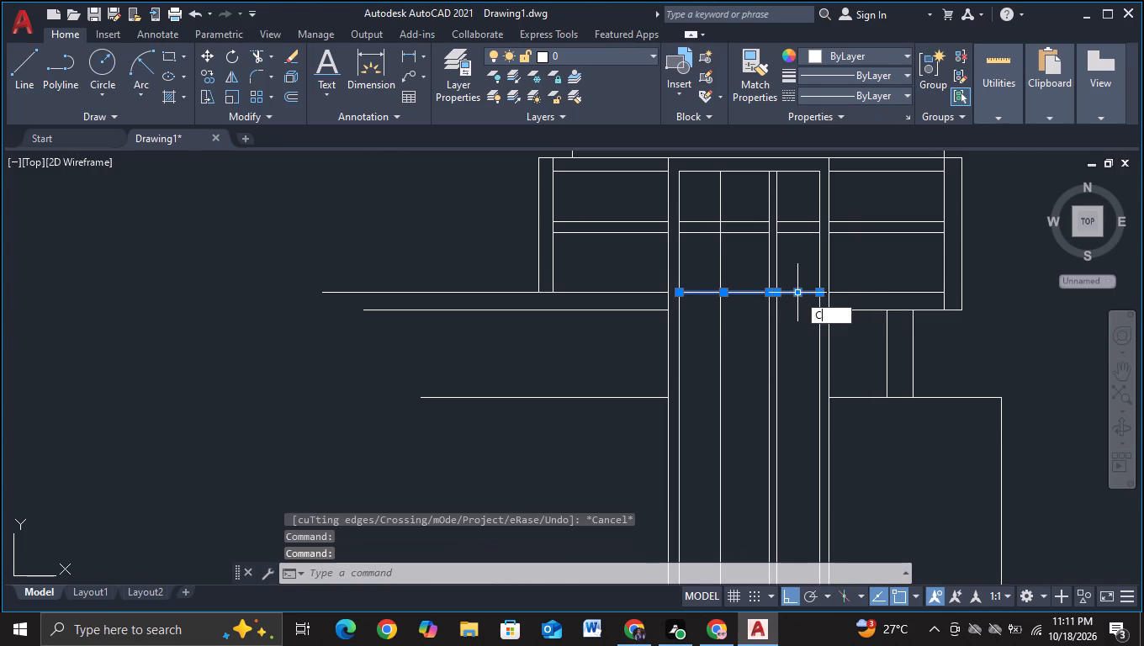
{"action": "left_click", "coordinate": [821, 341]}
{"action": "left_click", "coordinate": [771, 294]}
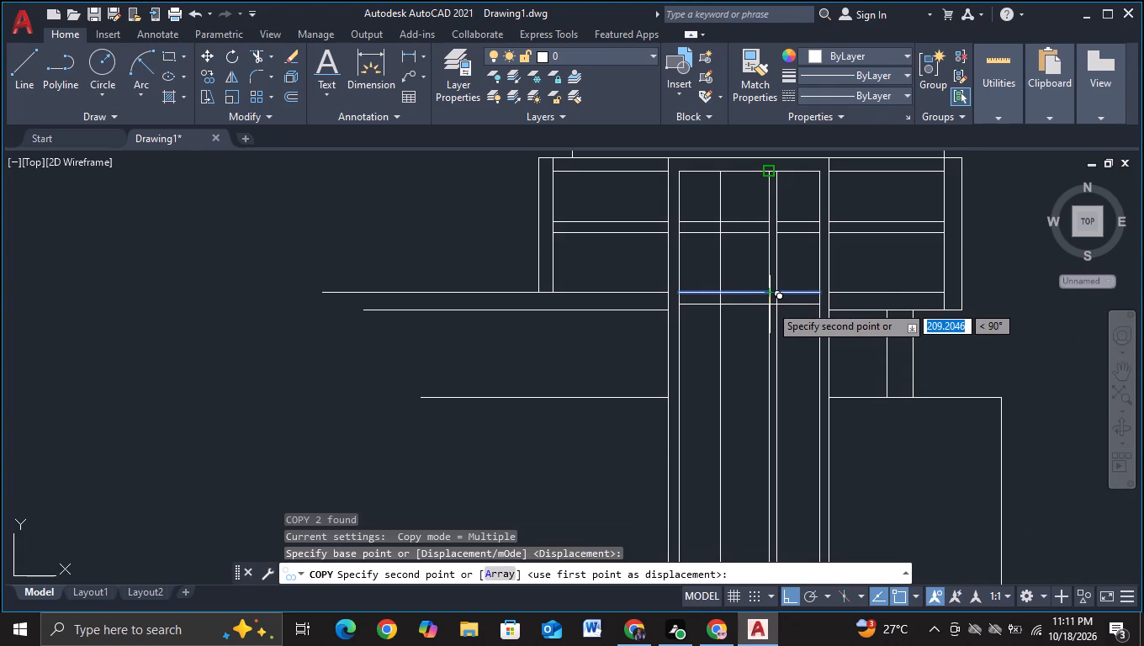
{"action": "left_click", "coordinate": [770, 304]}
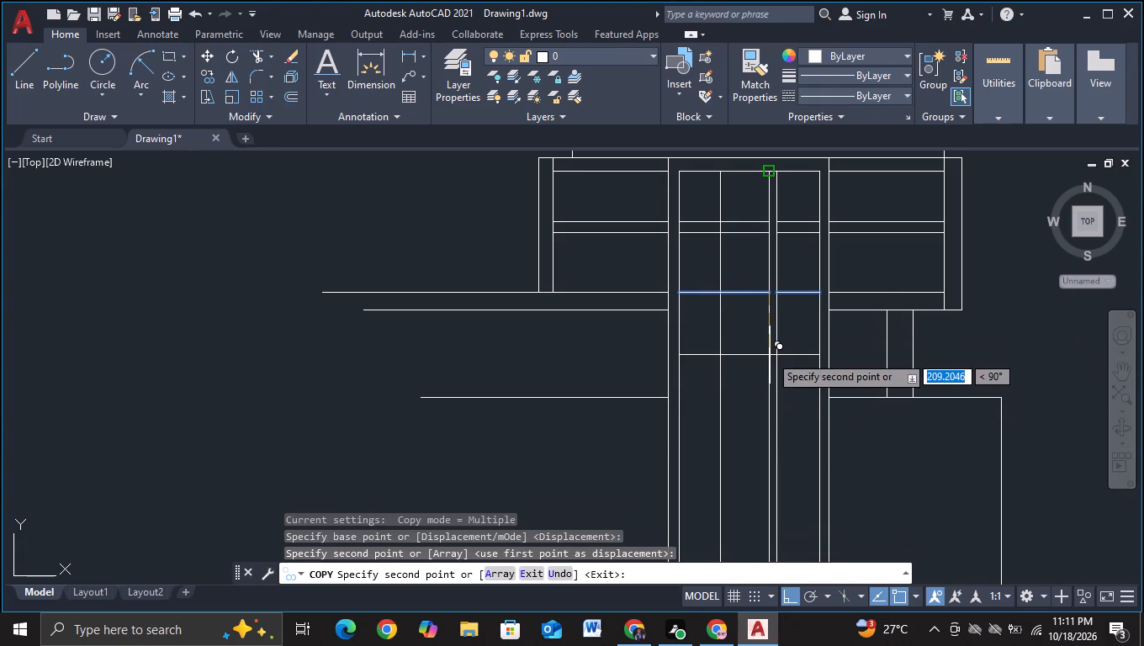
{"action": "key", "text": "F3"}
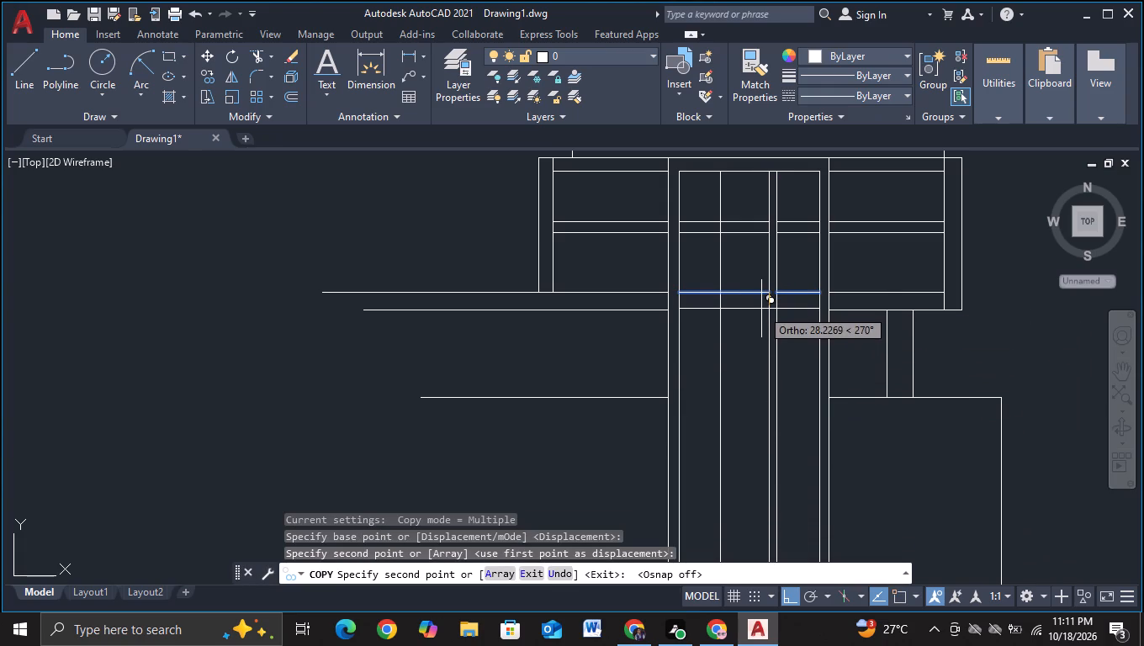
{"action": "left_click", "coordinate": [761, 305]}
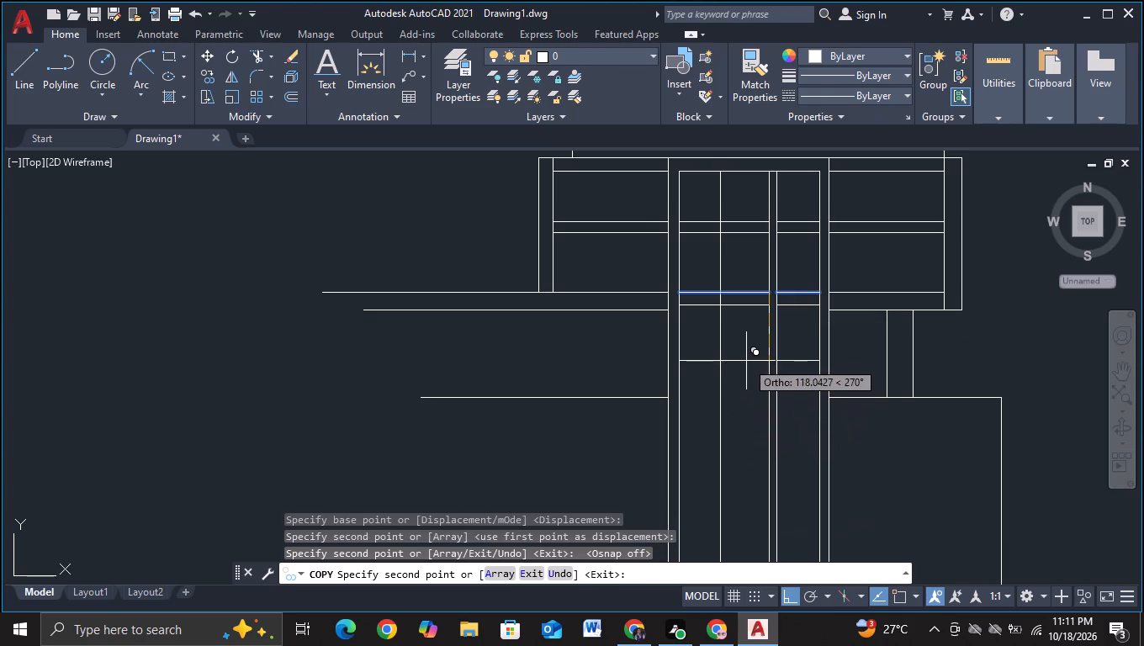
Place further crossbar copies down the entrance bay as three more closely spaced pairs, plus a single set just above the bottom line.
{"action": "left_click", "coordinate": [749, 364]}
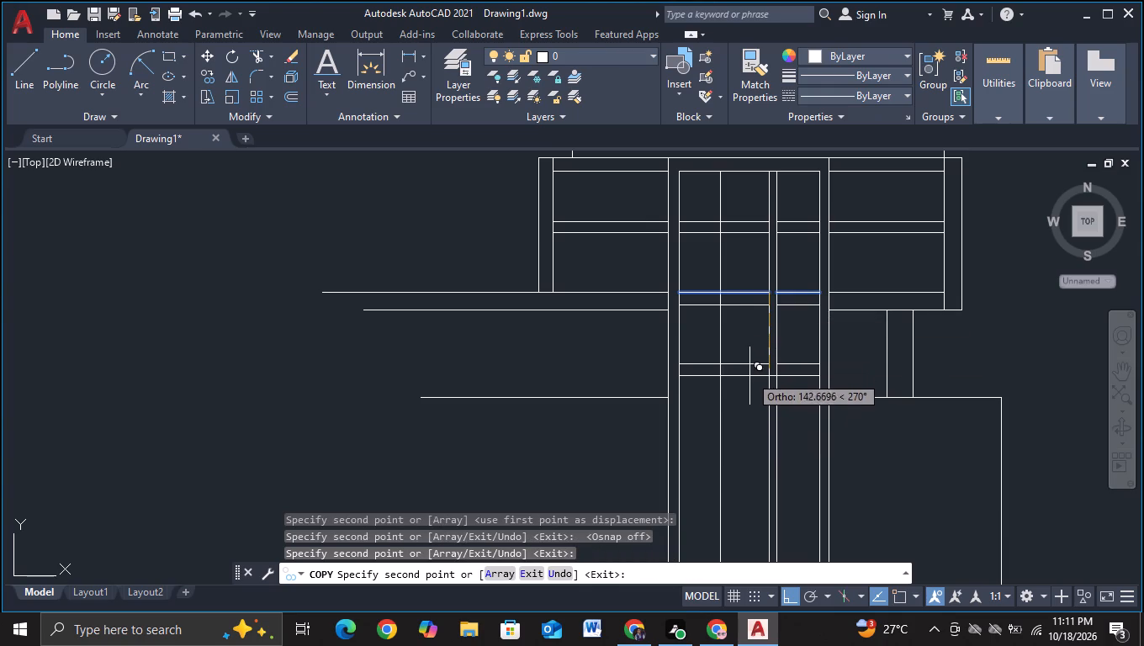
{"action": "left_click", "coordinate": [749, 377]}
{"action": "middle_click_drag", "start_coordinate": [749, 390], "coordinate": [749, 276]}
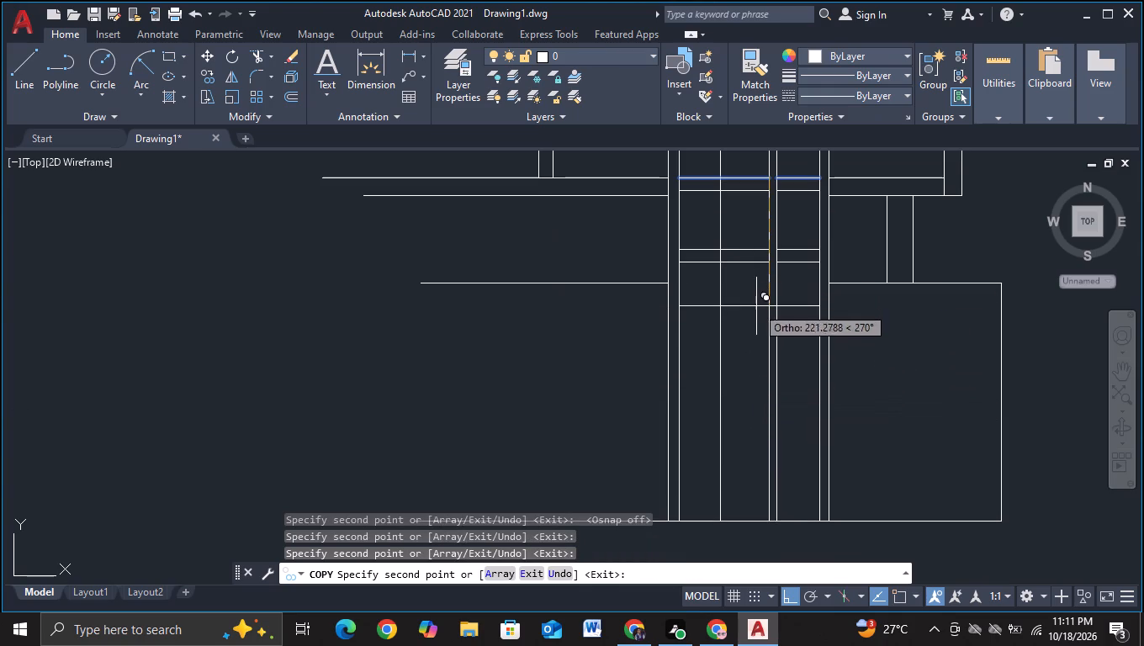
{"action": "left_click", "coordinate": [761, 331]}
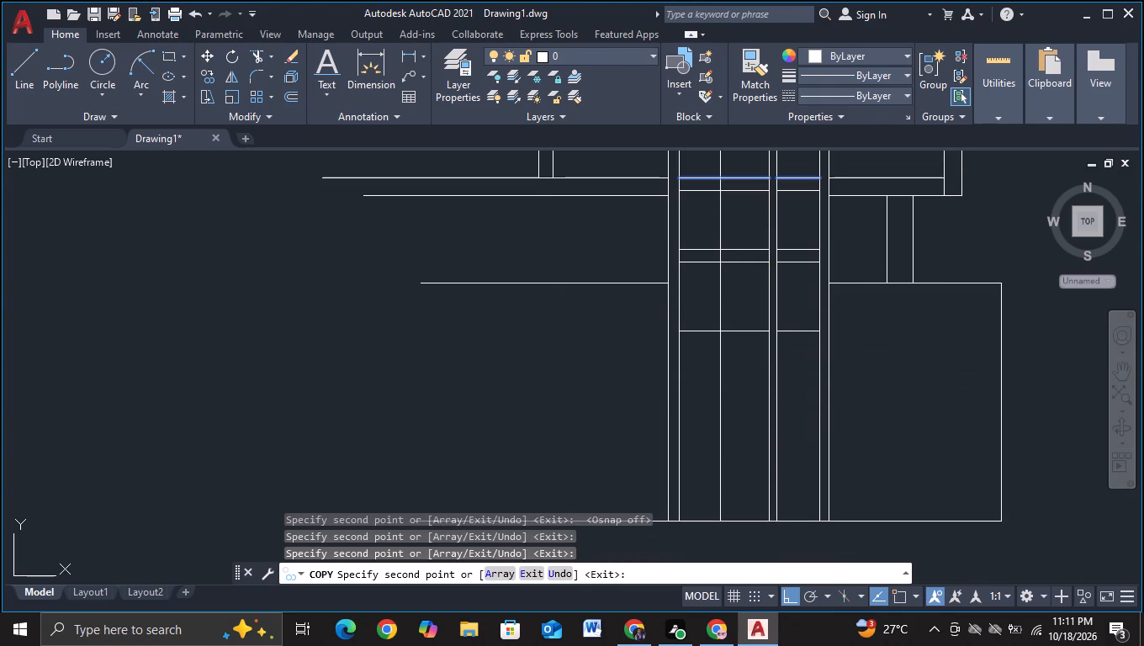
{"action": "left_click", "coordinate": [761, 343]}
{"action": "middle_click_drag", "start_coordinate": [757, 370], "coordinate": [739, 260]}
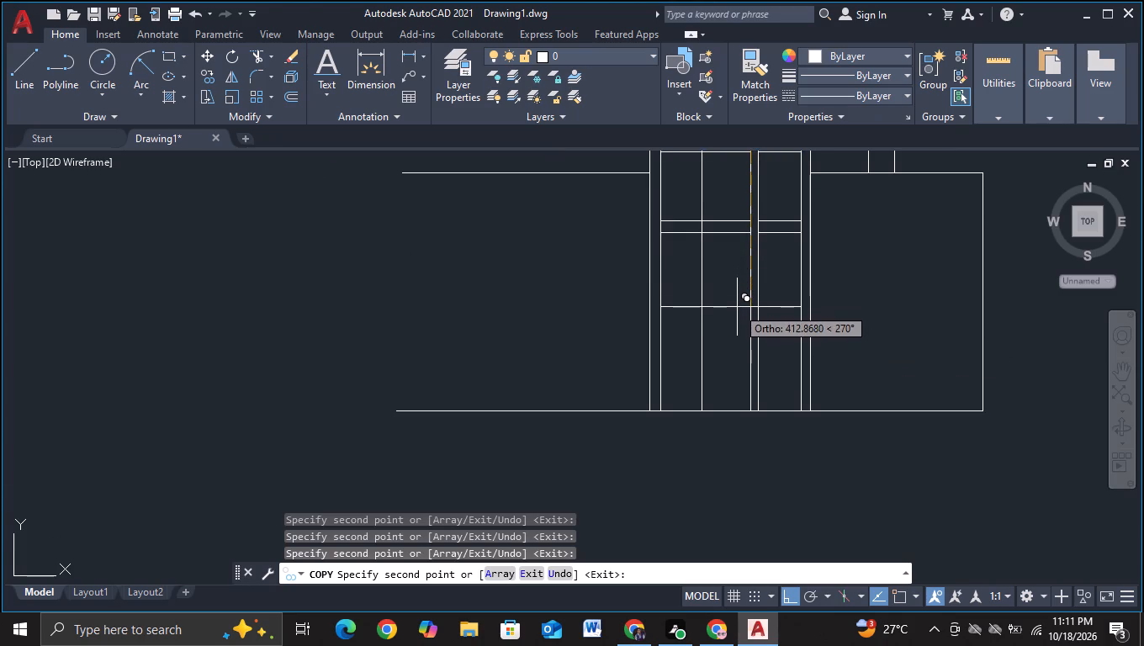
{"action": "left_click", "coordinate": [737, 307]}
{"action": "left_click", "coordinate": [738, 321]}
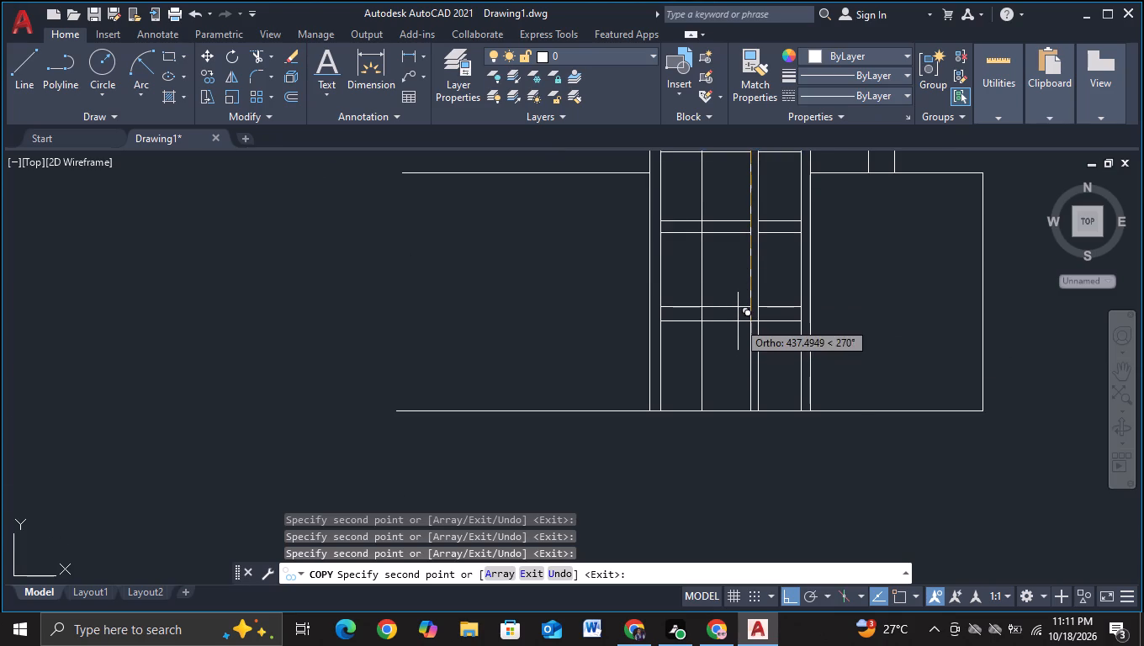
{"action": "left_click", "coordinate": [739, 394]}
{"action": "key", "text": "Escape"}
Draw a horizontal line about 1345 units long across the lower storey, from just beyond its right wall to well past the left side.
{"action": "scroll", "coordinate": [744, 394], "scroll_direction": "down", "scroll_amount": 2}
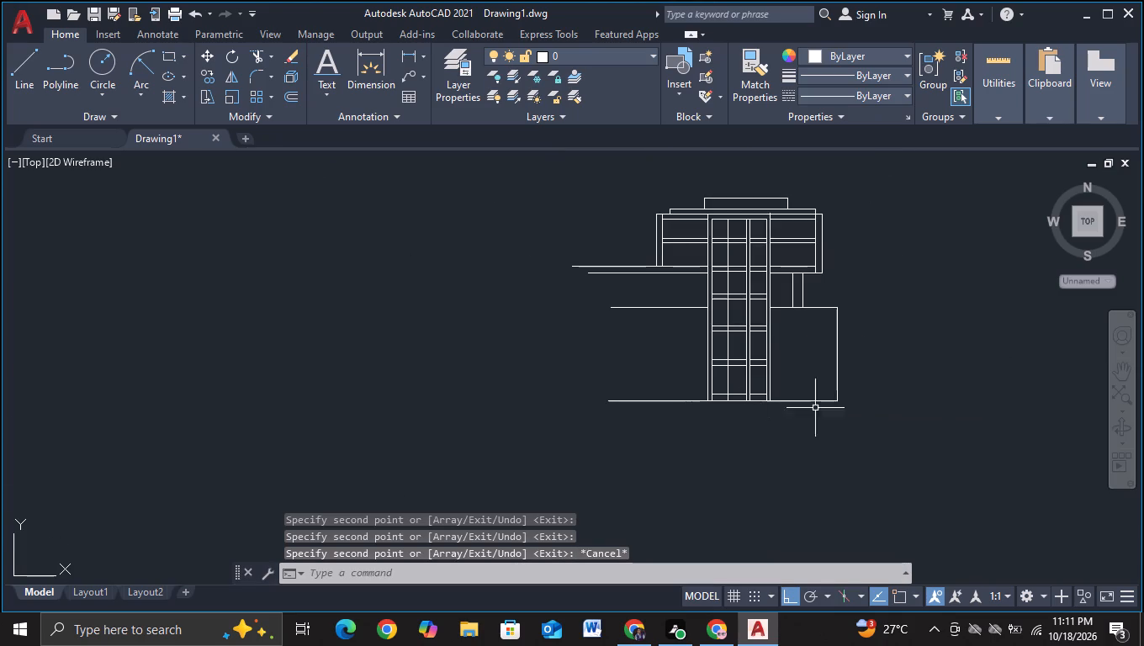
{"action": "middle_click_drag", "start_coordinate": [839, 452], "coordinate": [802, 464]}
{"action": "scroll", "coordinate": [801, 458], "scroll_direction": "up", "scroll_amount": 1}
{"action": "middle_click_drag", "start_coordinate": [801, 457], "coordinate": [794, 483]}
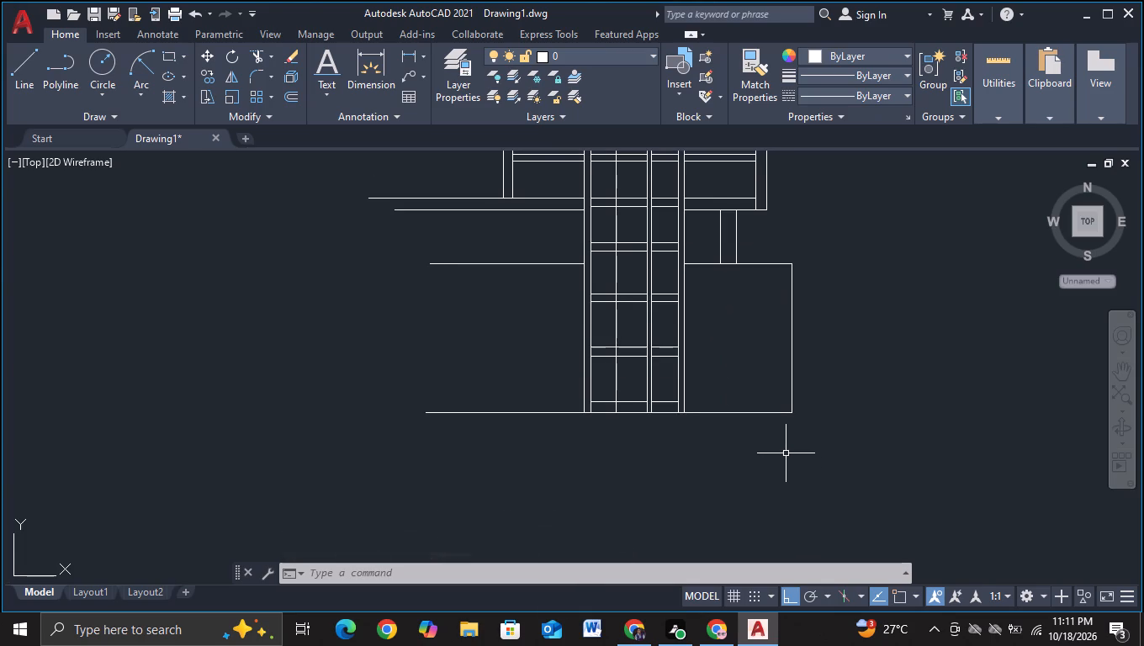
{"action": "middle_click_drag", "start_coordinate": [786, 452], "coordinate": [799, 484]}
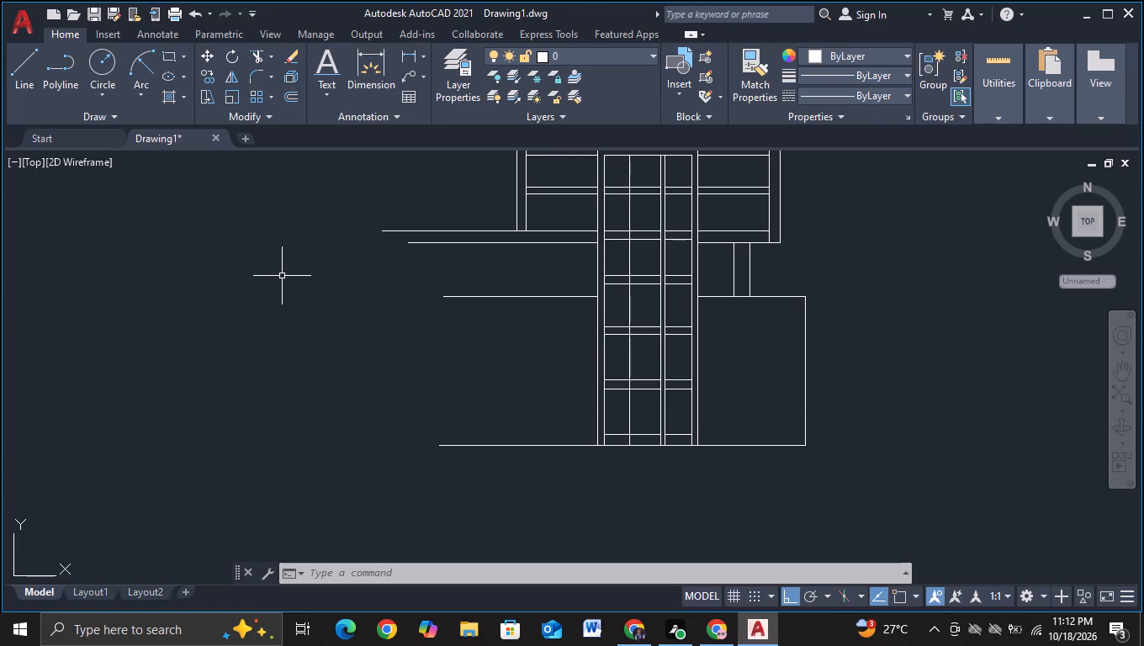
{"action": "left_click", "coordinate": [13, 94]}
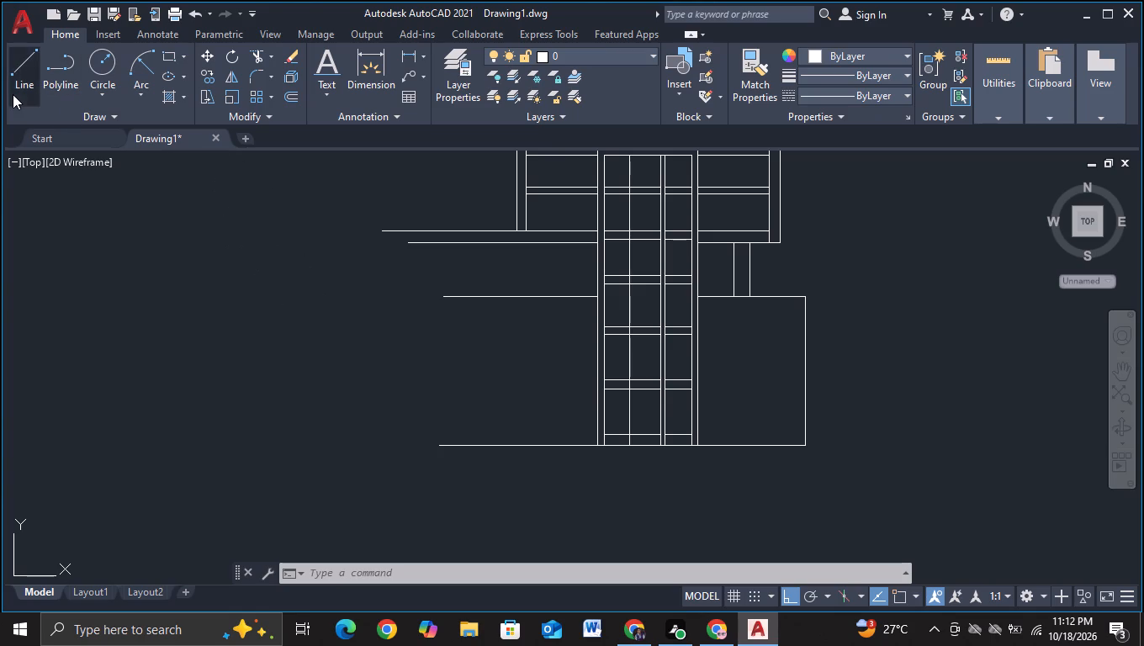
{"action": "left_click", "coordinate": [827, 378]}
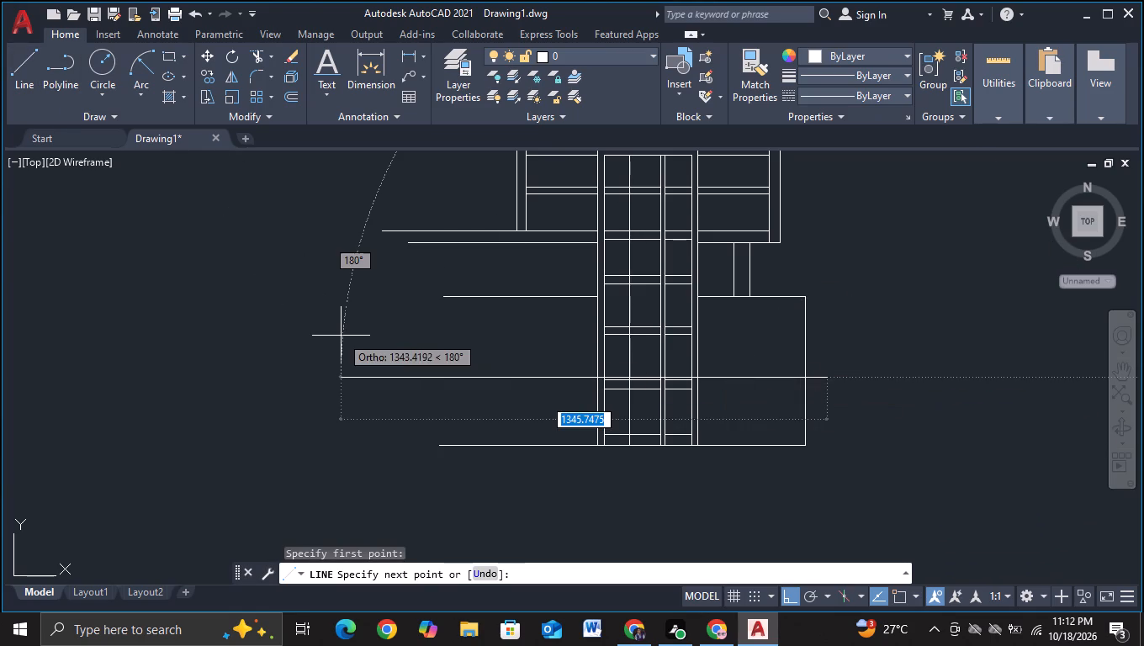
{"action": "left_click", "coordinate": [341, 336]}
{"action": "key", "text": "Escape"}
Trim away the entrance bay's frame and divider verticals between the new horizontal line and the bottom line.
{"action": "scroll", "coordinate": [712, 437], "scroll_direction": "up", "scroll_amount": 1}
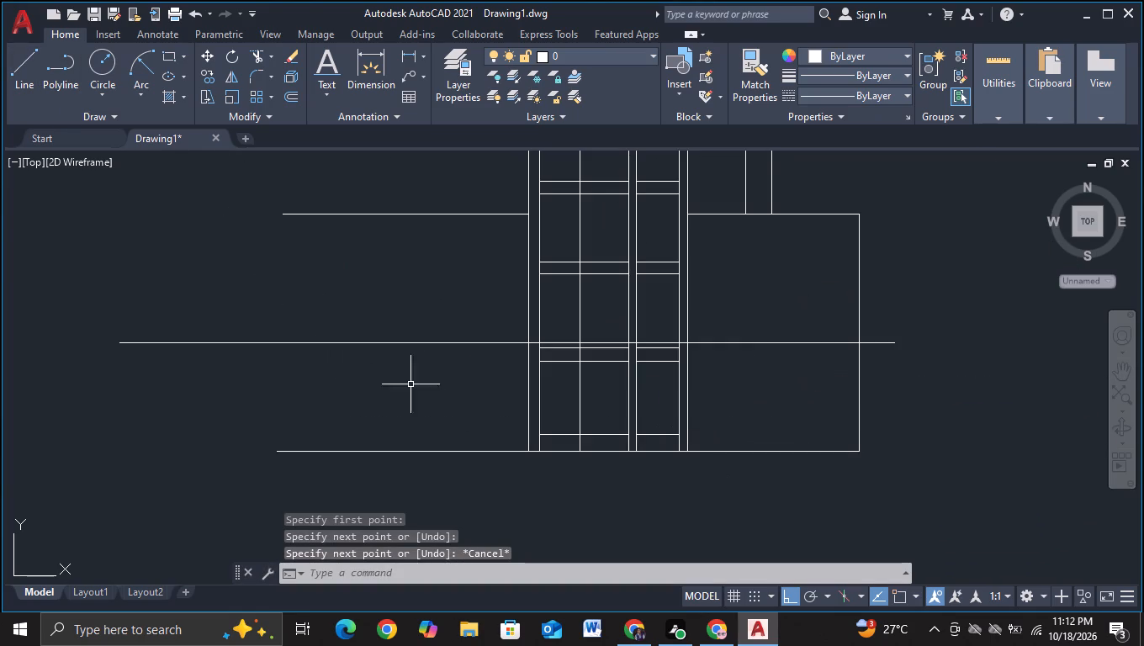
{"action": "left_click", "coordinate": [511, 325]}
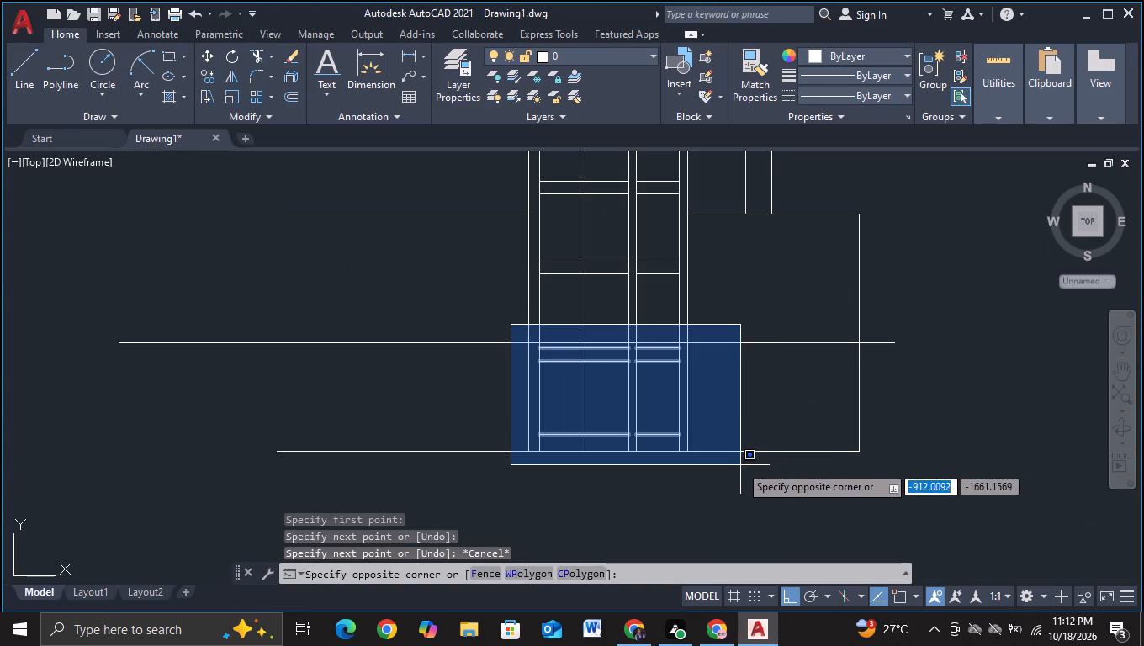
{"action": "key", "text": "Escape"}
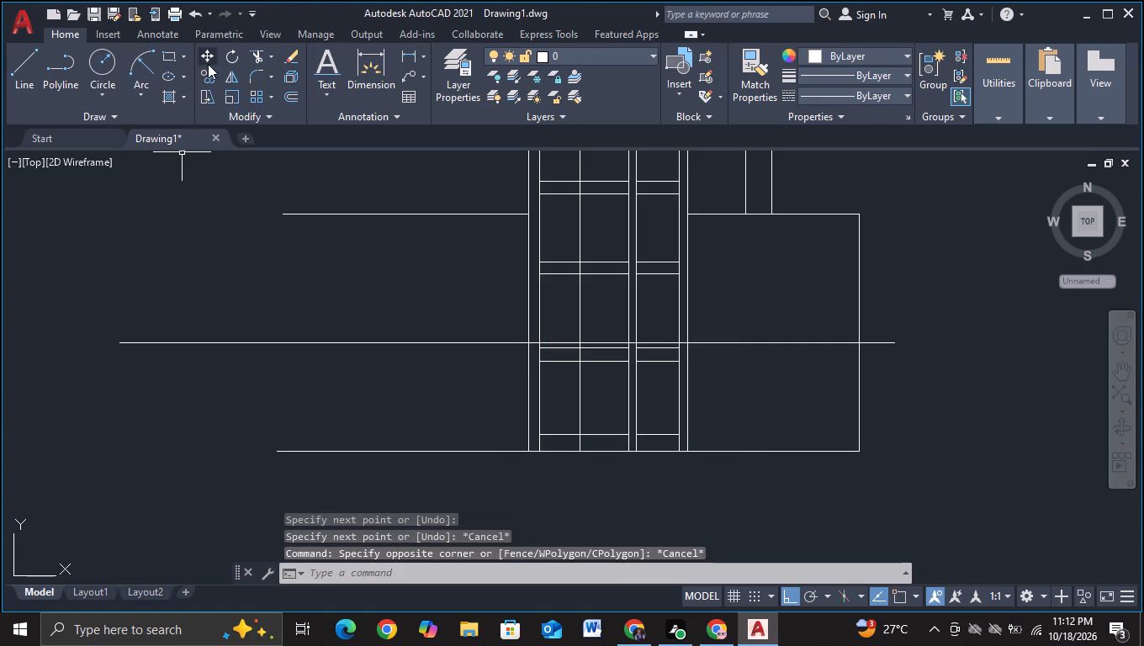
{"action": "left_click", "coordinate": [256, 49]}
{"action": "left_click_drag", "start_coordinate": [397, 370], "coordinate": [792, 403]}
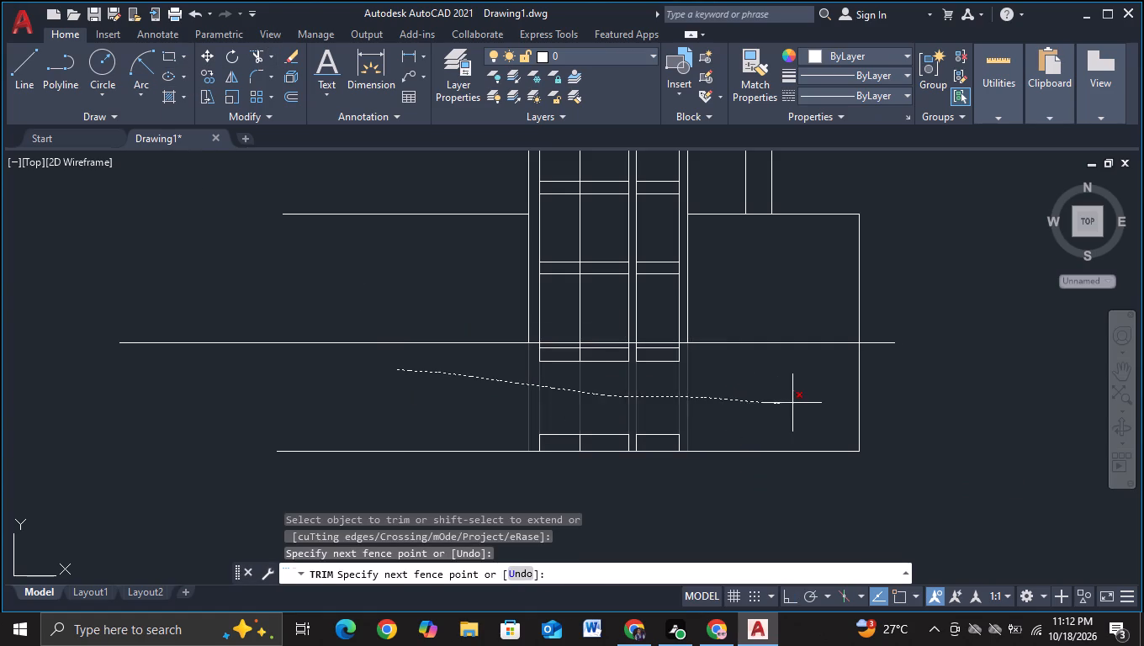
{"action": "left_click_drag", "start_coordinate": [709, 361], "coordinate": [502, 351]}
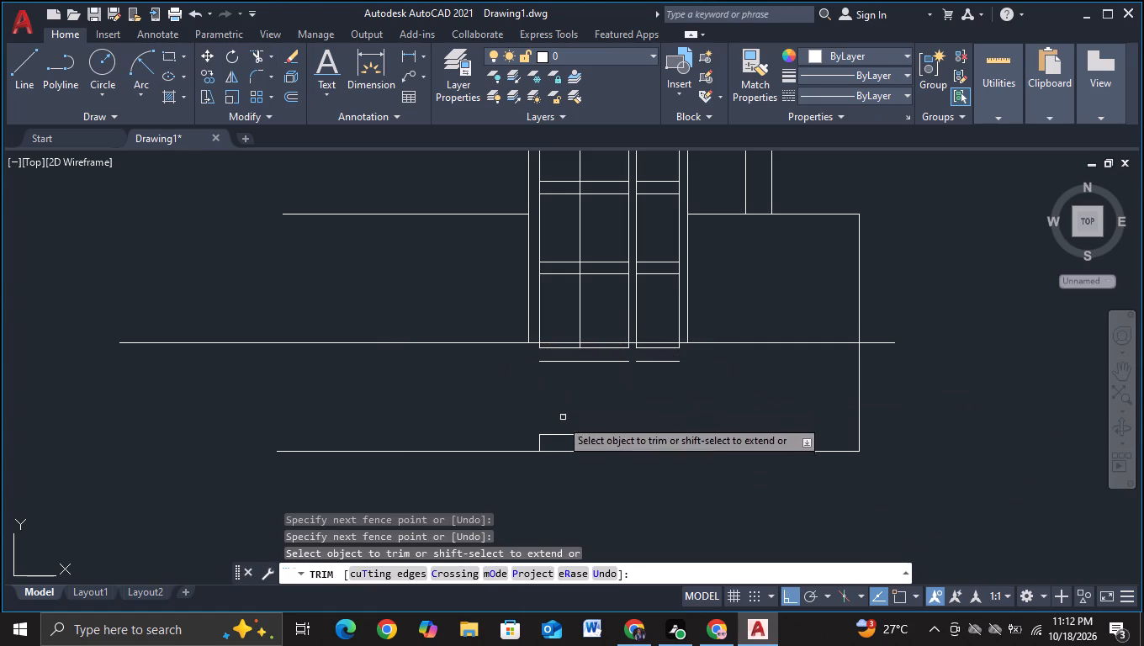
{"action": "left_click_drag", "start_coordinate": [522, 433], "coordinate": [764, 447]}
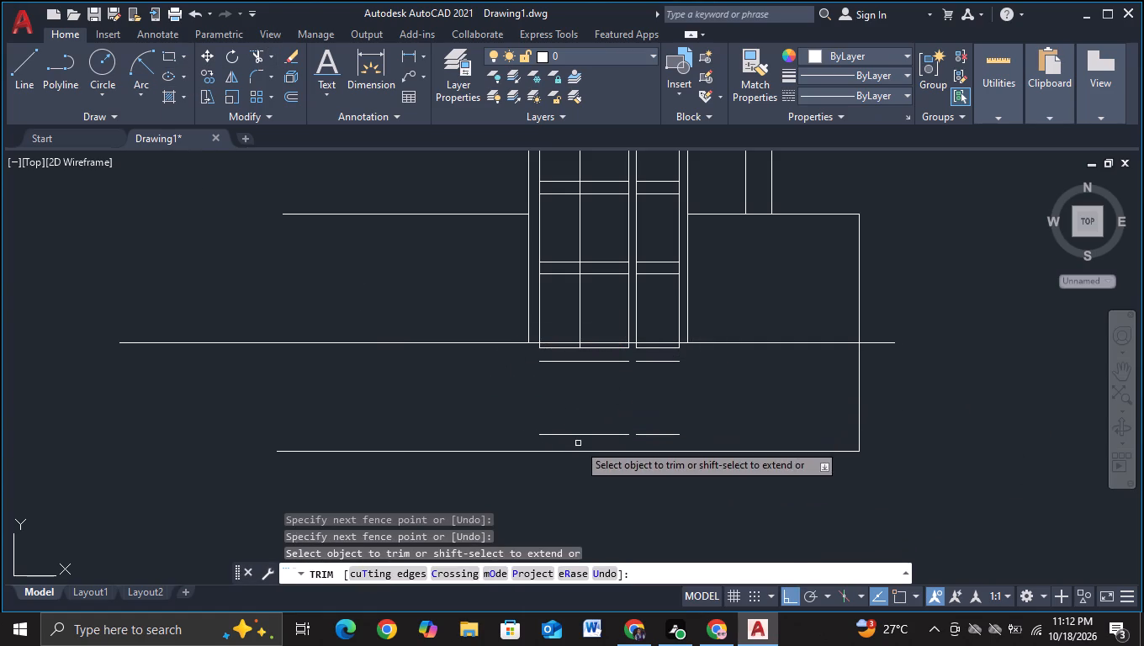
Trim away the leftover crossbar segments in the entrance bay below the new lower-storey horizontal line.
{"action": "left_click_drag", "start_coordinate": [578, 443], "coordinate": [591, 369]}
{"action": "left_click", "coordinate": [654, 437]}
{"action": "left_click", "coordinate": [652, 364]}
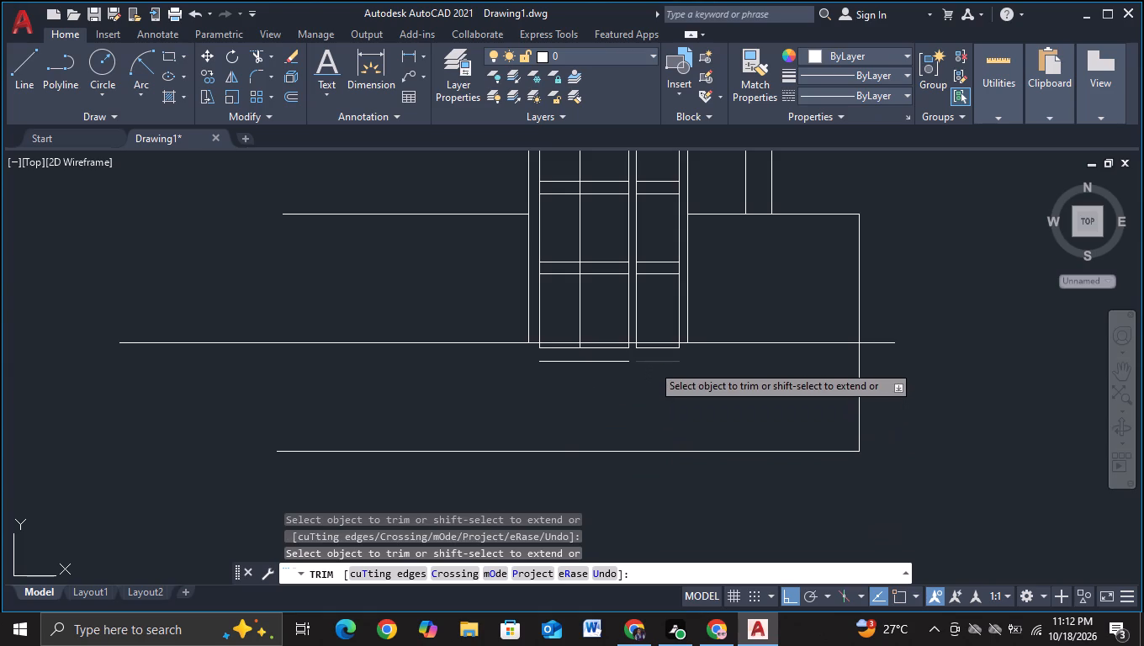
{"action": "left_click", "coordinate": [600, 364]}
{"action": "left_click", "coordinate": [550, 347]}
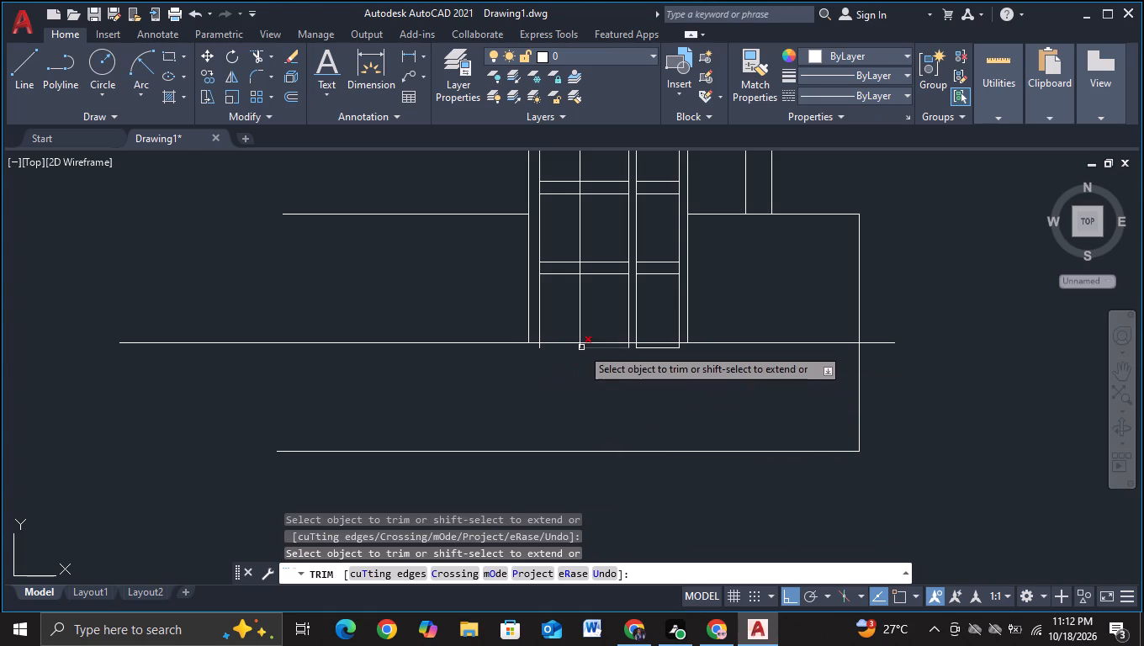
{"action": "left_click", "coordinate": [581, 347]}
{"action": "left_click", "coordinate": [578, 347]}
{"action": "left_click", "coordinate": [540, 350]}
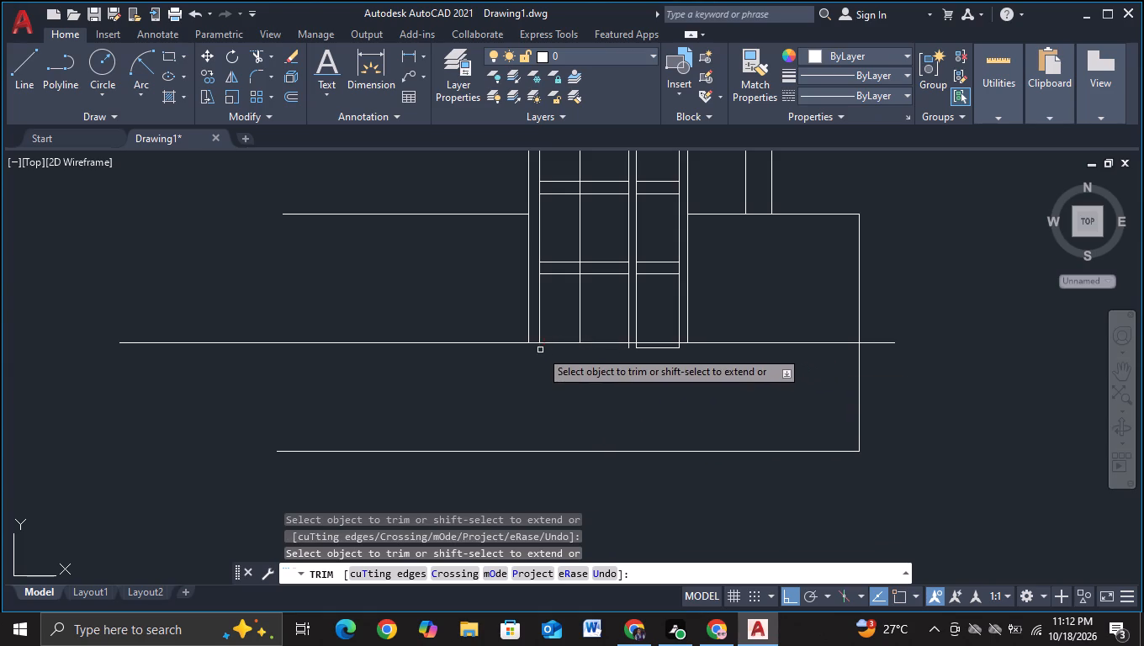
{"action": "left_click", "coordinate": [647, 350]}
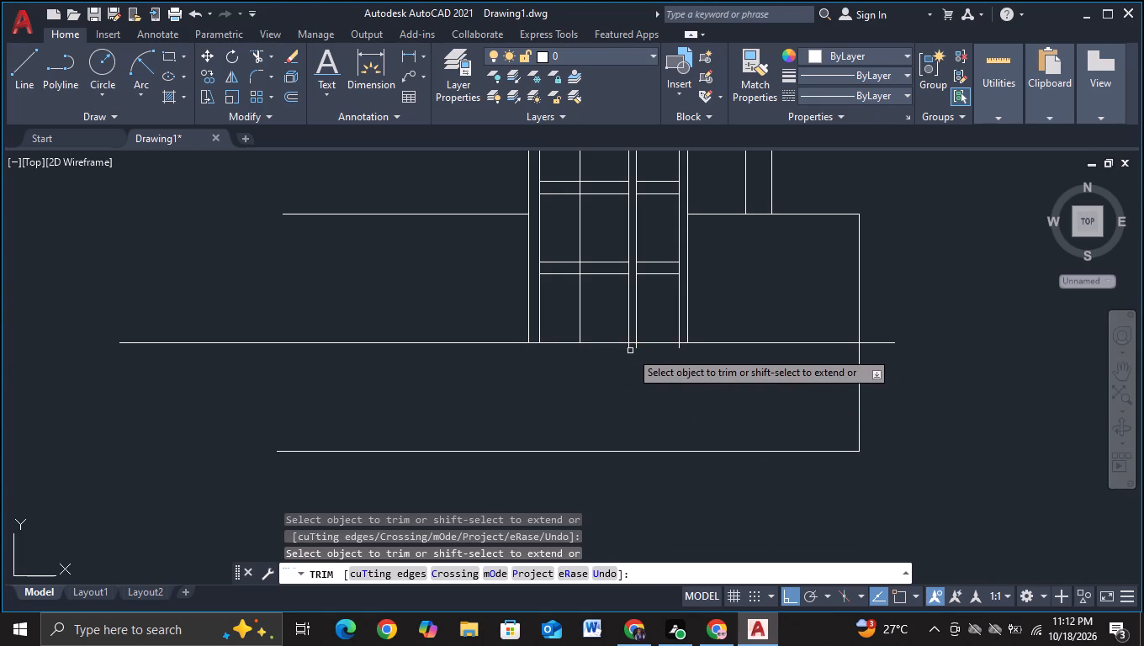
{"action": "left_click", "coordinate": [630, 351]}
{"action": "key", "text": "Escape"}
Trim off the three short vertical stubs of the entrance bay that stick out below the lower-storey horizontal line.
{"action": "scroll", "coordinate": [629, 355], "scroll_direction": "up", "scroll_amount": 2}
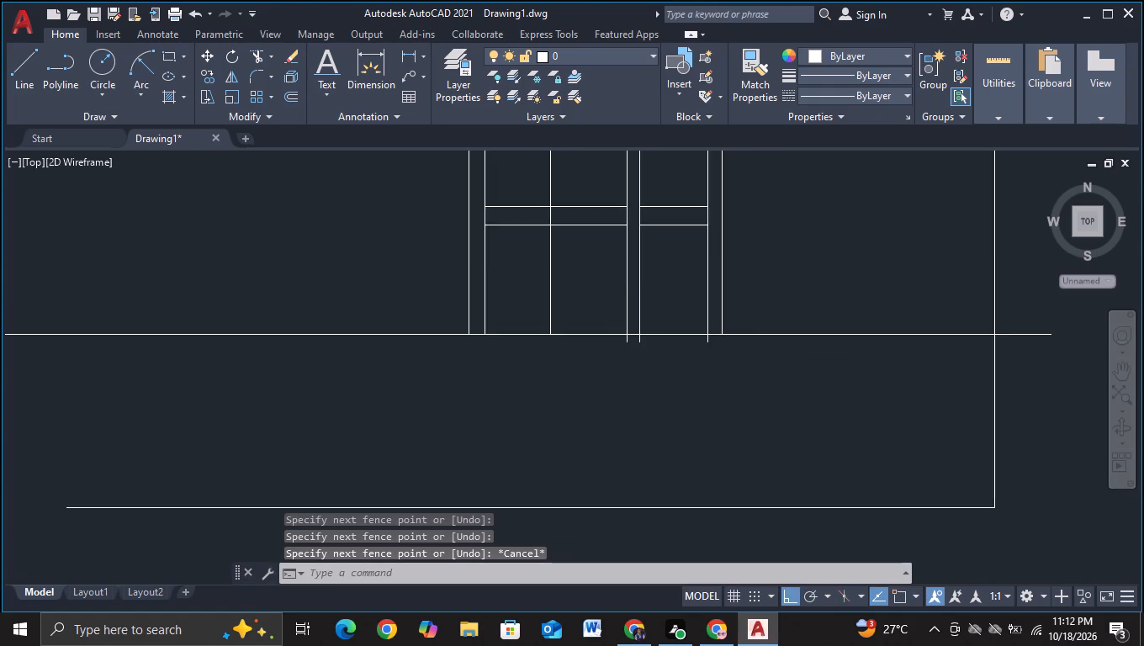
{"action": "left_click_drag", "start_coordinate": [652, 328], "coordinate": [762, 335]}
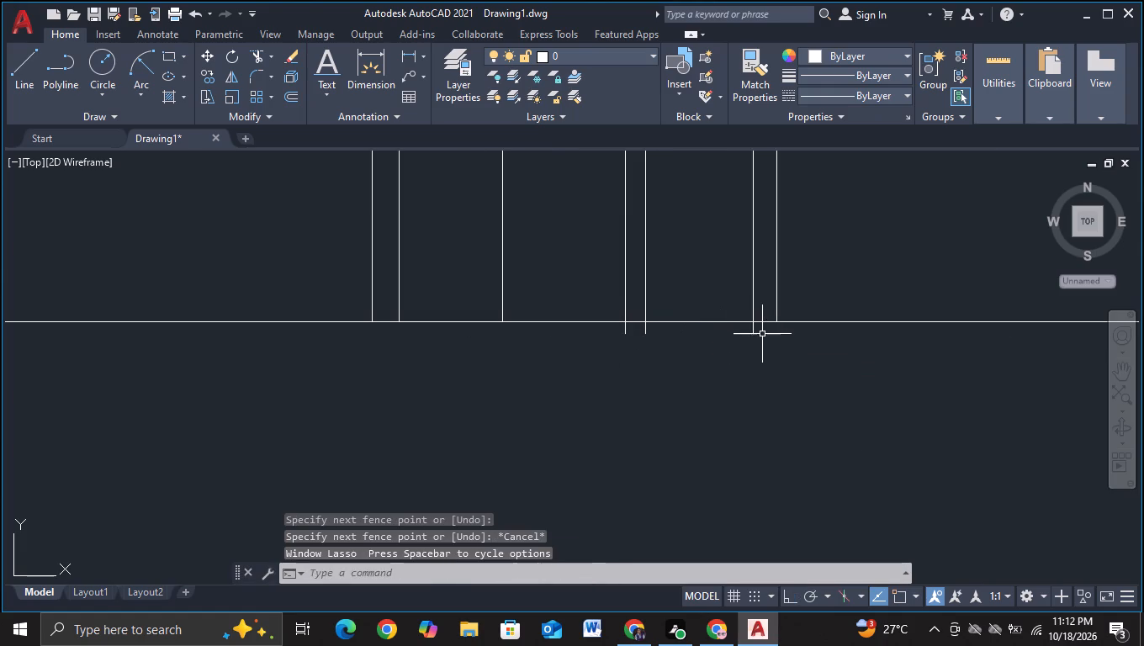
{"action": "left_click_drag", "start_coordinate": [763, 330], "coordinate": [606, 330]}
{"action": "key", "text": "Escape"}
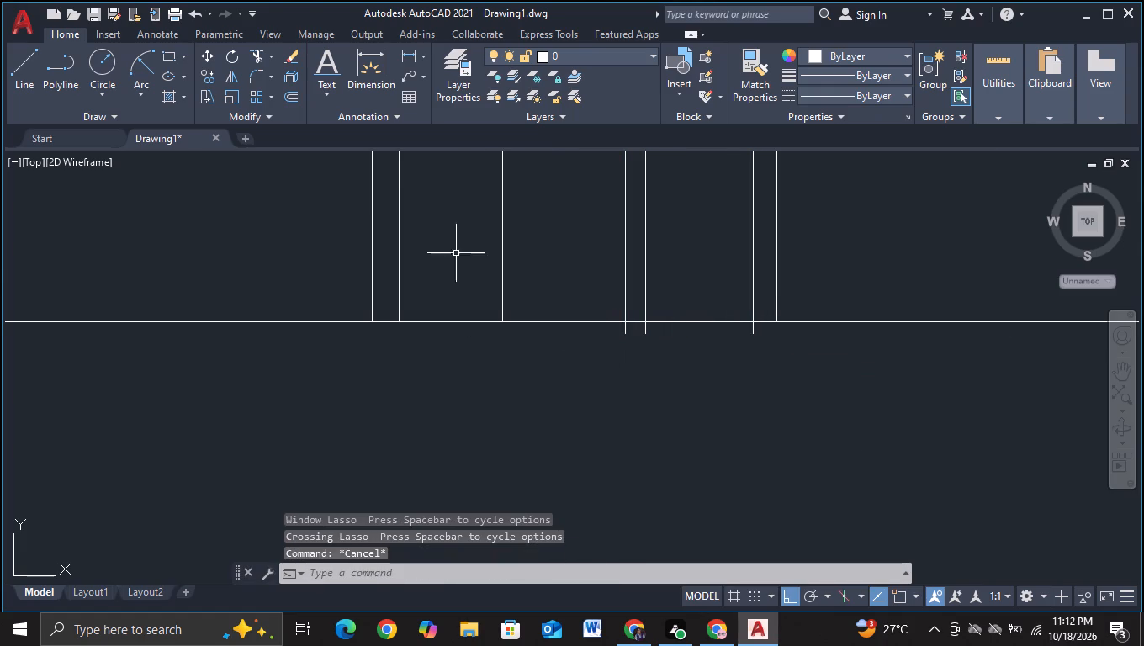
{"action": "left_click", "coordinate": [256, 57]}
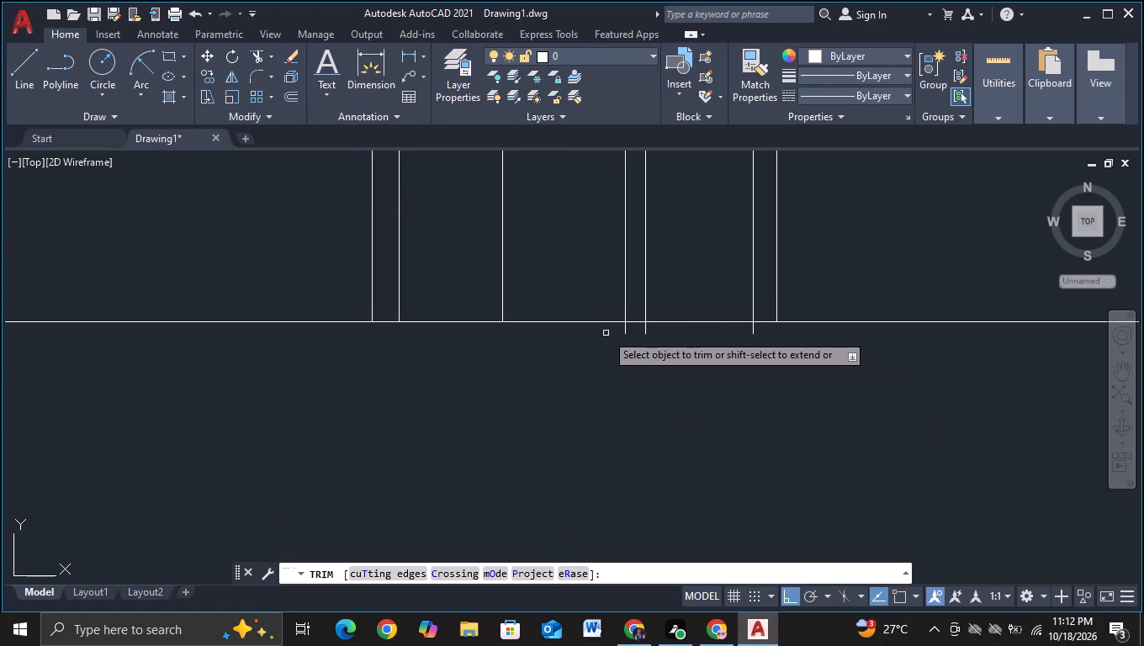
{"action": "left_click_drag", "start_coordinate": [606, 333], "coordinate": [777, 333]}
{"action": "scroll", "coordinate": [786, 347], "scroll_direction": "down", "scroll_amount": 3}
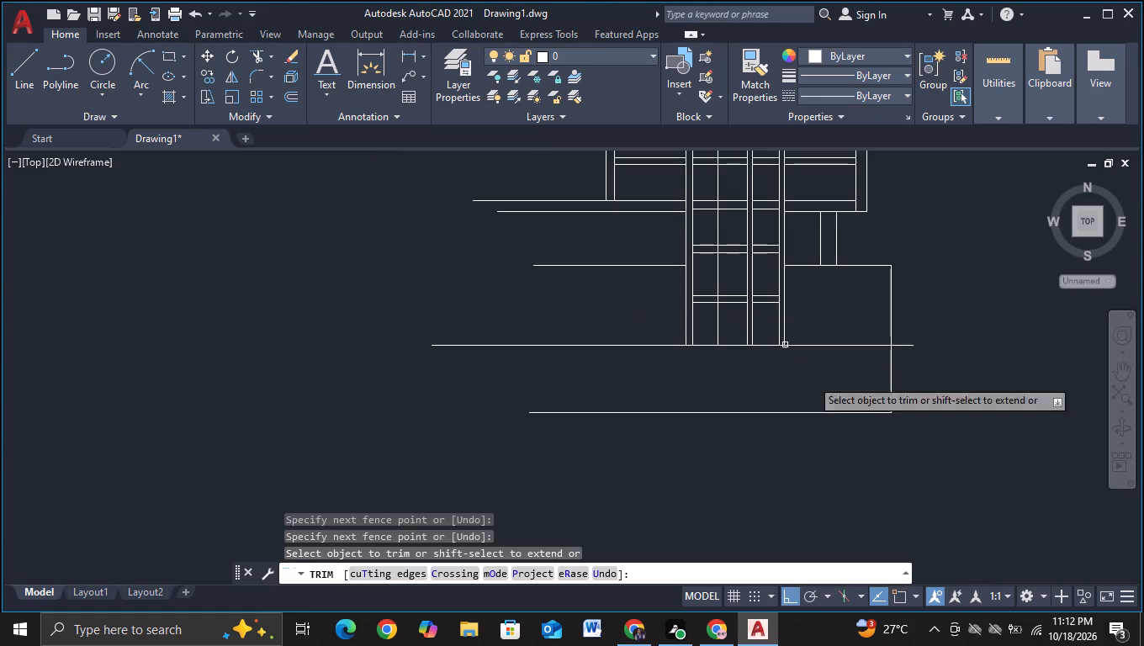
{"action": "key", "text": "Escape"}
Remove the lowest horizontal line, beneath the entrance bay, using Trim.
{"action": "middle_click_drag", "start_coordinate": [813, 385], "coordinate": [677, 430]}
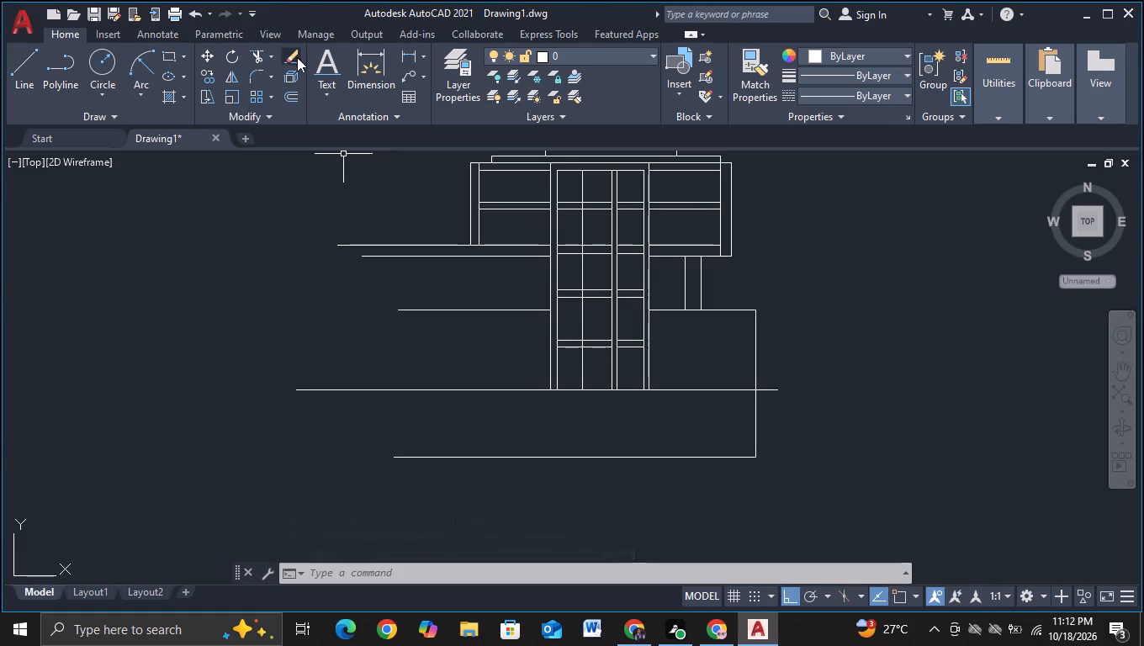
{"action": "left_click", "coordinate": [258, 54]}
{"action": "left_click_drag", "start_coordinate": [545, 420], "coordinate": [553, 517]}
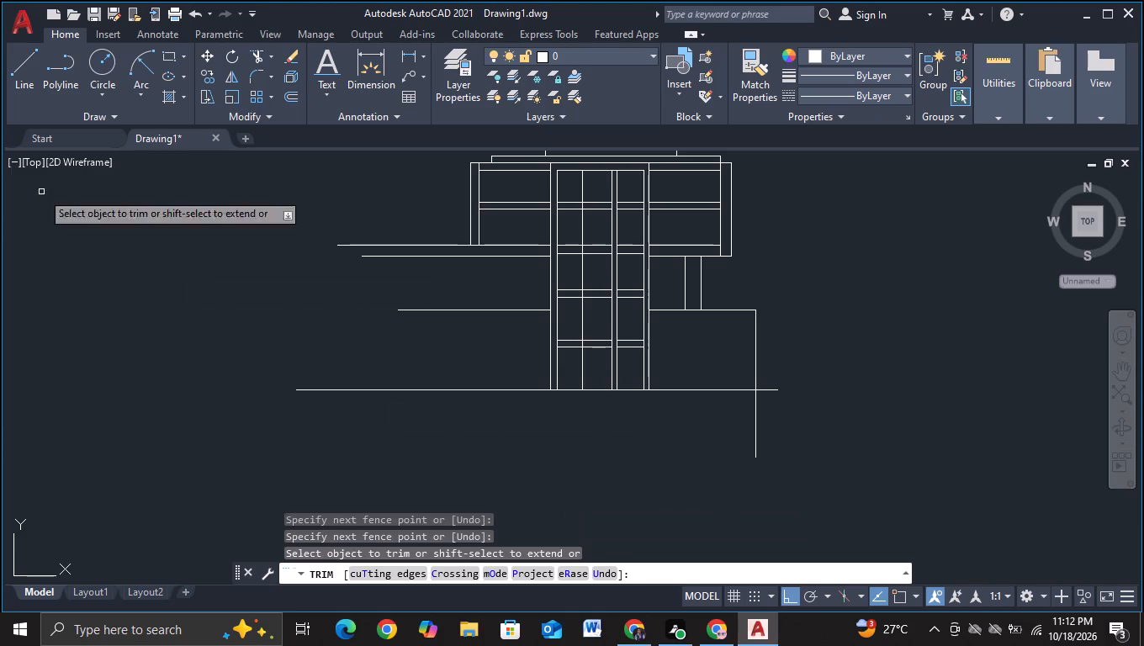
With object snap on, extend the lower storey's right wall a short way down by drawing a vertical line from its bottom end.
{"action": "left_click", "coordinate": [29, 99]}
{"action": "middle_click_drag", "start_coordinate": [988, 573], "coordinate": [927, 379]}
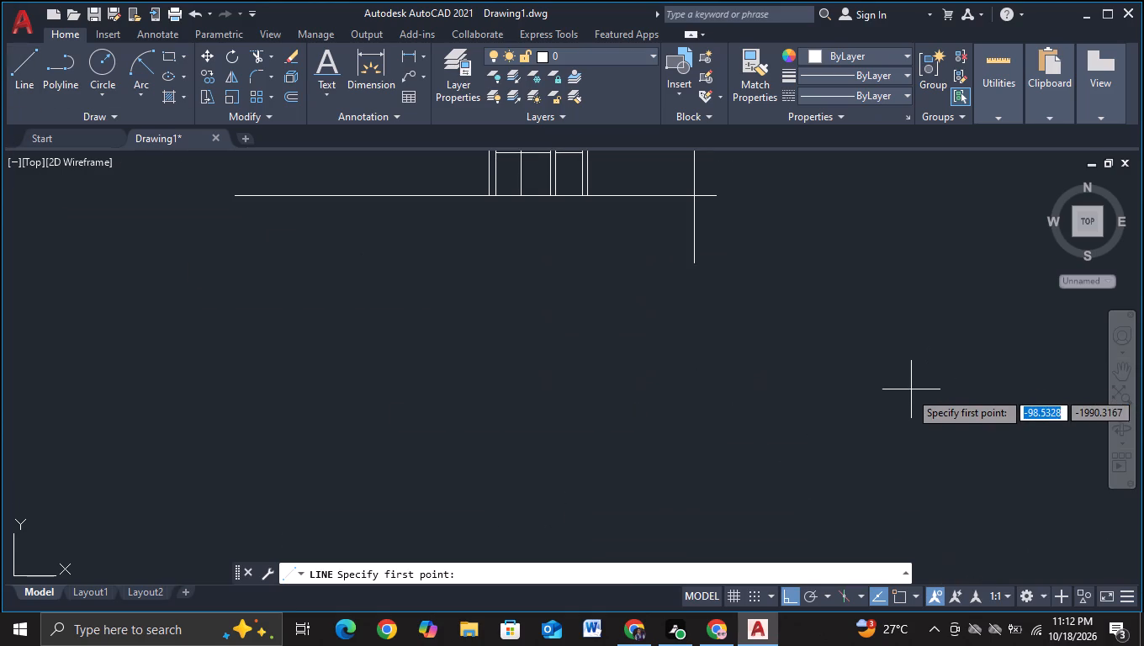
{"action": "key", "text": "F3"}
{"action": "left_click", "coordinate": [696, 265]}
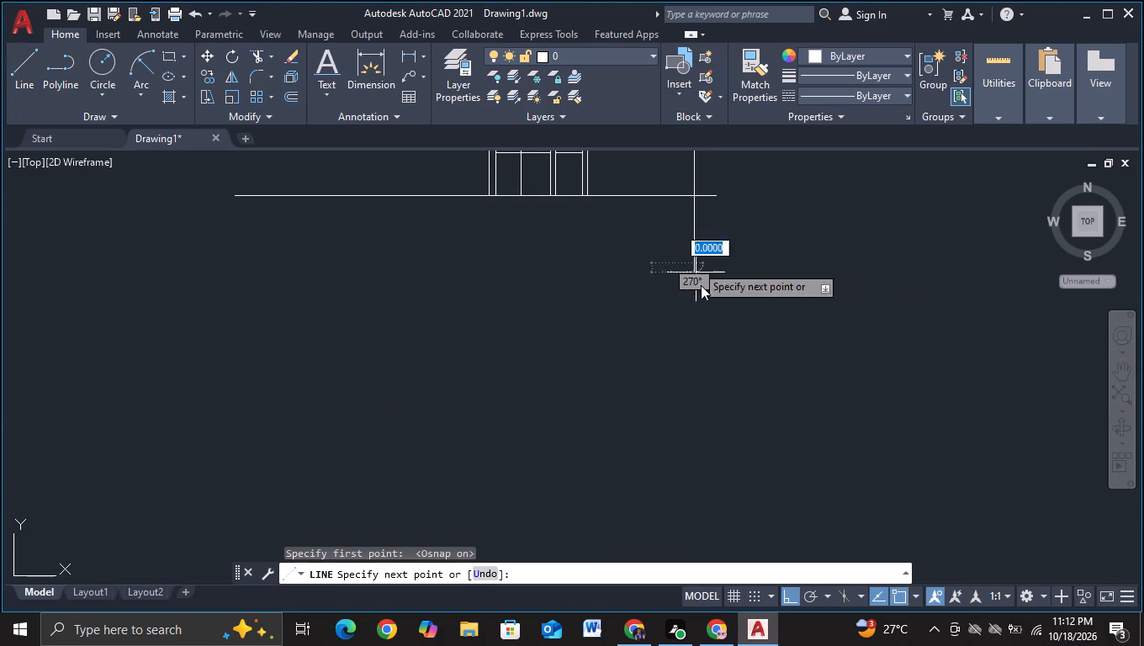
{"action": "left_click", "coordinate": [695, 304]}
{"action": "key", "text": "Escape"}
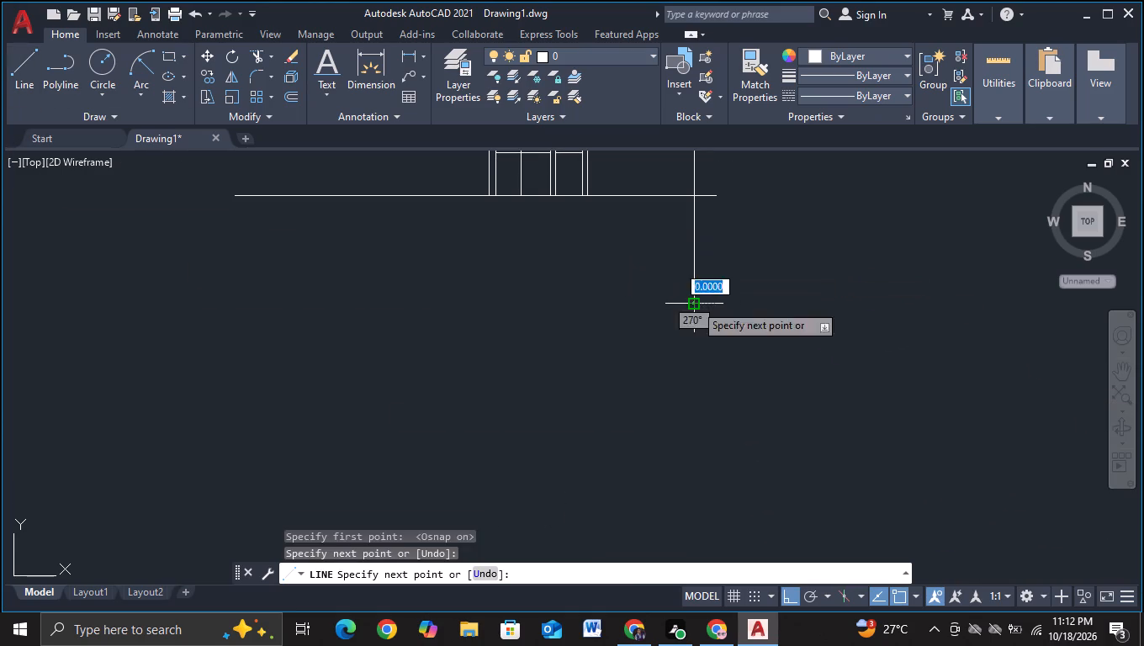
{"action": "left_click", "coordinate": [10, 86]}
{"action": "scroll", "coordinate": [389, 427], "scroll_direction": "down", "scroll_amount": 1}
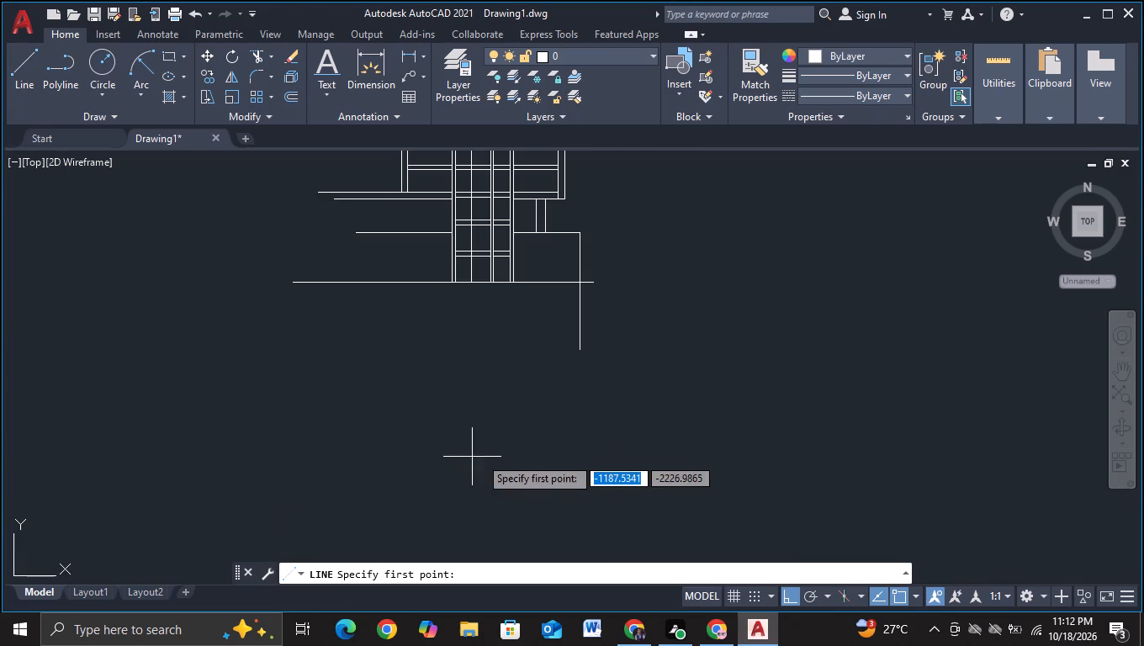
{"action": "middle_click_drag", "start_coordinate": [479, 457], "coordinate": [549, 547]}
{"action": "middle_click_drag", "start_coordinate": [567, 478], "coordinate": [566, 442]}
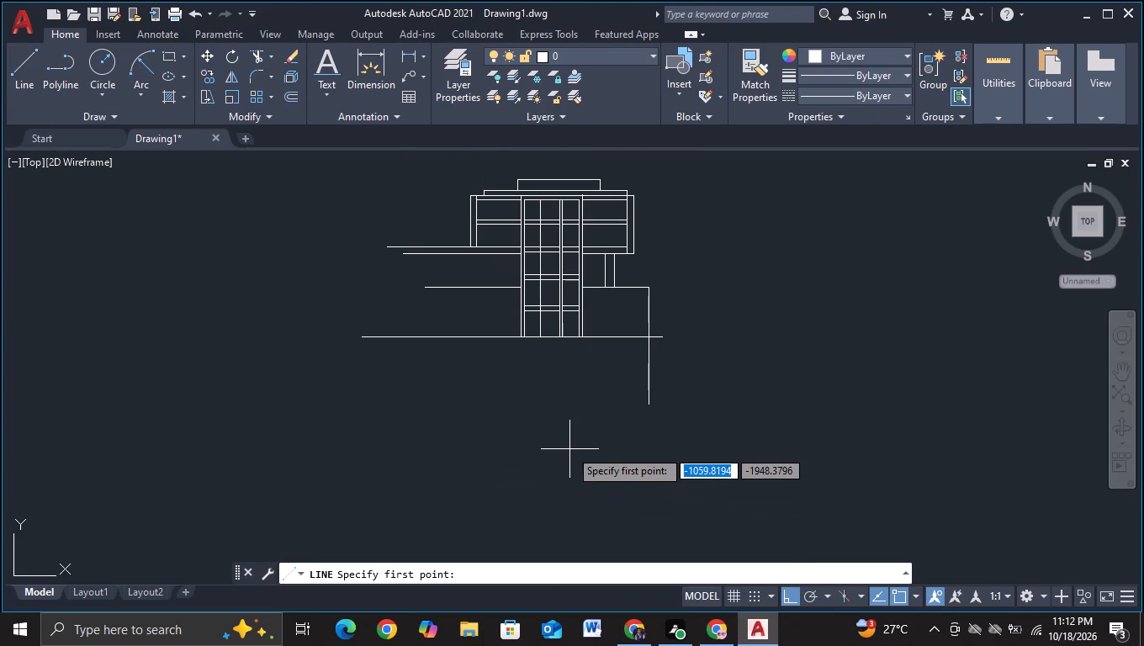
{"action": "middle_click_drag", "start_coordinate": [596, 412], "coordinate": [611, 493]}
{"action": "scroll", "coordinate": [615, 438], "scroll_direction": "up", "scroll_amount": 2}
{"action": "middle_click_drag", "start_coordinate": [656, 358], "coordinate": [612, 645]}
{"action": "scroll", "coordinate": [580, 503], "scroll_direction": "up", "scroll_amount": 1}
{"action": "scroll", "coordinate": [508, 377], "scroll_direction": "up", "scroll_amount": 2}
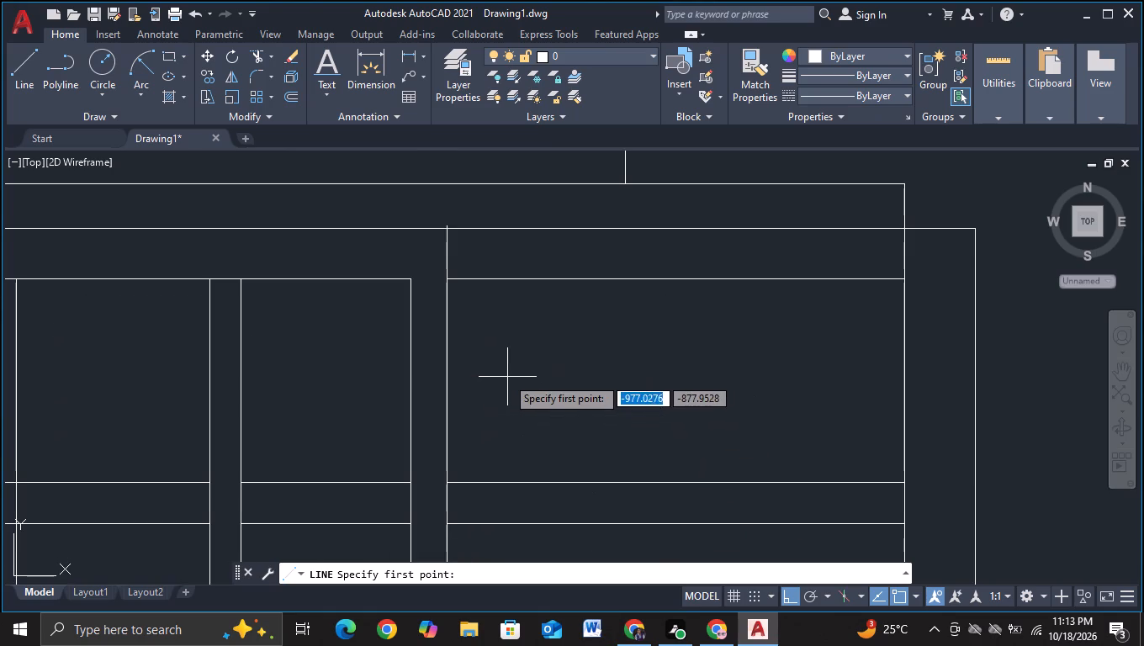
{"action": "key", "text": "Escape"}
Trim the small stub of the entrance frame's outer right vertical that sticks out above the upper storey's top edge.
{"action": "left_click", "coordinate": [249, 54]}
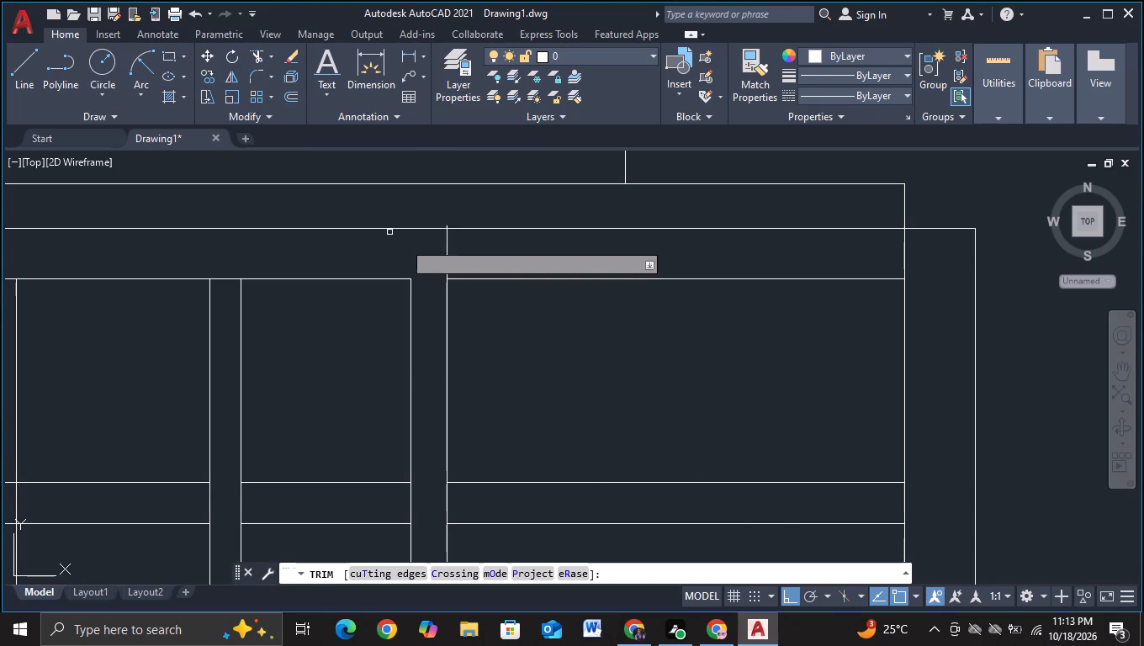
{"action": "left_click", "coordinate": [447, 226]}
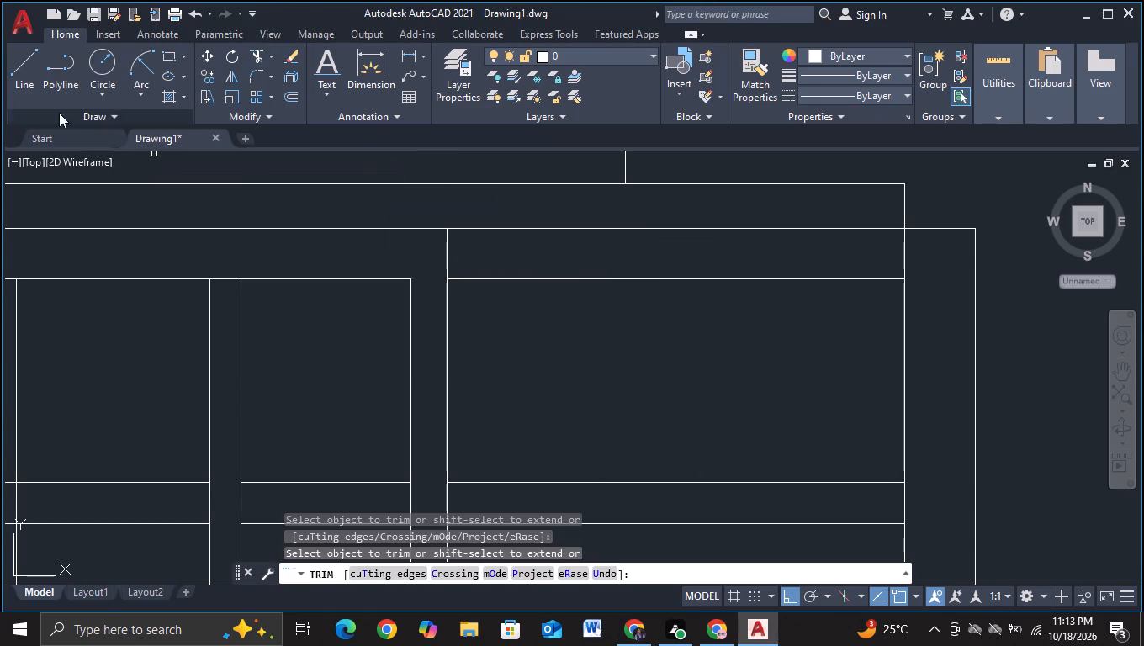
Draw a vertical line from the rooftop box's lower-right corner down through the upper-right window bay to just below the upper storey.
{"action": "left_click", "coordinate": [31, 91]}
{"action": "middle_click_drag", "start_coordinate": [500, 320], "coordinate": [502, 291]}
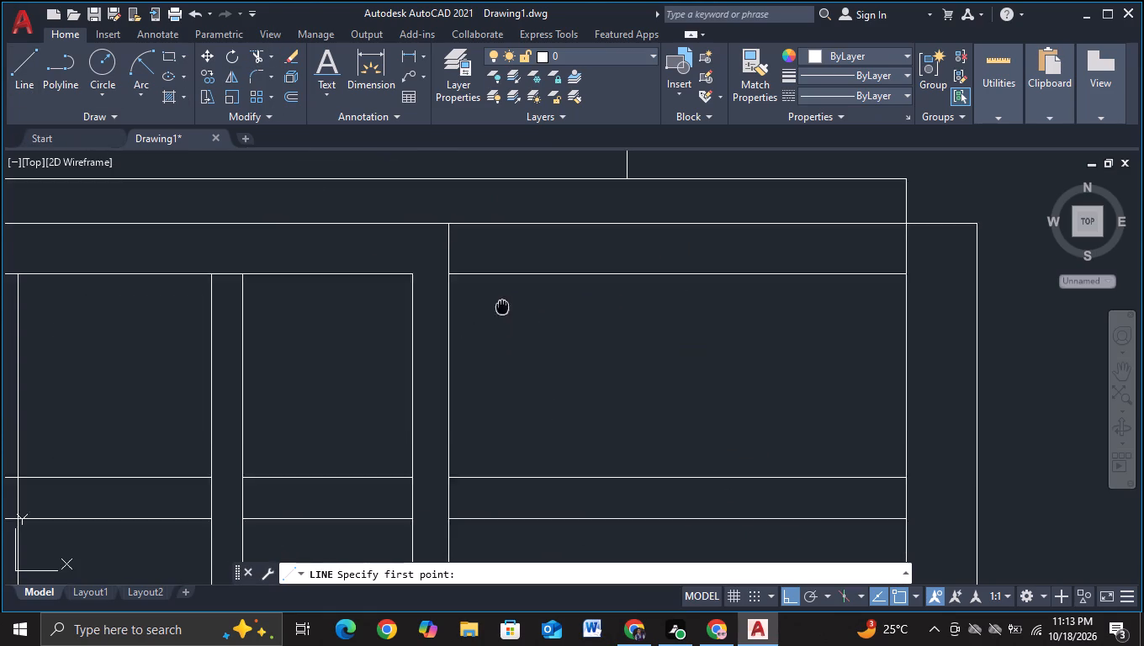
{"action": "middle_click_drag", "start_coordinate": [502, 291], "coordinate": [502, 281]}
{"action": "scroll", "coordinate": [505, 278], "scroll_direction": "down", "scroll_amount": 2}
{"action": "middle_click_drag", "start_coordinate": [538, 316], "coordinate": [540, 315]}
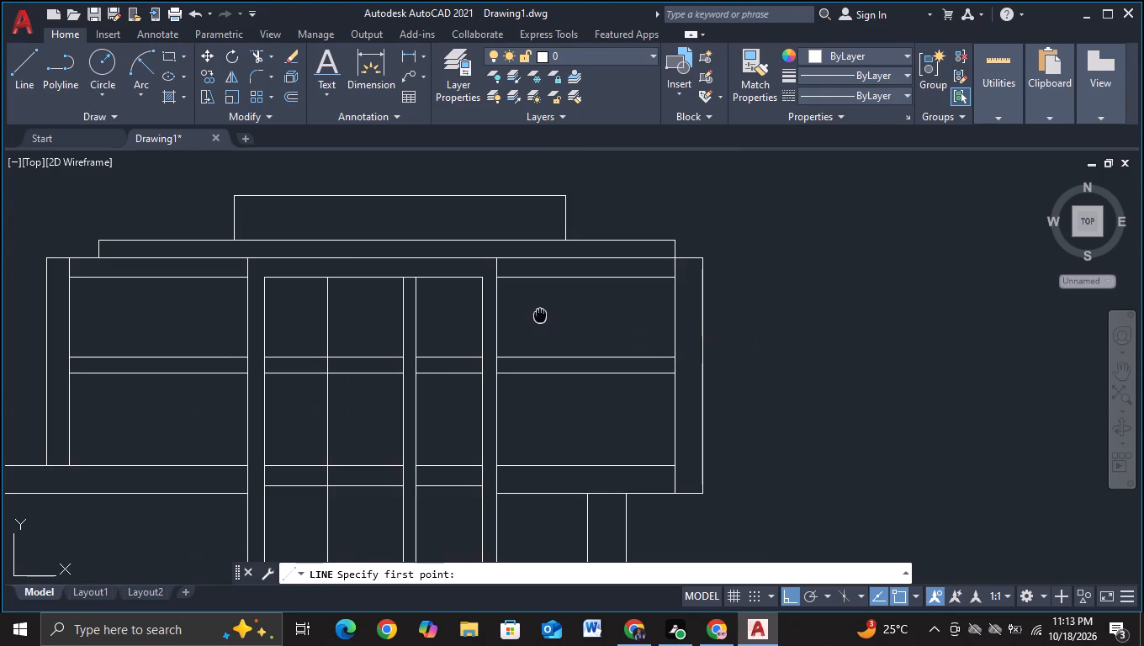
{"action": "middle_click_drag", "start_coordinate": [540, 315], "coordinate": [541, 294]}
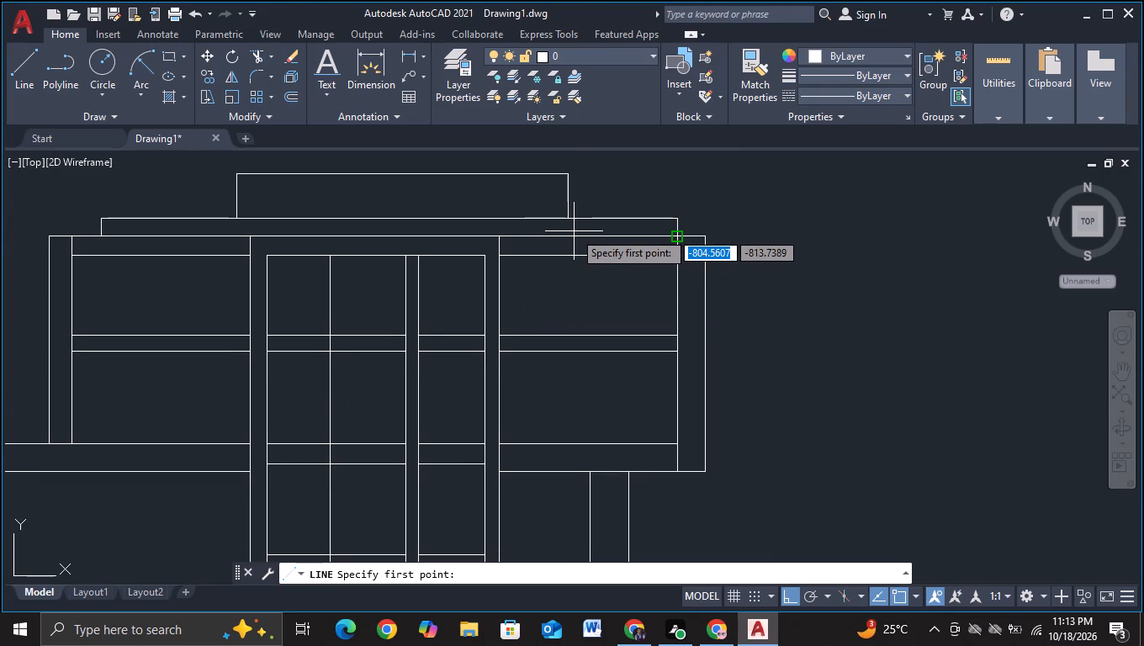
{"action": "left_click", "coordinate": [565, 223]}
{"action": "middle_click_drag", "start_coordinate": [545, 458], "coordinate": [547, 395]}
{"action": "left_click", "coordinate": [548, 438]}
{"action": "key", "text": "Escape"}
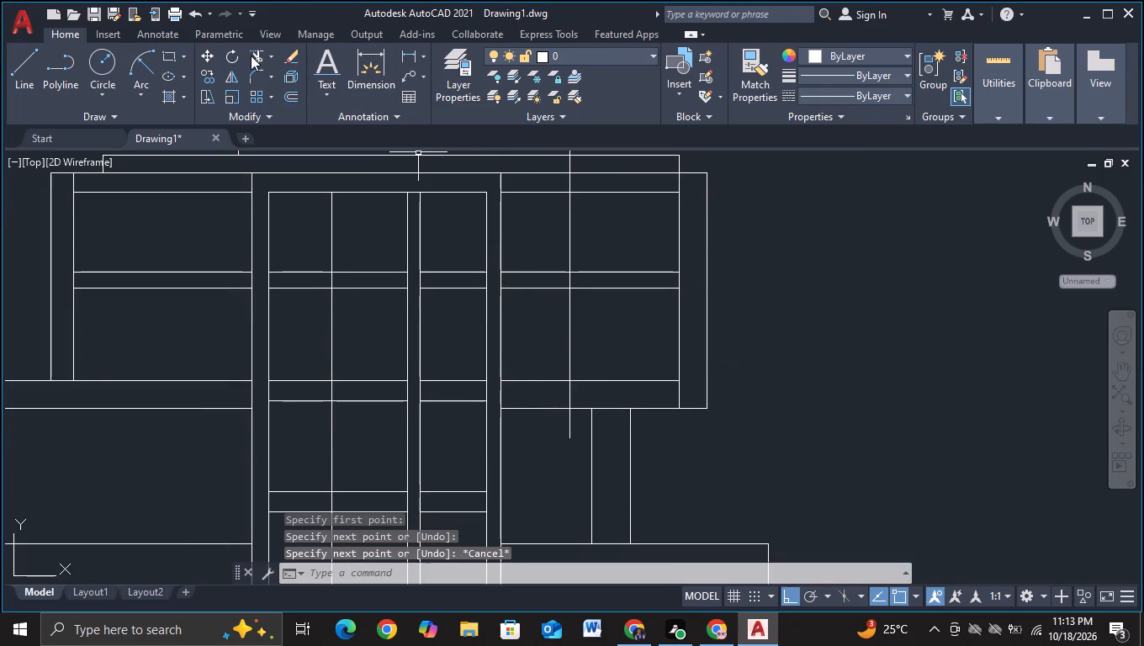
Trim the new vertical to the two window openings, removing its parts at the roof bands, between the double crossbars and below the sill.
{"action": "left_click", "coordinate": [251, 56]}
{"action": "left_click_drag", "start_coordinate": [553, 395], "coordinate": [587, 393]}
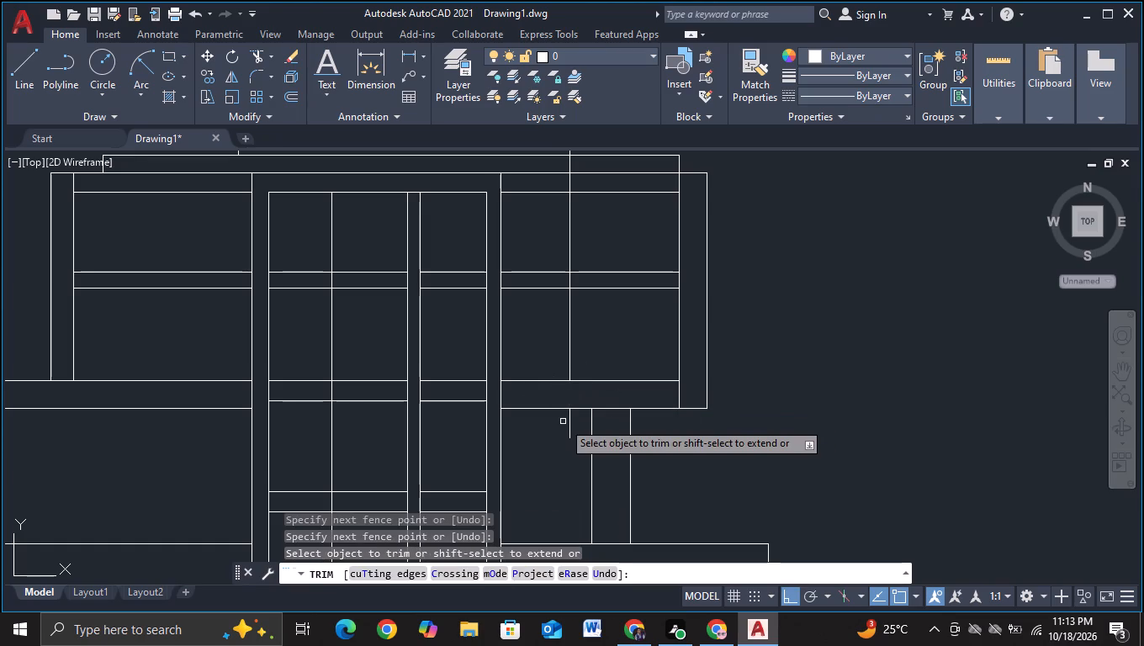
{"action": "left_click", "coordinate": [566, 420]}
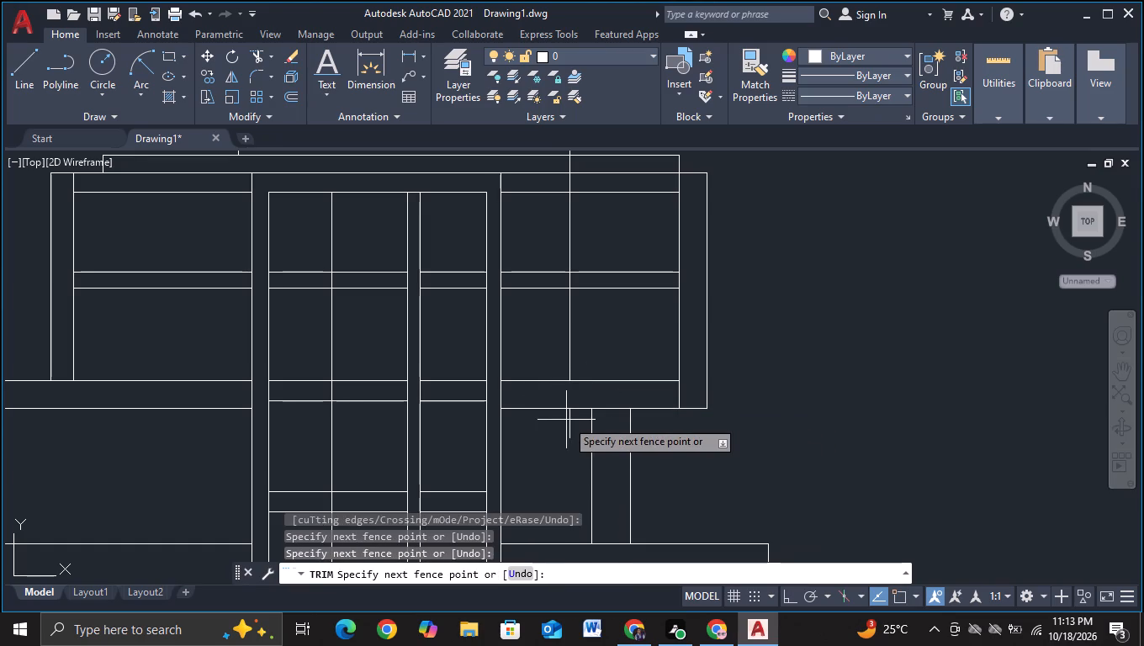
{"action": "left_click_drag", "start_coordinate": [564, 421], "coordinate": [575, 421]}
{"action": "left_click_drag", "start_coordinate": [575, 421], "coordinate": [548, 430]}
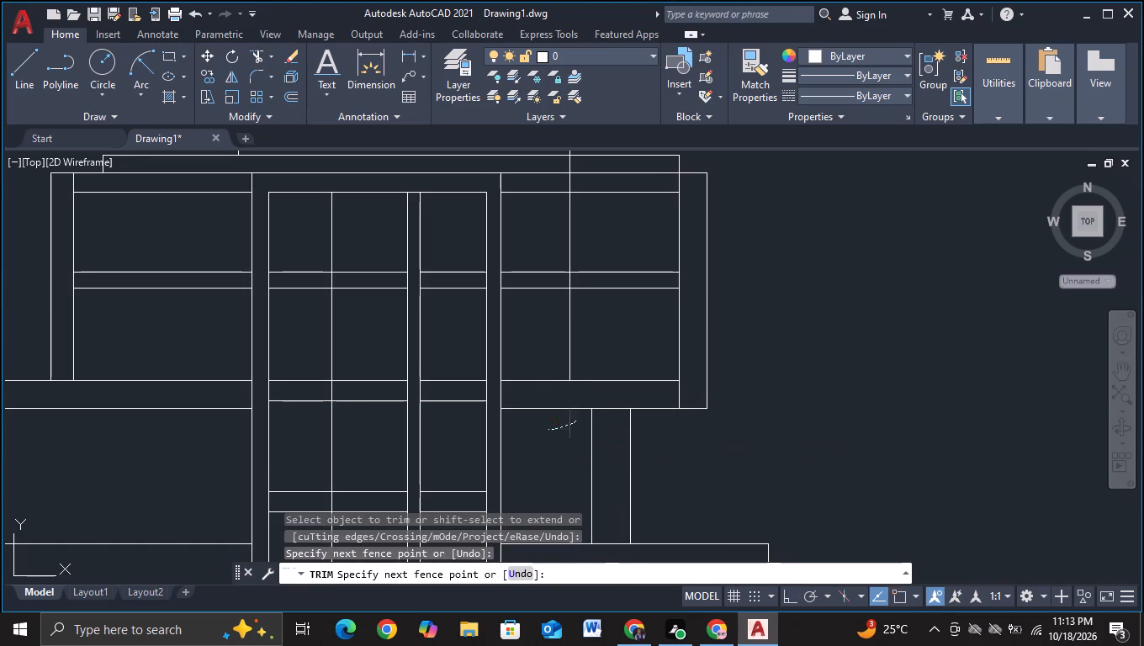
{"action": "left_click", "coordinate": [568, 279]}
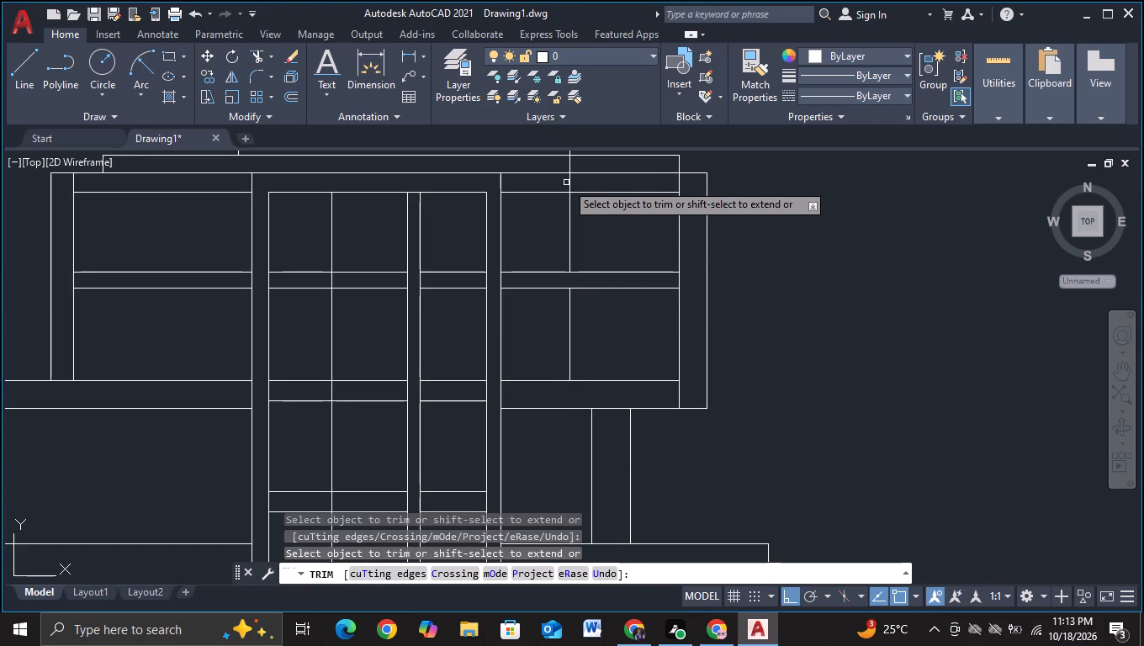
{"action": "middle_click_drag", "start_coordinate": [568, 183], "coordinate": [569, 270]}
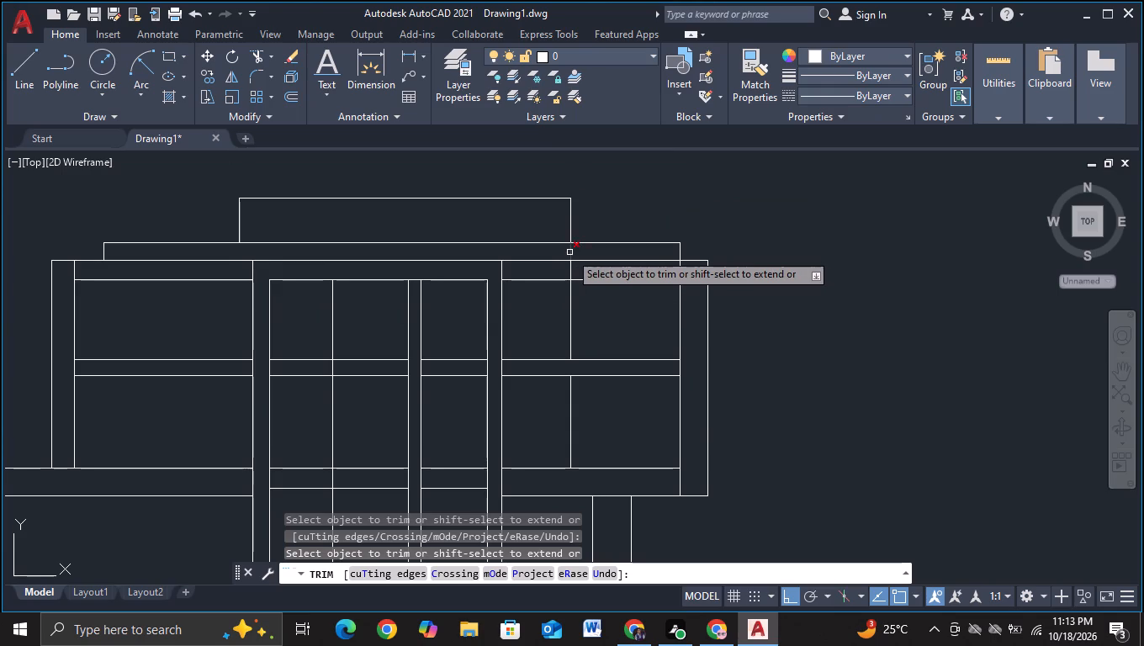
{"action": "left_click", "coordinate": [569, 252]}
{"action": "left_click", "coordinate": [570, 266]}
{"action": "key", "text": "Escape"}
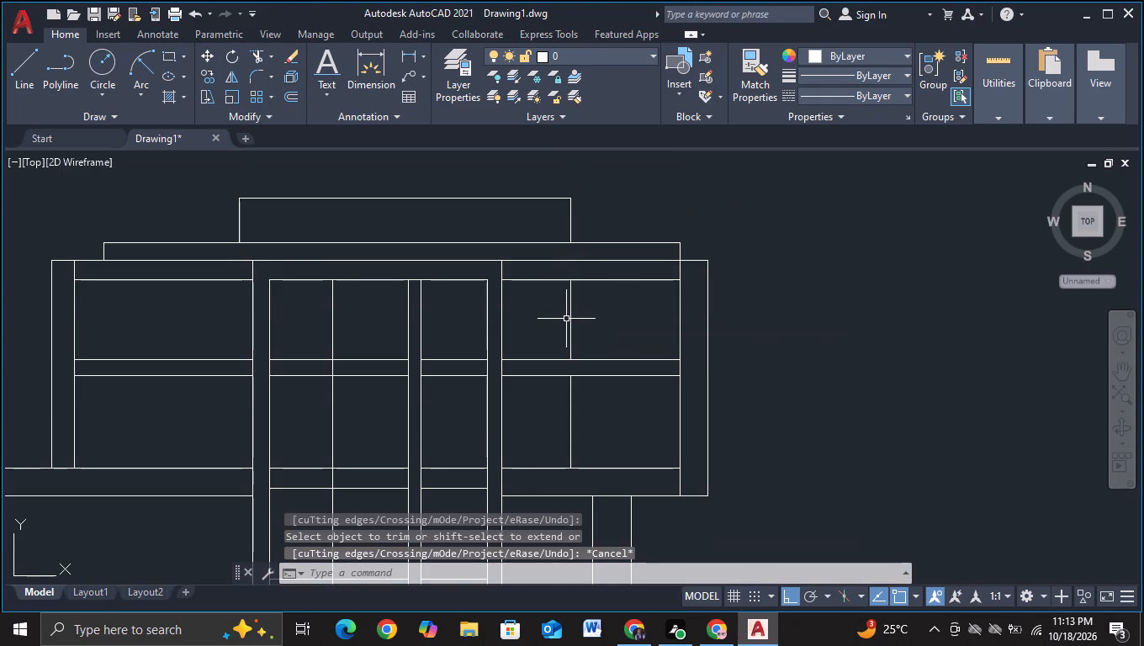
Copy both window divider segments about 59 units to the right within the upper-right window bay.
{"action": "left_click", "coordinate": [571, 319]}
{"action": "left_click", "coordinate": [569, 389]}
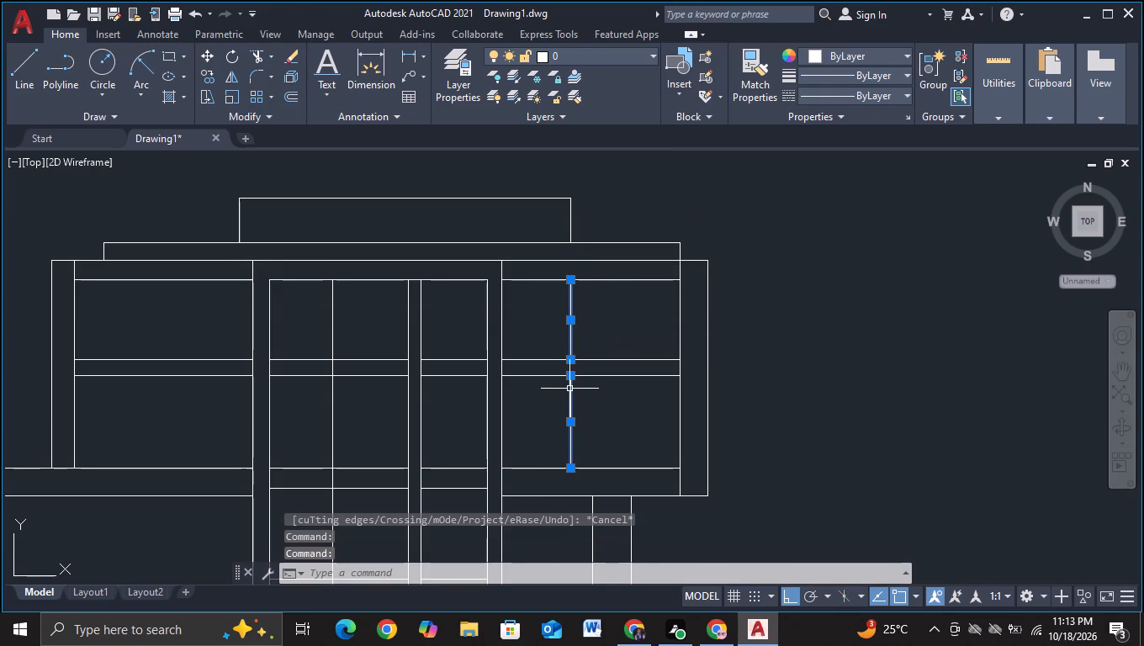
{"action": "key", "text": "c"}
{"action": "left_click", "coordinate": [631, 444]}
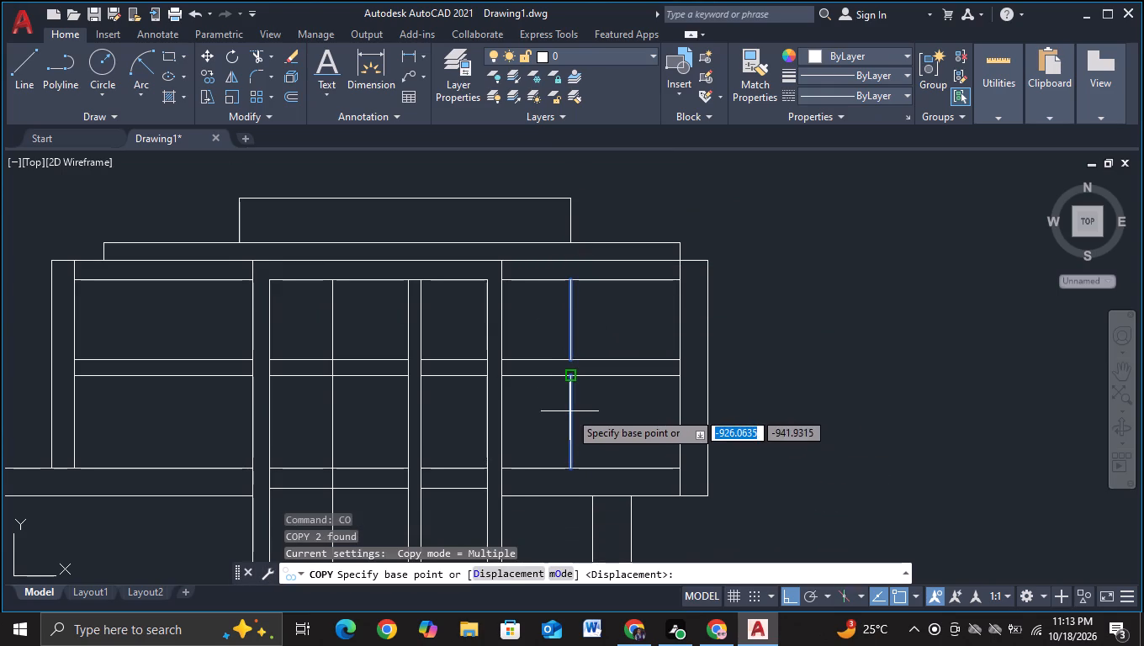
{"action": "left_click", "coordinate": [569, 411]}
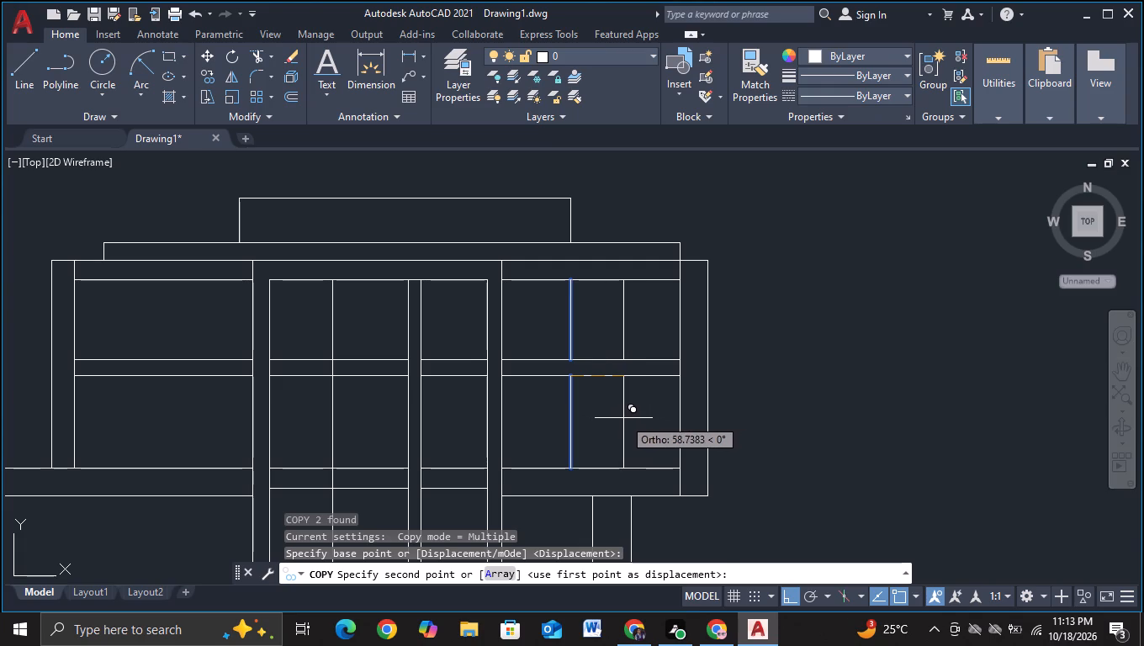
{"action": "left_click", "coordinate": [623, 418]}
{"action": "key", "text": "Escape"}
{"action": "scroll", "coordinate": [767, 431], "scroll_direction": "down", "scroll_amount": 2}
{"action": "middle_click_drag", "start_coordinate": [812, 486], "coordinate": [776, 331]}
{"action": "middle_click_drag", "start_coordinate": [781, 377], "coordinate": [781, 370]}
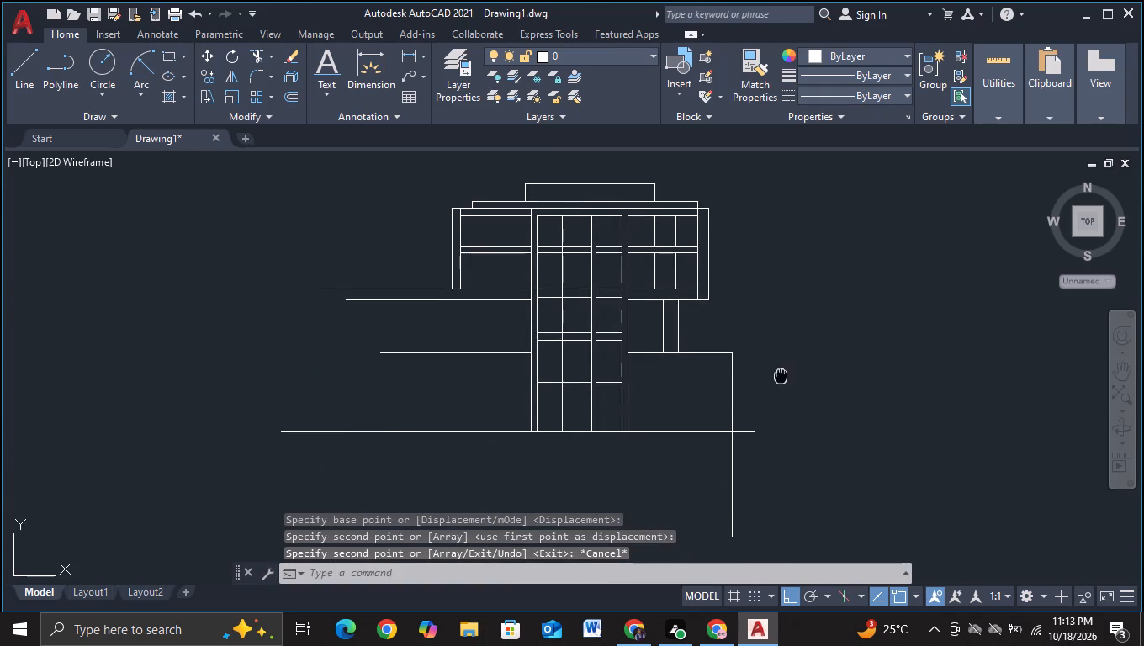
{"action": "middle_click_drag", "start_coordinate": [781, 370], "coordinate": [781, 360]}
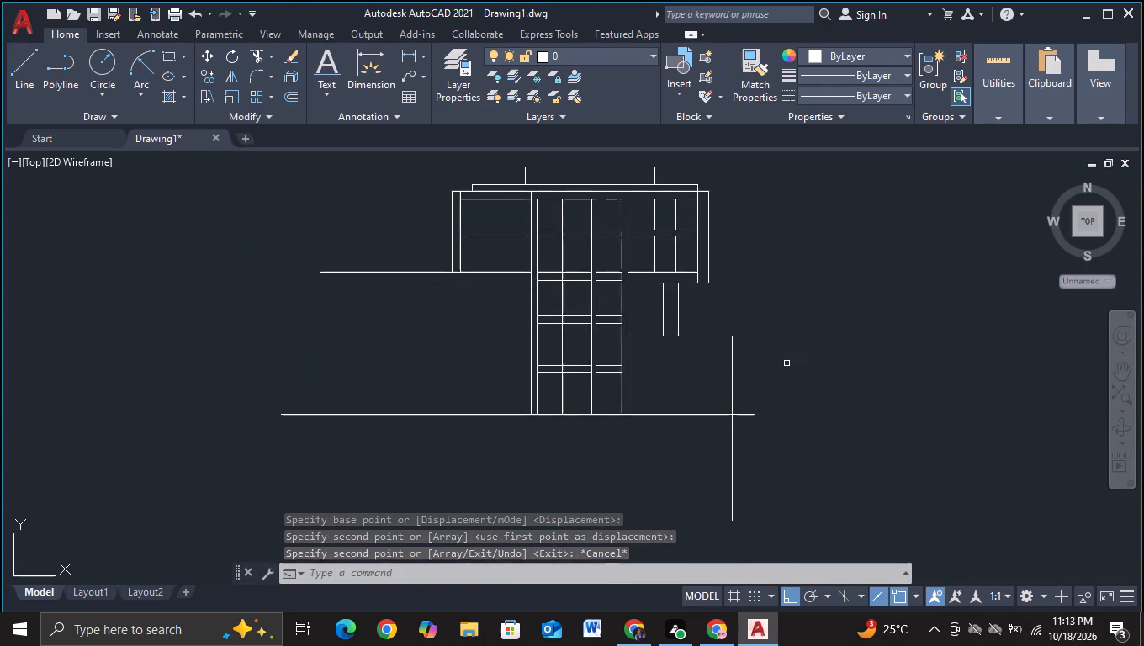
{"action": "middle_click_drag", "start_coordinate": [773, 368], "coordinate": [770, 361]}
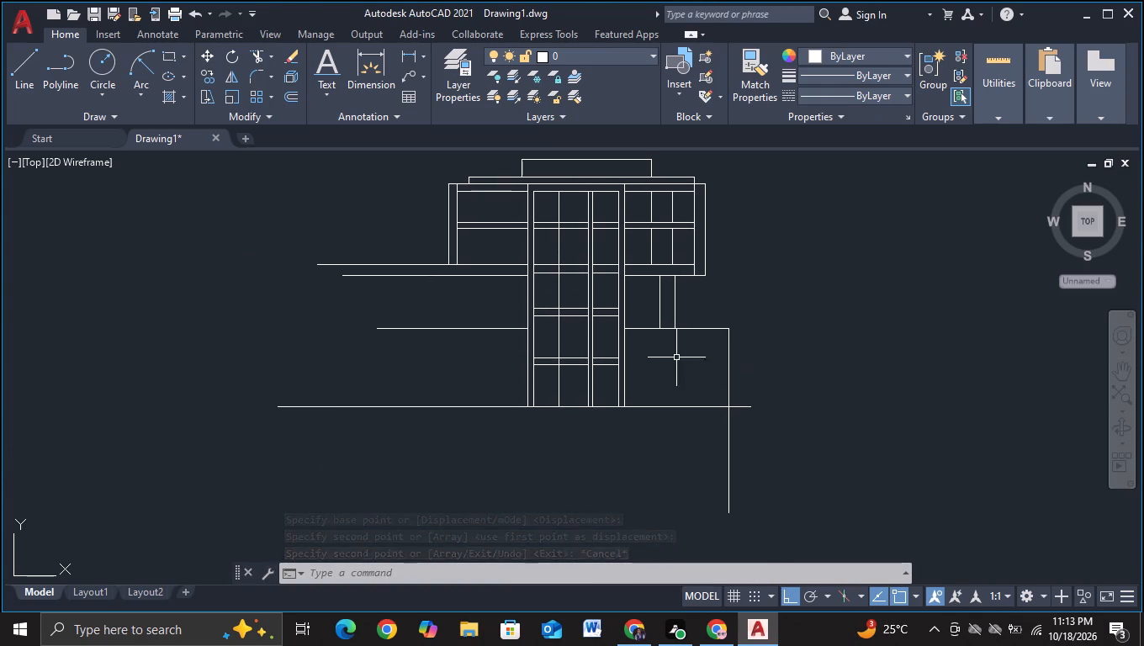
Draw a line from the lower storey's upper-right corner about 57 units to the right, then straight down to just below the existing vertical's end.
{"action": "left_click", "coordinate": [17, 95]}
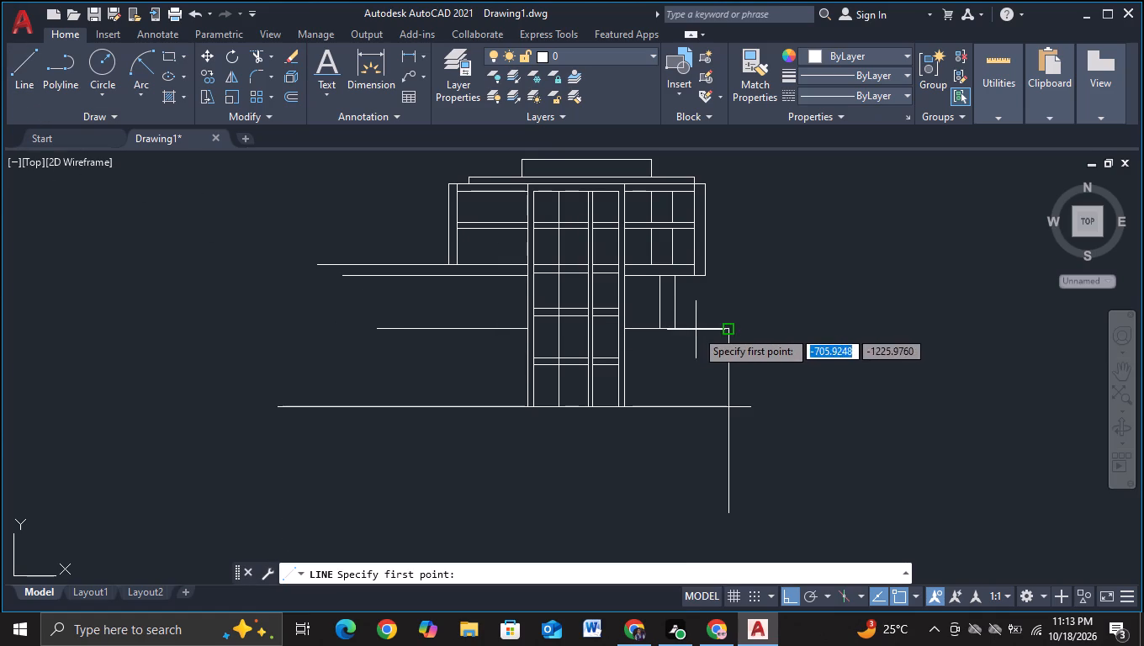
{"action": "left_click", "coordinate": [725, 329]}
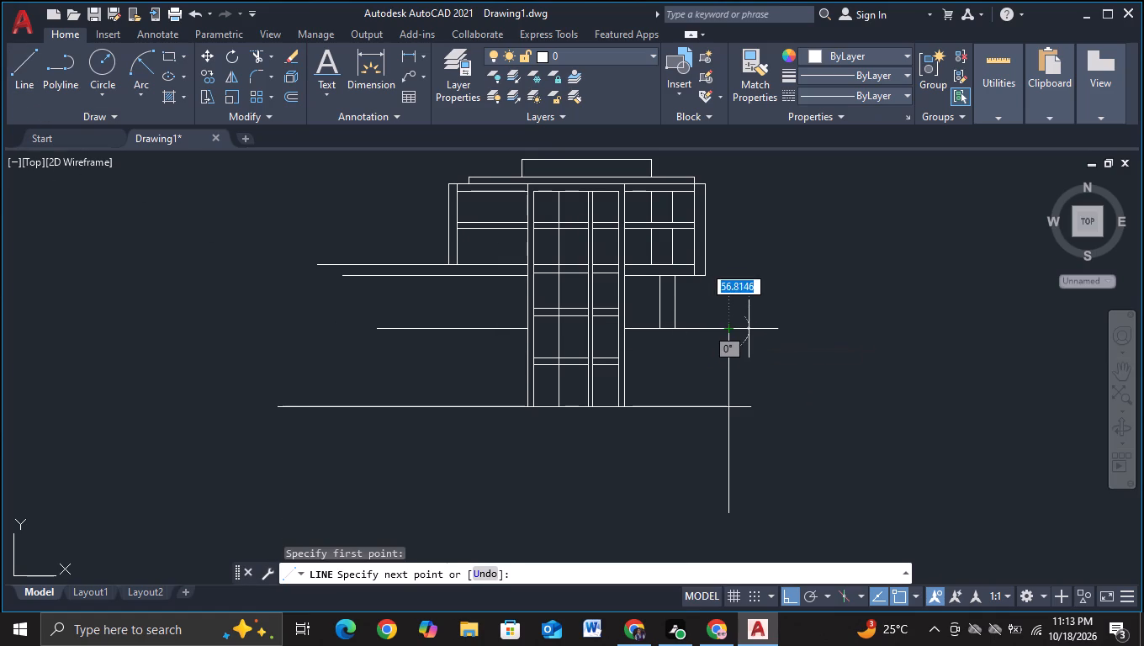
{"action": "left_click", "coordinate": [749, 329]}
{"action": "middle_click_drag", "start_coordinate": [756, 458], "coordinate": [744, 361]}
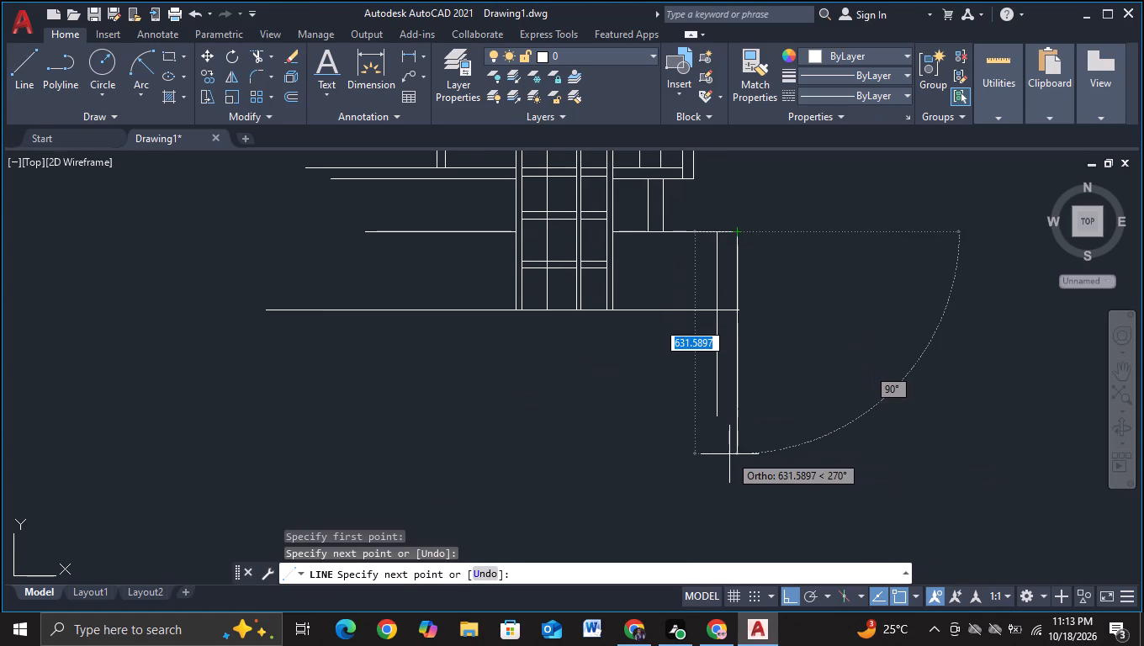
{"action": "scroll", "coordinate": [729, 454], "scroll_direction": "down", "scroll_amount": 1}
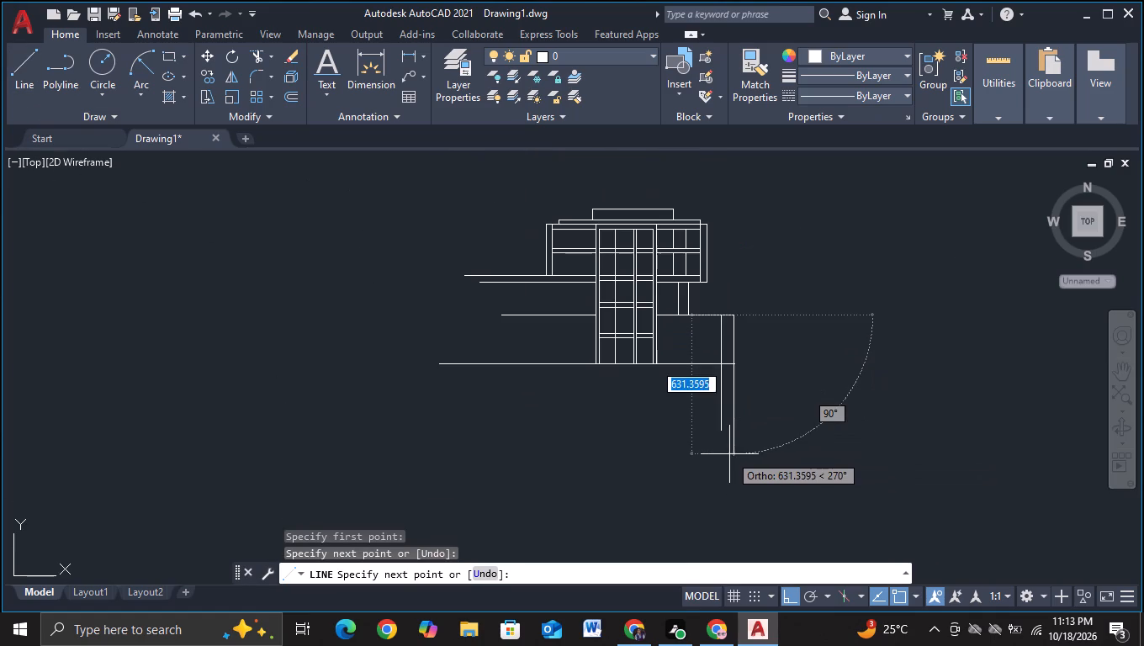
{"action": "left_click", "coordinate": [734, 434]}
{"action": "key", "text": "Escape"}
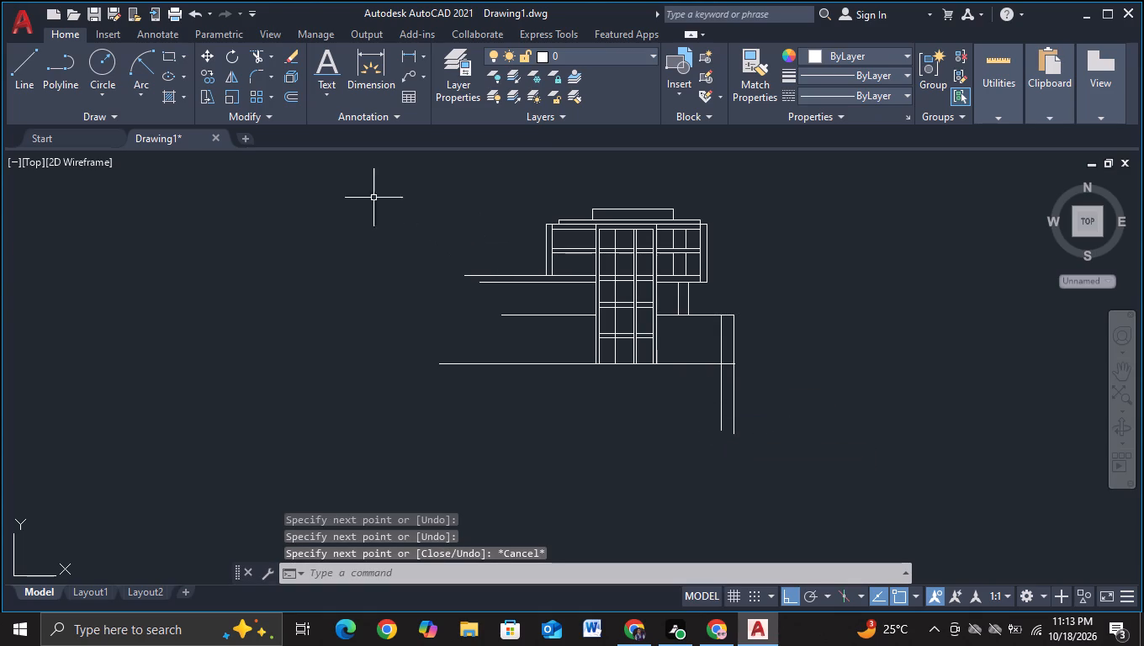
Trim the short stub of the ground line that projects past the new outer right vertical.
{"action": "left_click", "coordinate": [257, 61]}
{"action": "scroll", "coordinate": [786, 453], "scroll_direction": "up", "scroll_amount": 2}
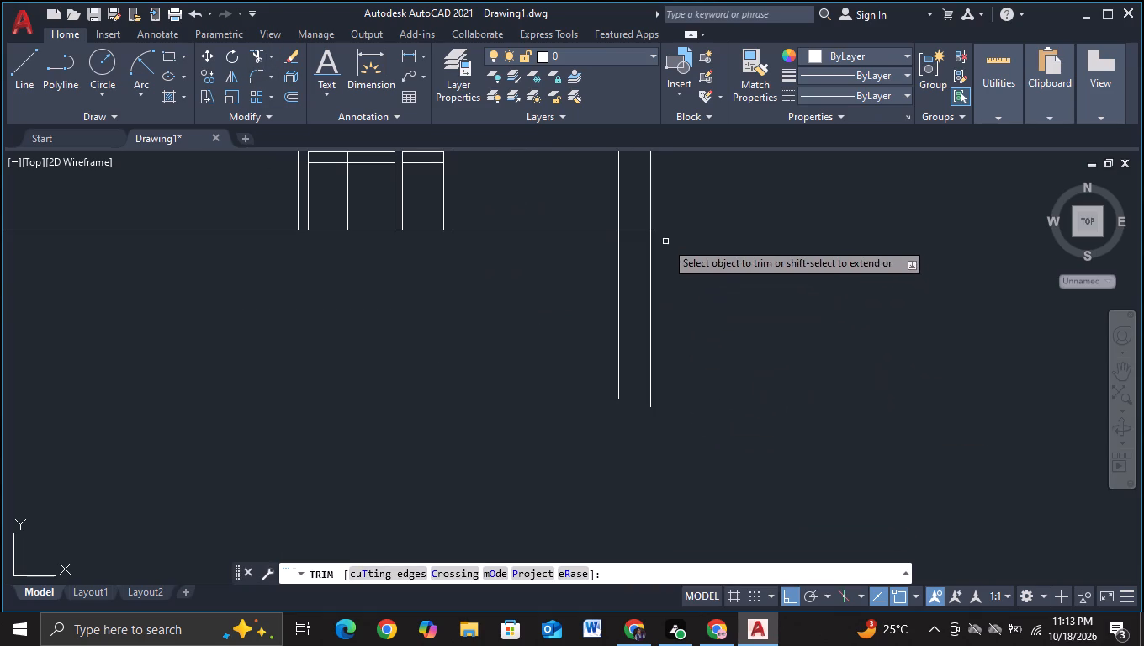
{"action": "left_click", "coordinate": [653, 230]}
{"action": "scroll", "coordinate": [707, 284], "scroll_direction": "down", "scroll_amount": 2}
{"action": "middle_click_drag", "start_coordinate": [569, 373], "coordinate": [645, 372]}
{"action": "key", "text": "Escape"}
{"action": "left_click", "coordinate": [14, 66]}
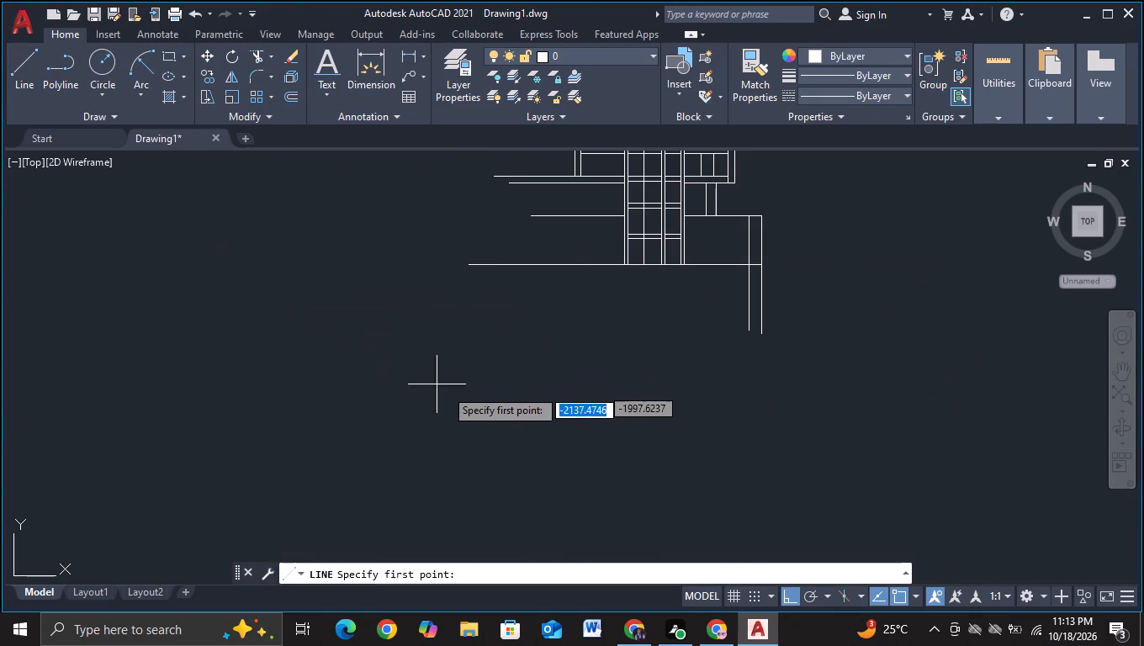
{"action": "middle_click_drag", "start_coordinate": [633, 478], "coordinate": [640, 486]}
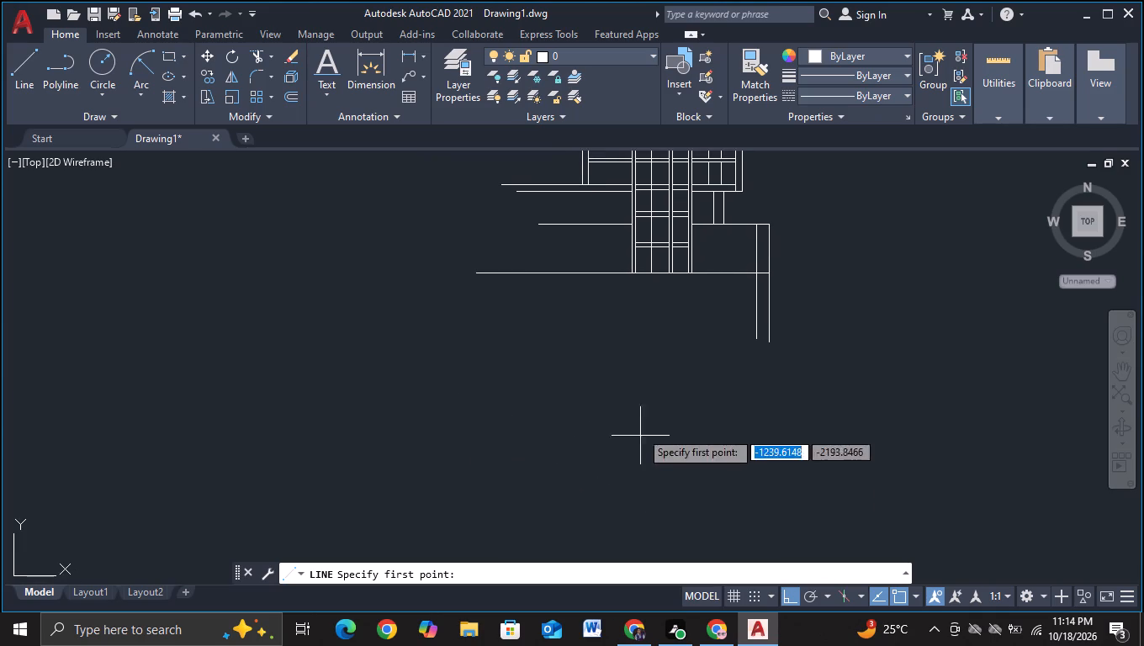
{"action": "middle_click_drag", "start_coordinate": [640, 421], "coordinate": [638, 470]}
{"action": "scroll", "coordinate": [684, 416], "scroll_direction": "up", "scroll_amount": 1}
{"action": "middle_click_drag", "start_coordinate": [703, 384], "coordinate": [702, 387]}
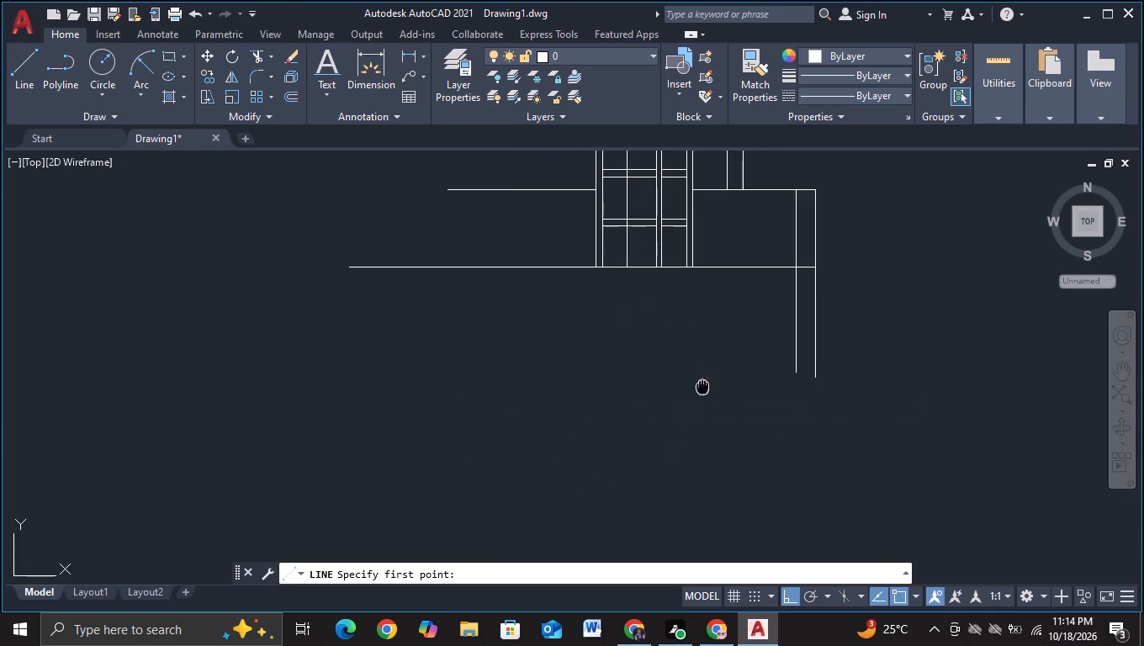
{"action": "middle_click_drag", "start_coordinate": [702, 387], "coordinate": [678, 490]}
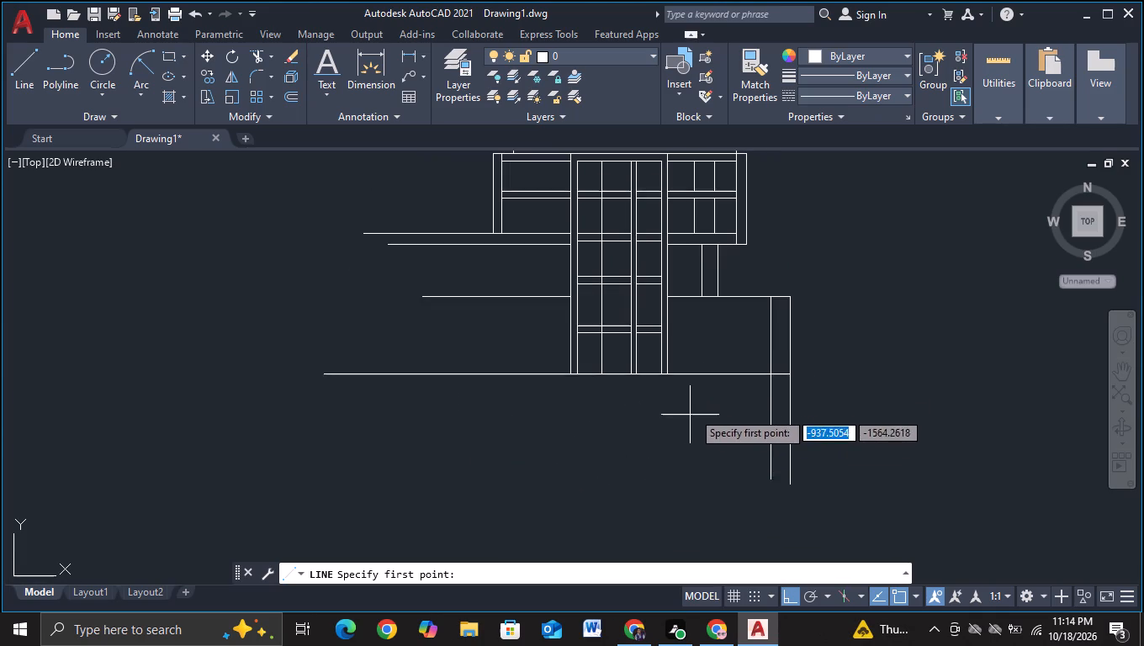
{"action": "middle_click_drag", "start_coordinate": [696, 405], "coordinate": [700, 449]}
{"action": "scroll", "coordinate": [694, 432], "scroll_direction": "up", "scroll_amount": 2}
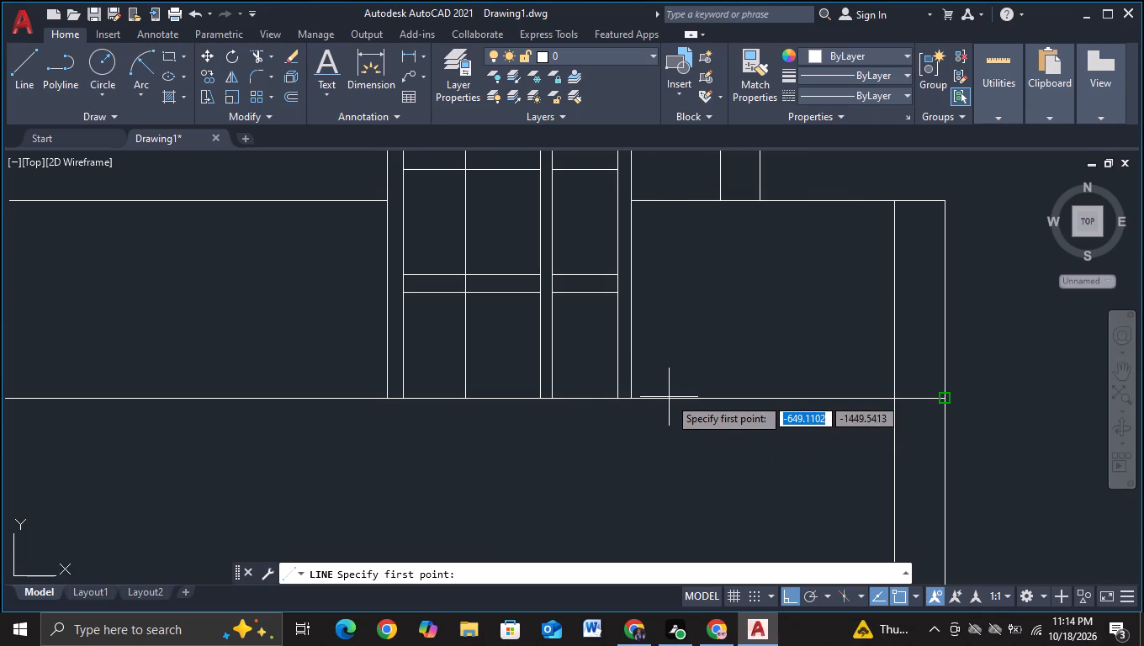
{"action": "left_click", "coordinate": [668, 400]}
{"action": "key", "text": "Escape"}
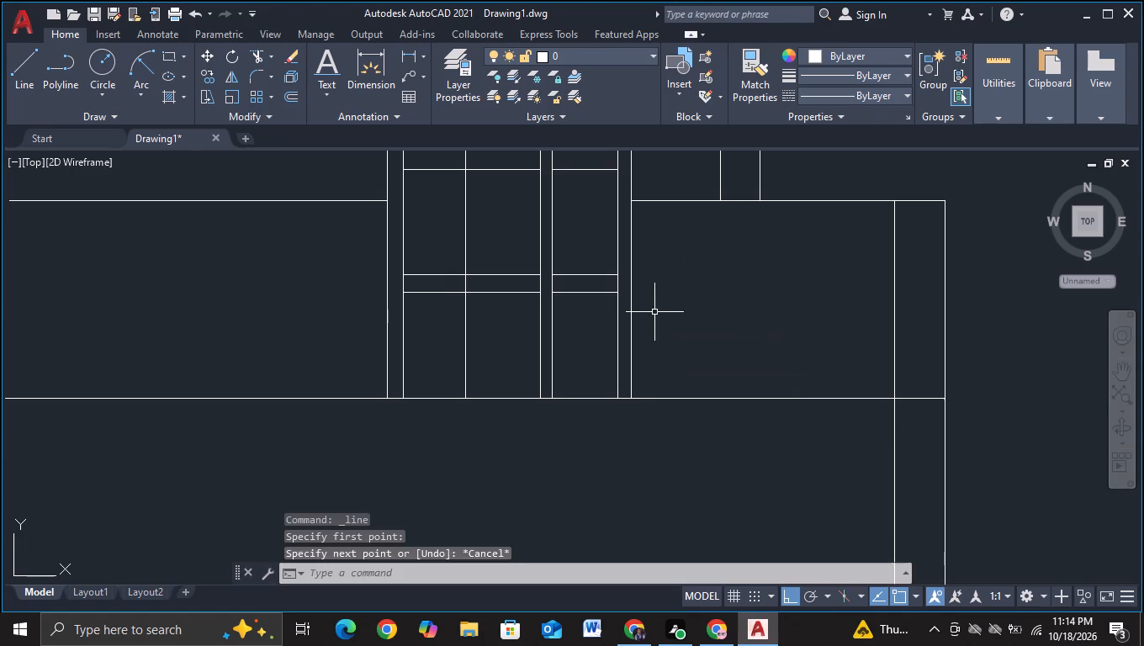
With object snap off, draw an open-bottomed column outline about 45 units wide, crossing the ground line just right of the entrance frame.
{"action": "left_click", "coordinate": [27, 98]}
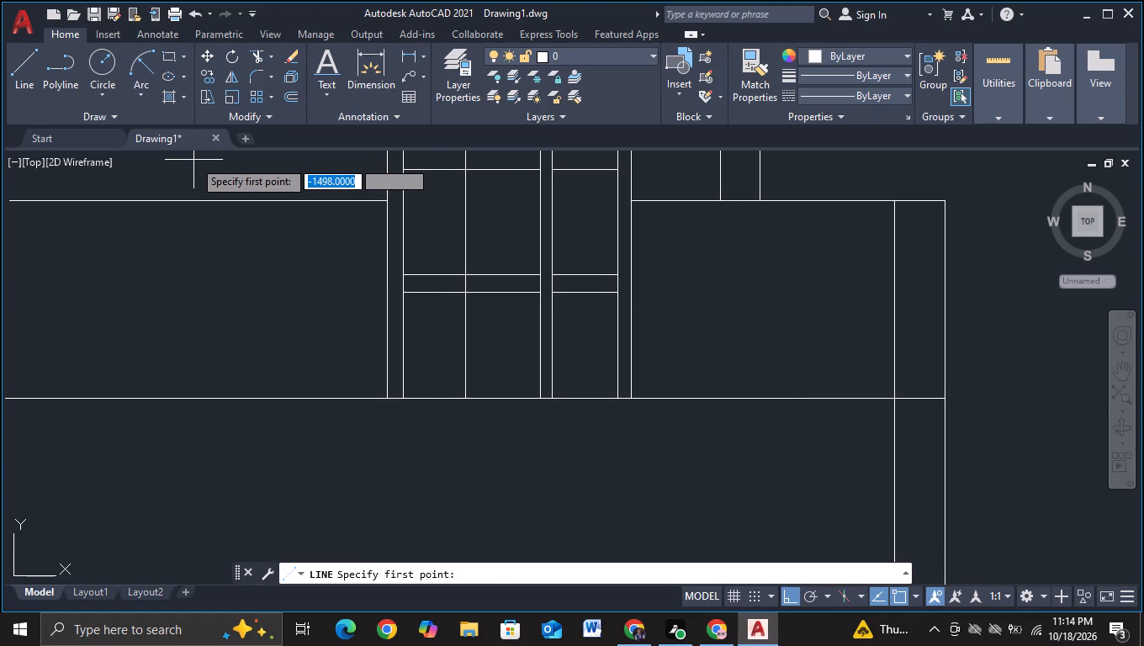
{"action": "key", "text": "F3"}
{"action": "left_click", "coordinate": [684, 416]}
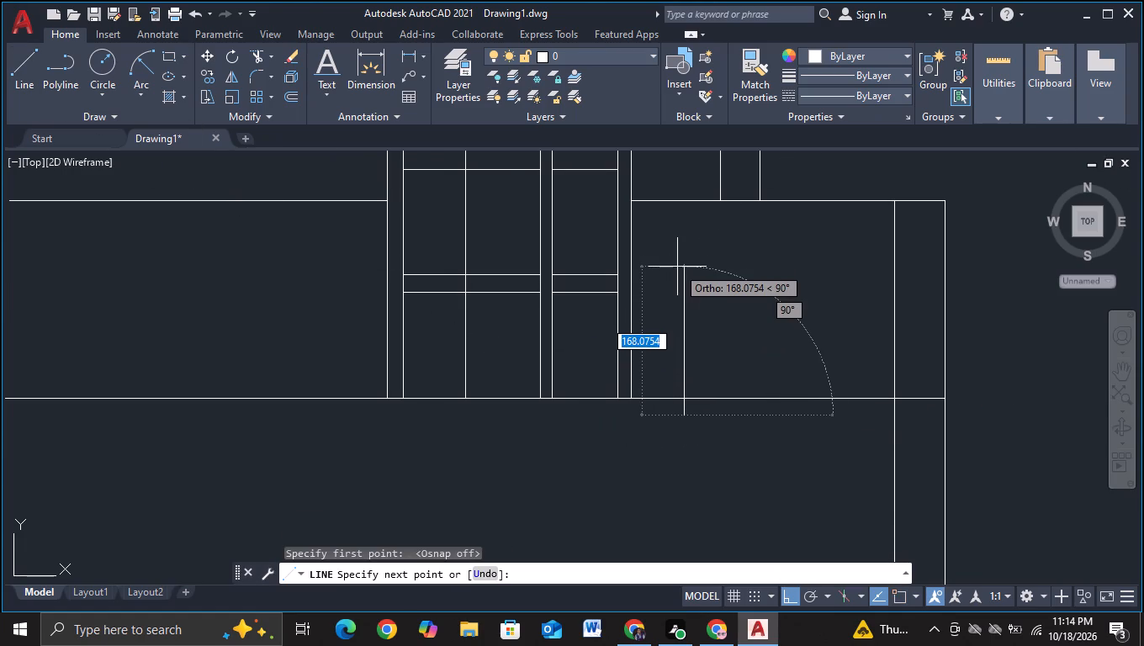
{"action": "left_click", "coordinate": [679, 250]}
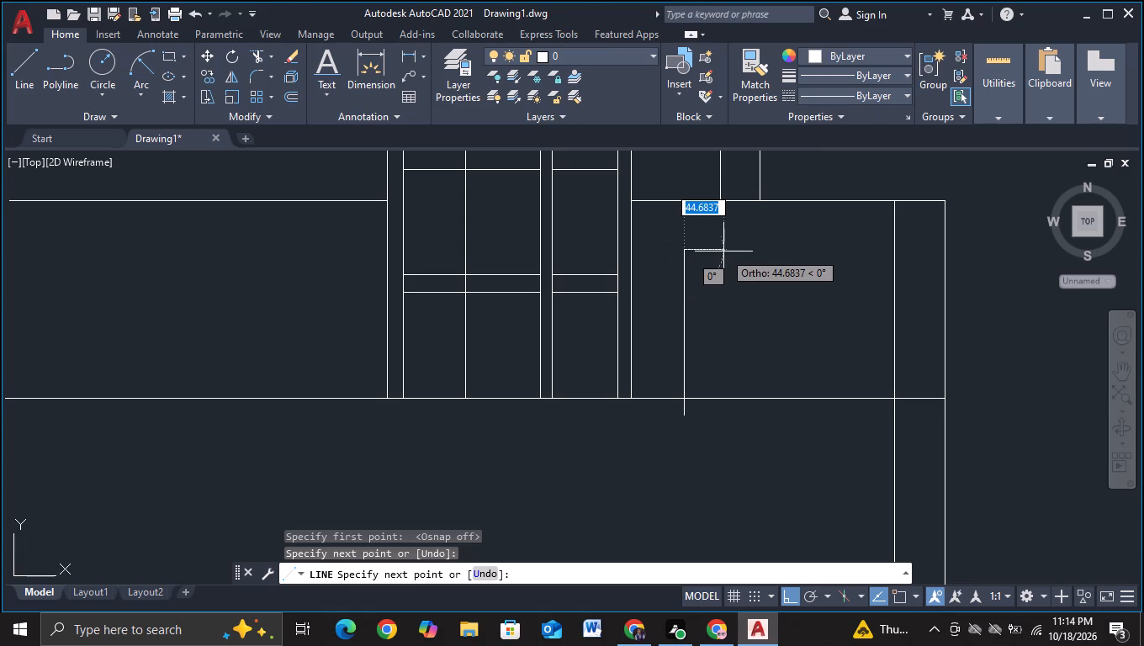
{"action": "left_click", "coordinate": [723, 252]}
{"action": "left_click", "coordinate": [704, 410]}
{"action": "key", "text": "Escape"}
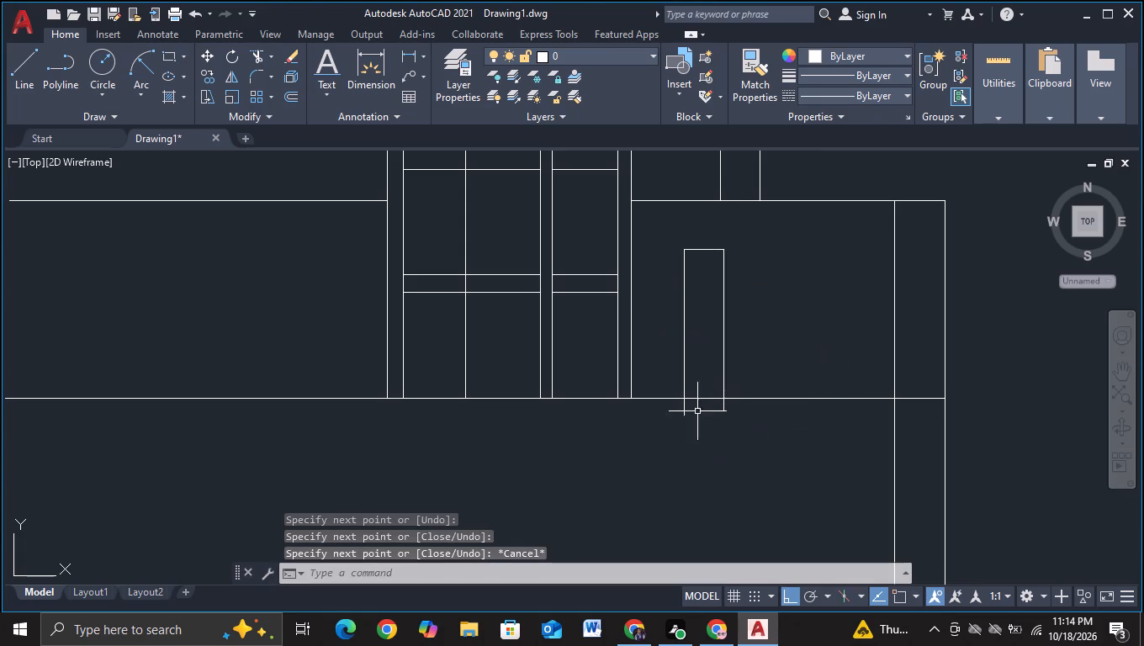
Trim the two column legs where they extend below the ground line.
{"action": "left_click", "coordinate": [253, 56]}
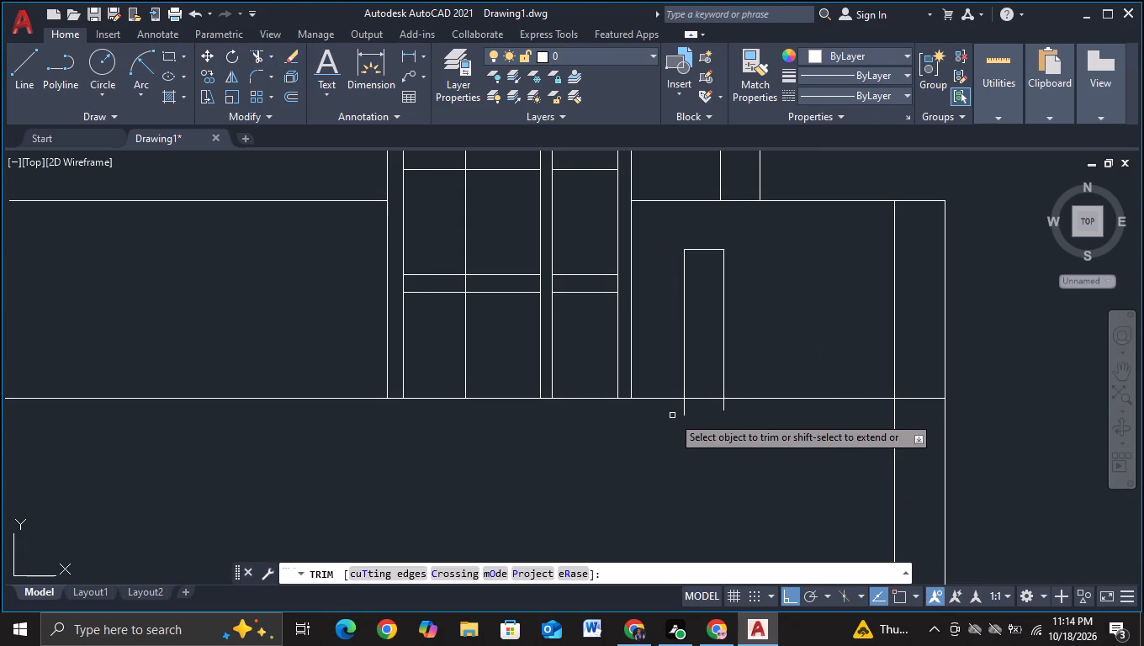
{"action": "left_click_drag", "start_coordinate": [672, 416], "coordinate": [726, 408]}
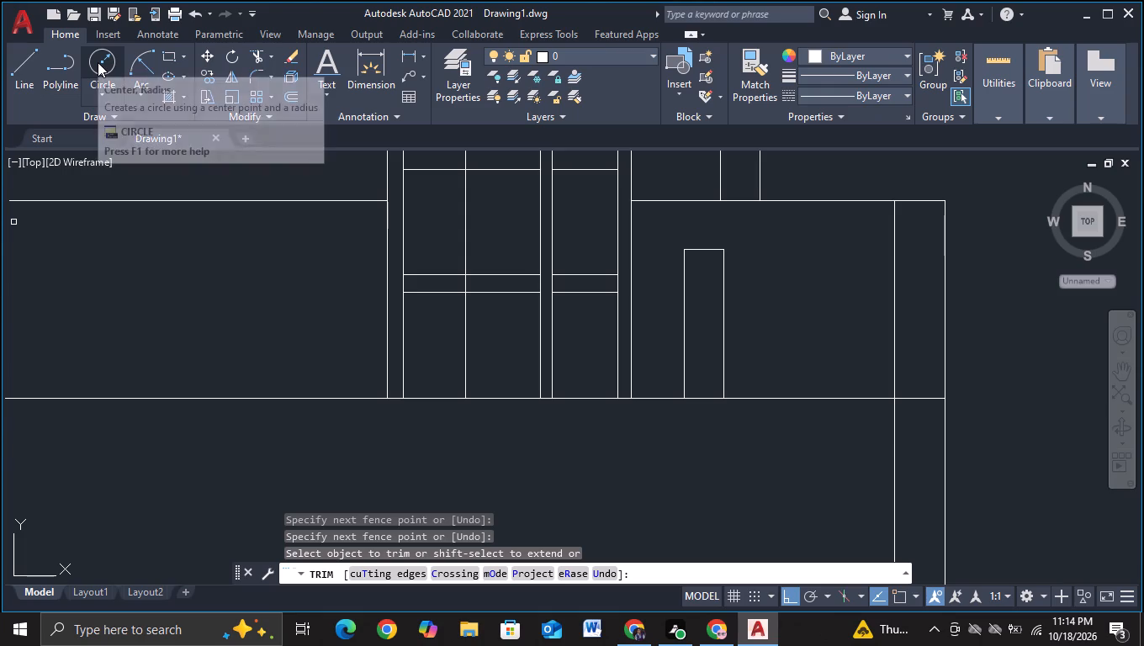
With object snap on, draw a horizontal cap line about 102 units long across the column's top, overhanging both sides.
{"action": "left_click", "coordinate": [15, 67]}
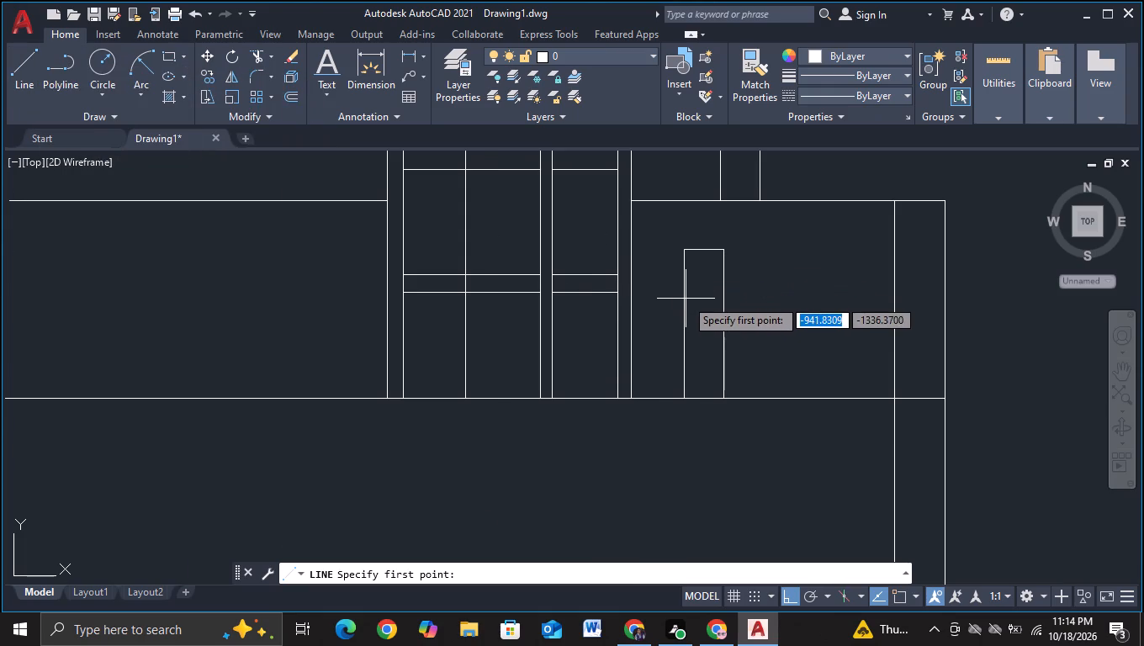
{"action": "middle_click_drag", "start_coordinate": [686, 297], "coordinate": [681, 373]}
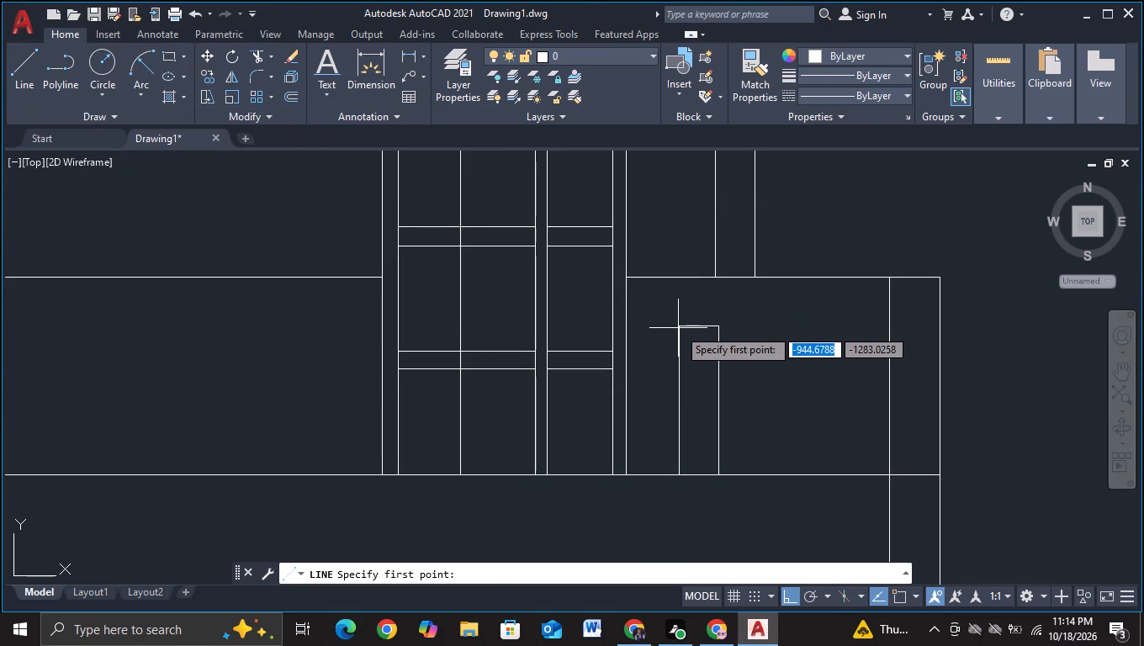
{"action": "key", "text": "F3"}
{"action": "left_click", "coordinate": [678, 328]}
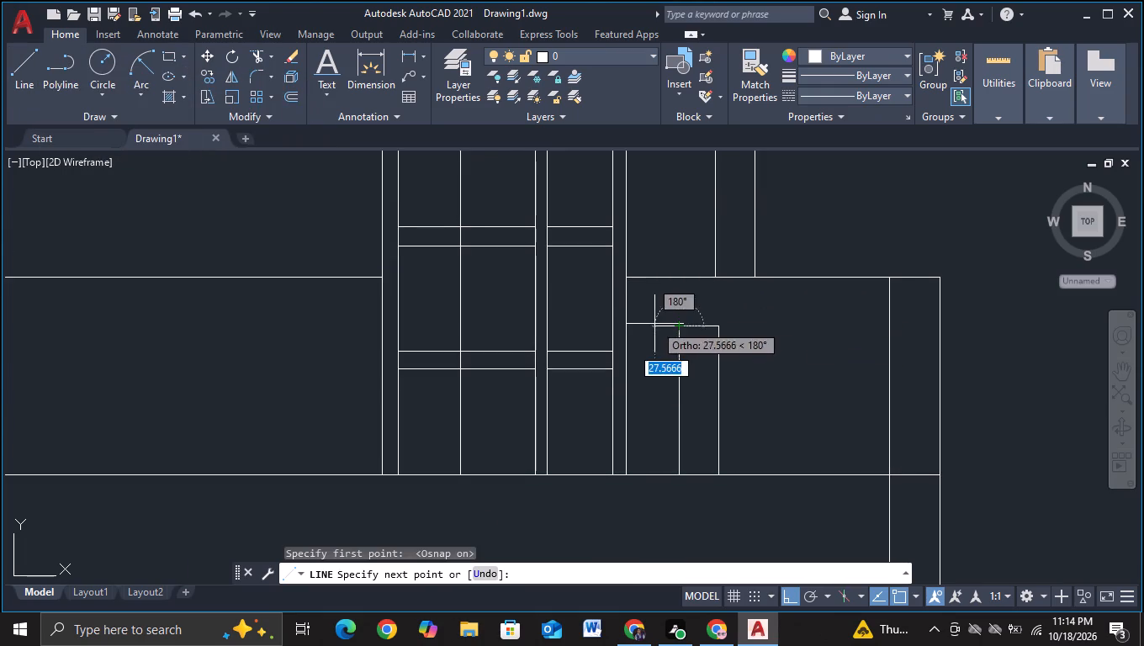
{"action": "left_click", "coordinate": [654, 324]}
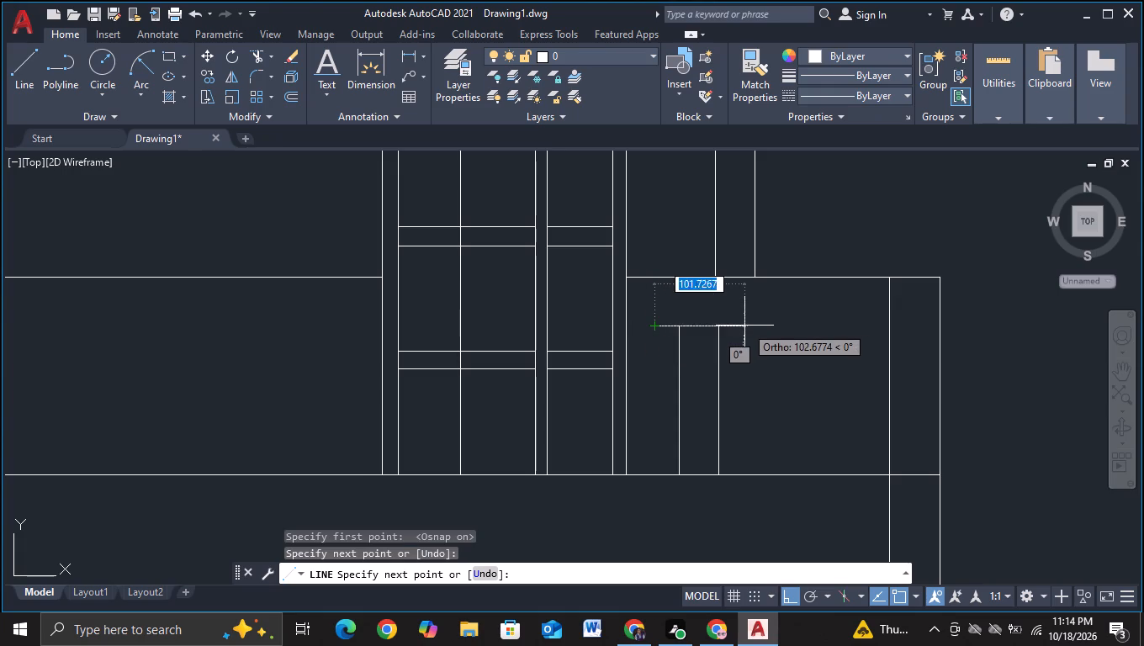
{"action": "left_click", "coordinate": [744, 326]}
{"action": "key", "text": "Escape"}
Draw an open-bottomed box about 45 units wide above the cap line, rising from the column's two top corners.
{"action": "left_click", "coordinate": [23, 77]}
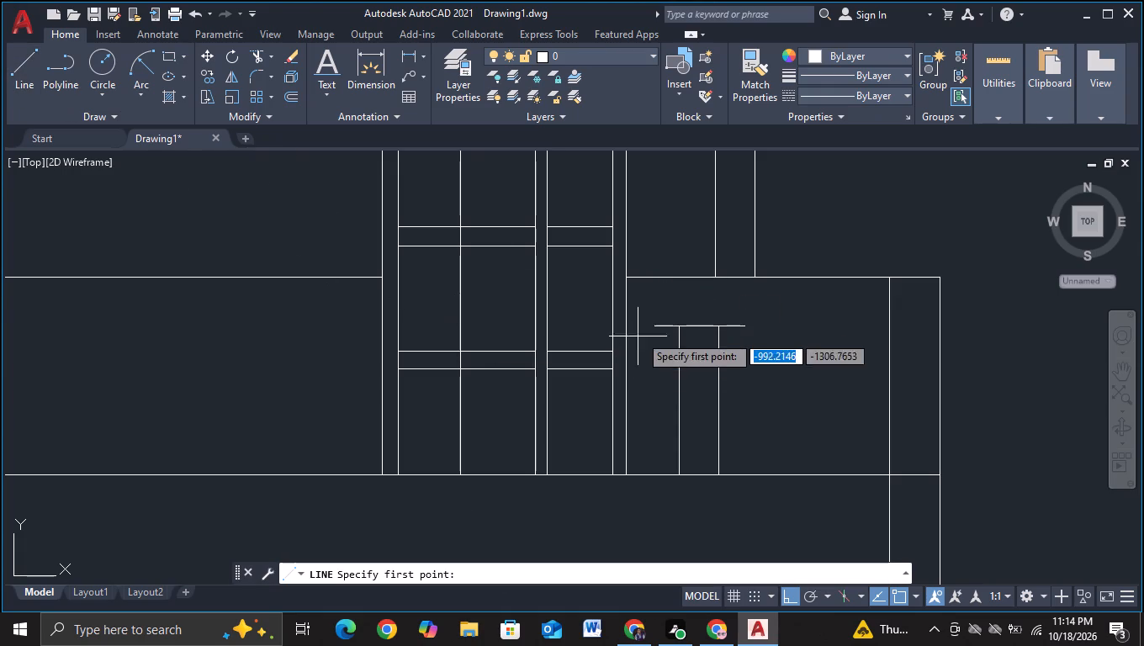
{"action": "scroll", "coordinate": [675, 327], "scroll_direction": "up", "scroll_amount": 1}
{"action": "middle_click_drag", "start_coordinate": [673, 351], "coordinate": [671, 416]}
{"action": "left_click", "coordinate": [673, 393]}
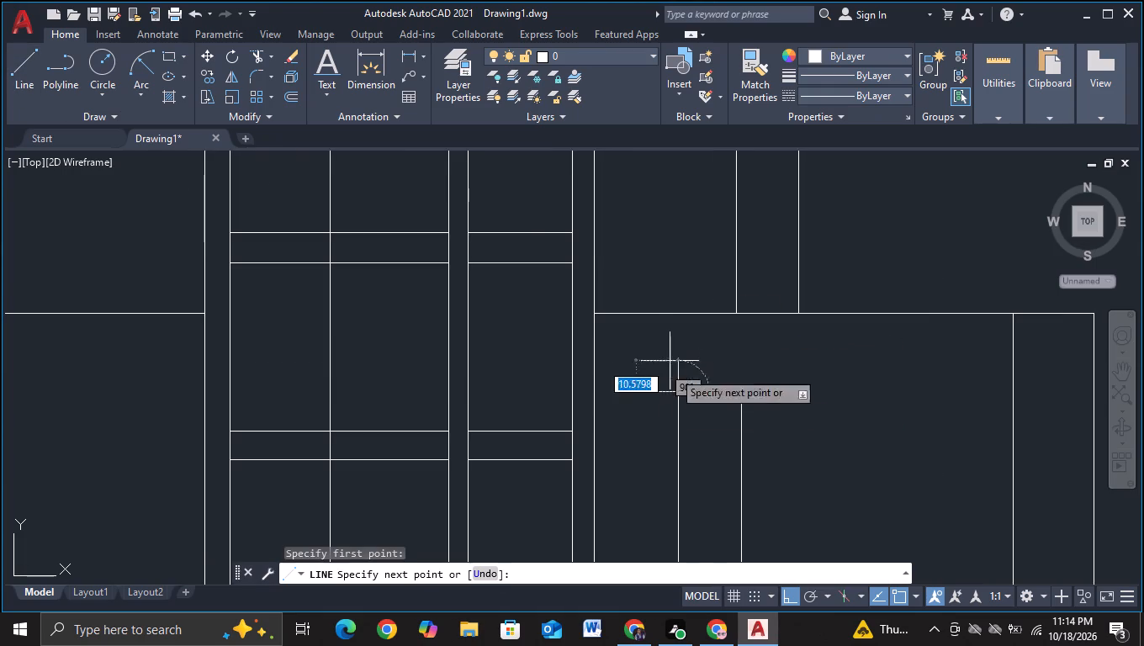
{"action": "left_click", "coordinate": [666, 342]}
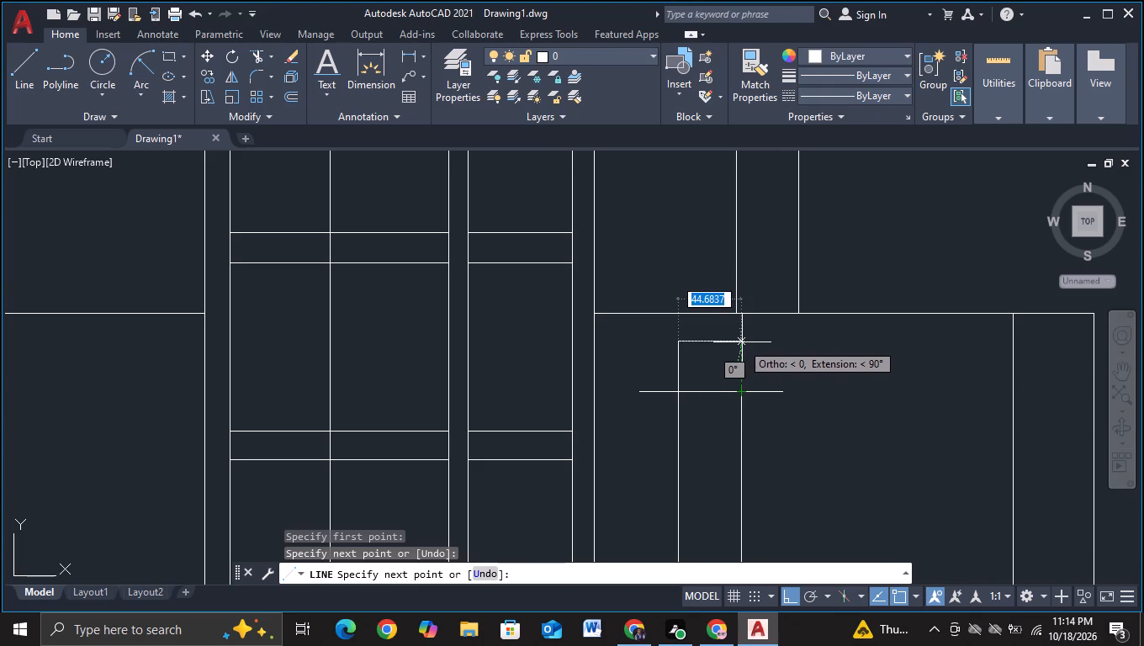
{"action": "left_click", "coordinate": [742, 342]}
{"action": "left_click", "coordinate": [740, 391]}
{"action": "key", "text": "Escape"}
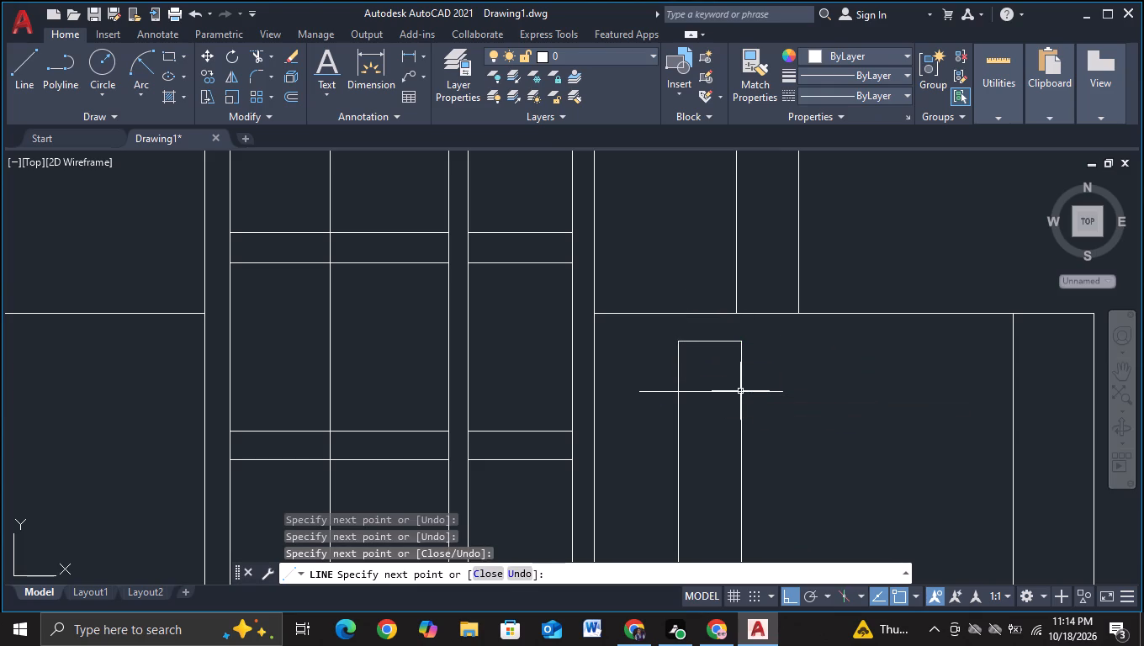
Trim away the box's two vertical sides above the cap line, leaving its short top line.
{"action": "left_click", "coordinate": [258, 55]}
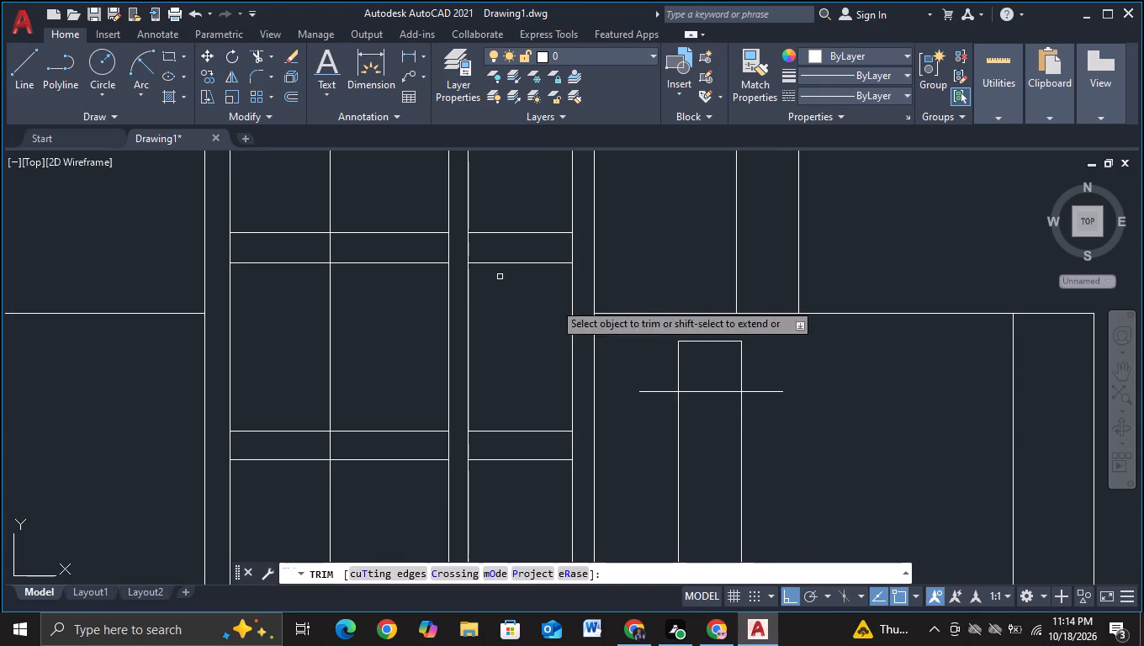
{"action": "left_click_drag", "start_coordinate": [641, 371], "coordinate": [756, 379]}
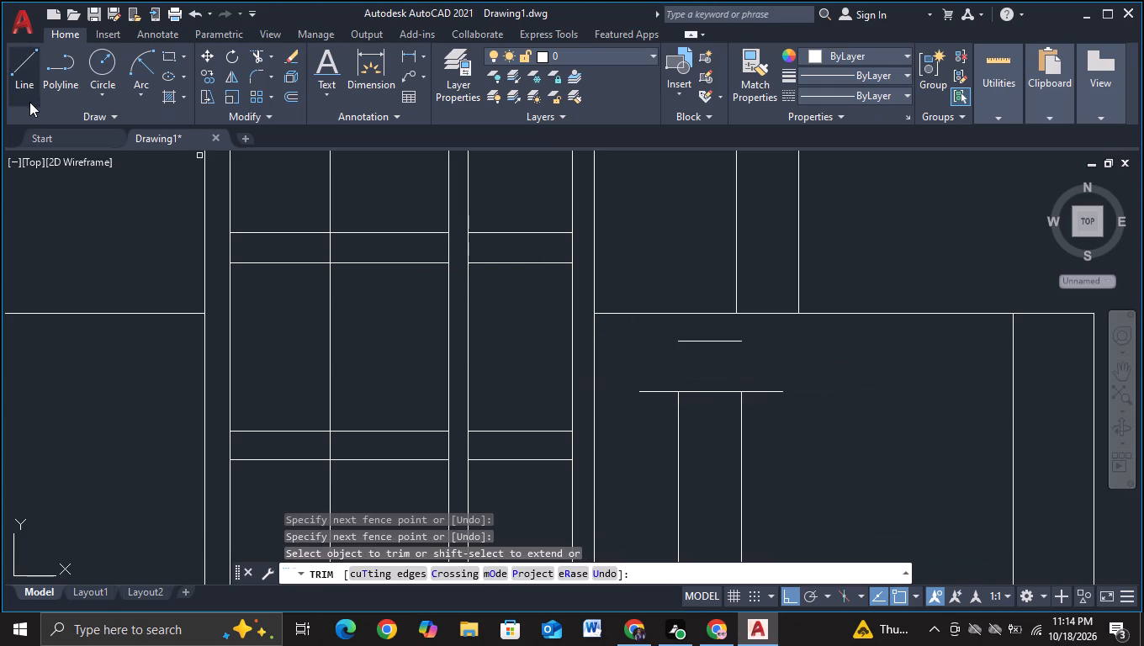
Draw two sloping lines joining the cap line's ends to the short top line's ends to form a trapezoidal column capital.
{"action": "left_click", "coordinate": [29, 93]}
{"action": "left_click_drag", "start_coordinate": [637, 387], "coordinate": [642, 379]}
{"action": "left_click", "coordinate": [690, 342]}
{"action": "key", "text": "Escape"}
{"action": "left_click", "coordinate": [32, 91]}
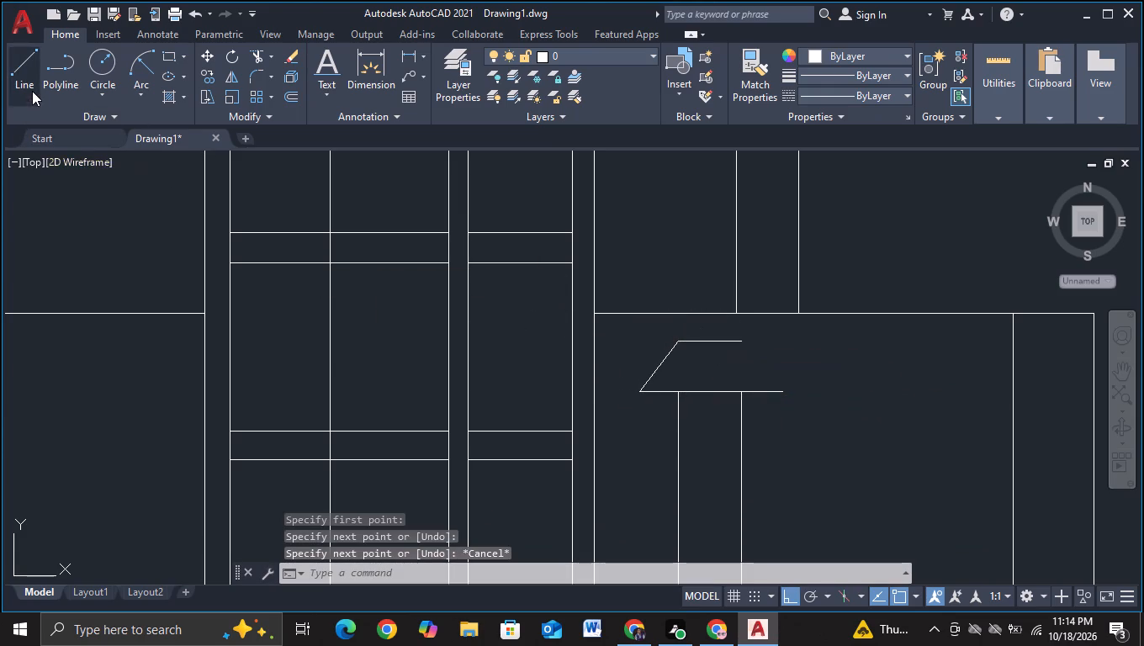
{"action": "left_click", "coordinate": [789, 395]}
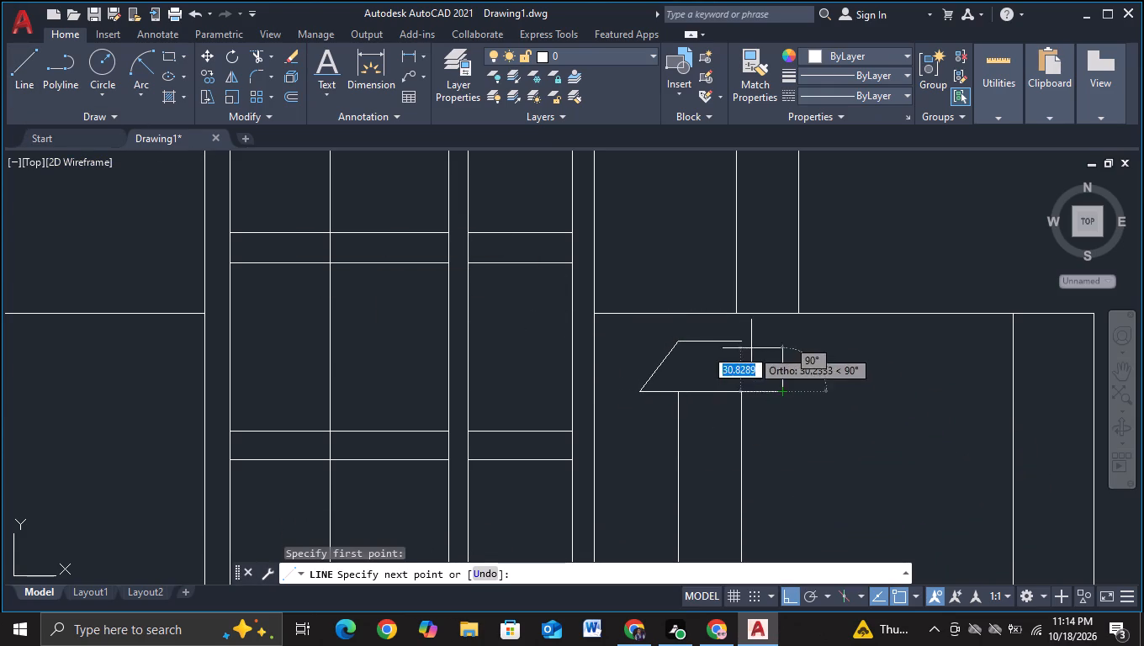
{"action": "left_click", "coordinate": [740, 340]}
{"action": "key", "text": "Escape"}
Copy the whole column with its trapezoidal capital about 118 units to the right within the lower-right bay.
{"action": "scroll", "coordinate": [863, 419], "scroll_direction": "down", "scroll_amount": 1}
{"action": "middle_click_drag", "start_coordinate": [860, 463], "coordinate": [847, 375]}
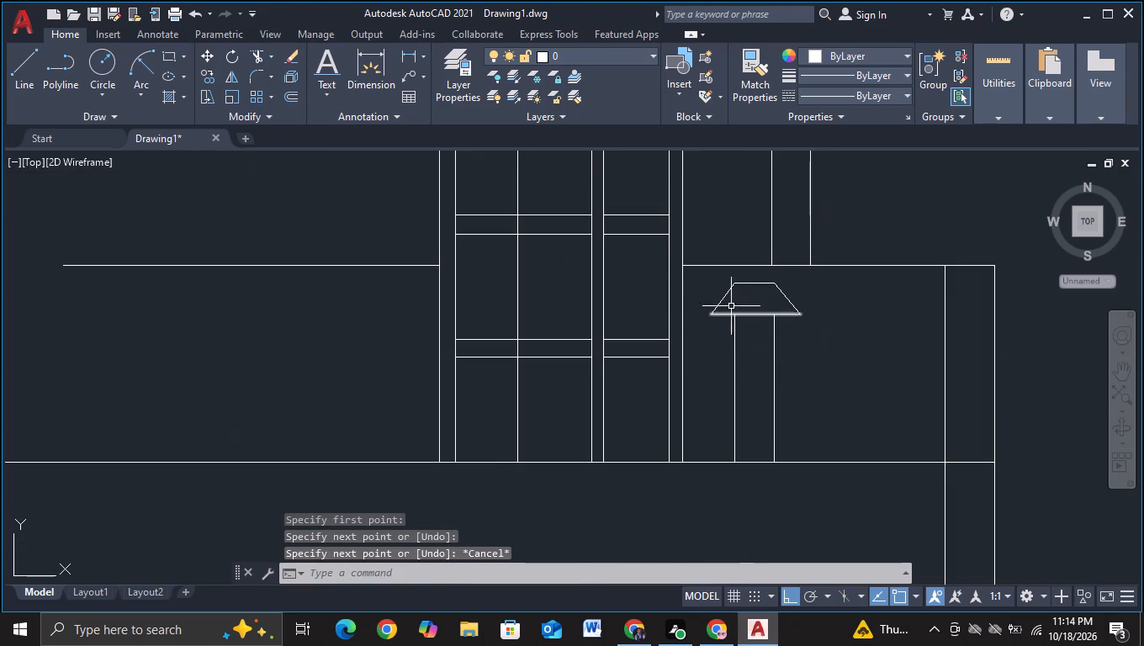
{"action": "left_click", "coordinate": [705, 281]}
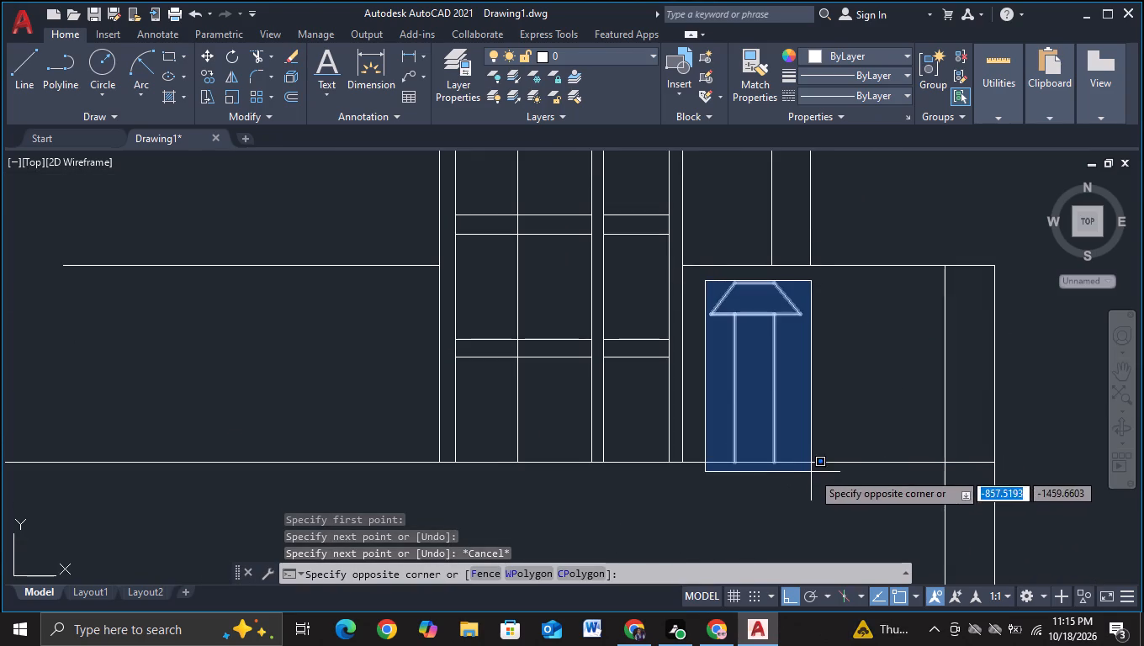
{"action": "left_click", "coordinate": [818, 468]}
{"action": "key", "text": "c"}
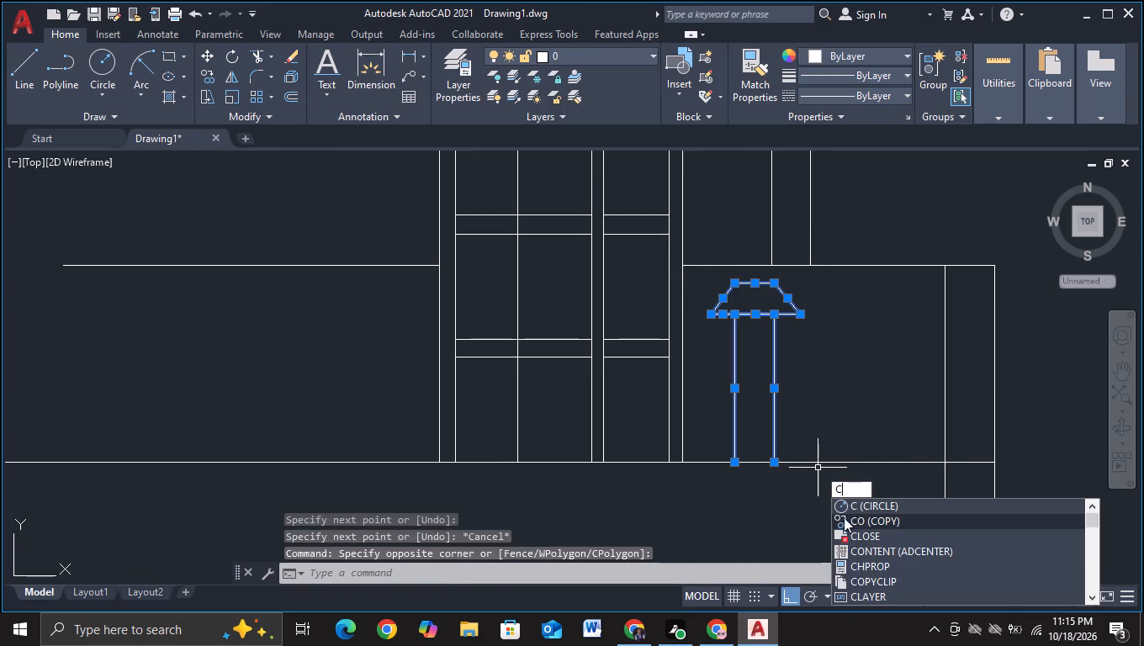
{"action": "left_click", "coordinate": [848, 514]}
{"action": "left_click", "coordinate": [749, 394]}
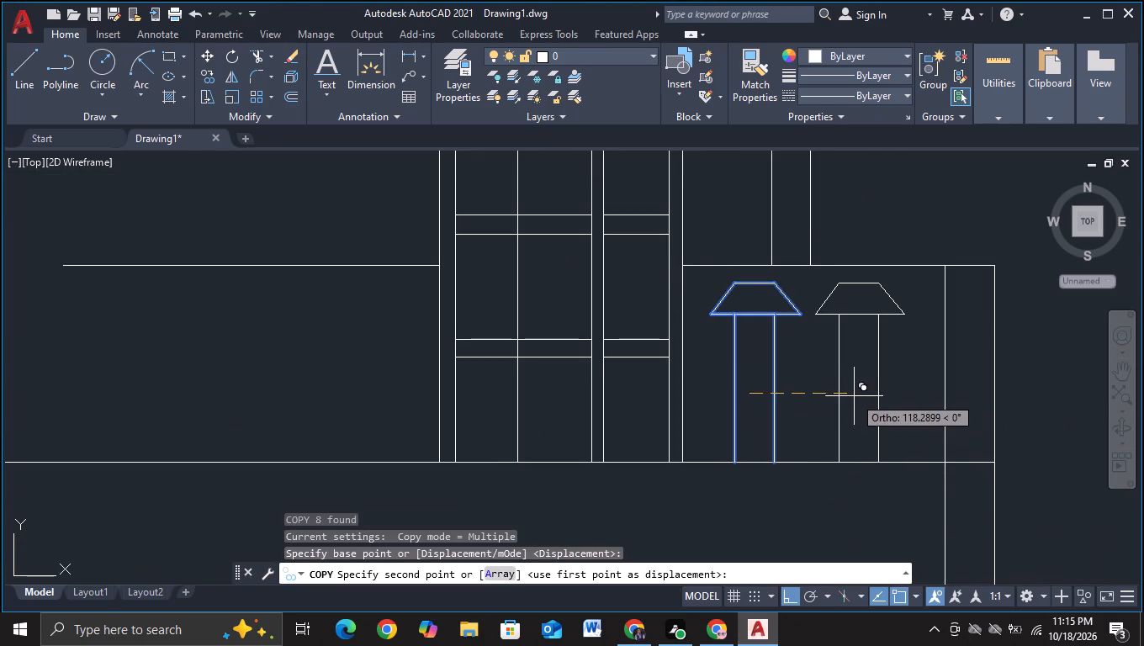
{"action": "left_click", "coordinate": [852, 395]}
{"action": "key", "text": "Escape"}
{"action": "scroll", "coordinate": [852, 395], "scroll_direction": "down", "scroll_amount": 3}
{"action": "middle_click_drag", "start_coordinate": [845, 486], "coordinate": [835, 443]}
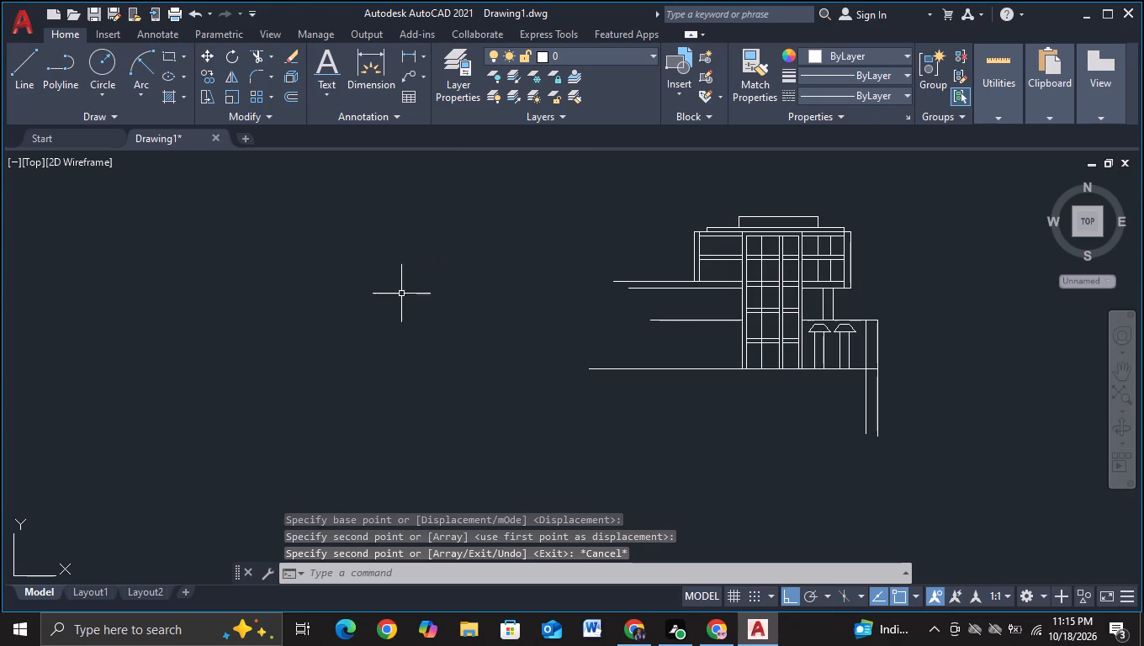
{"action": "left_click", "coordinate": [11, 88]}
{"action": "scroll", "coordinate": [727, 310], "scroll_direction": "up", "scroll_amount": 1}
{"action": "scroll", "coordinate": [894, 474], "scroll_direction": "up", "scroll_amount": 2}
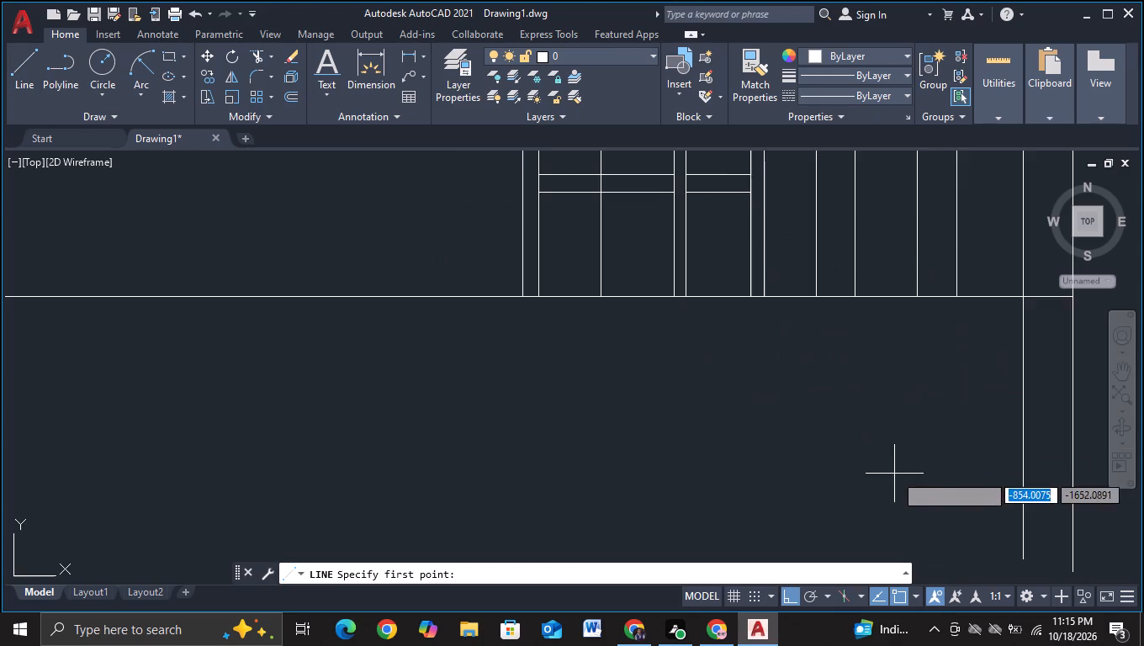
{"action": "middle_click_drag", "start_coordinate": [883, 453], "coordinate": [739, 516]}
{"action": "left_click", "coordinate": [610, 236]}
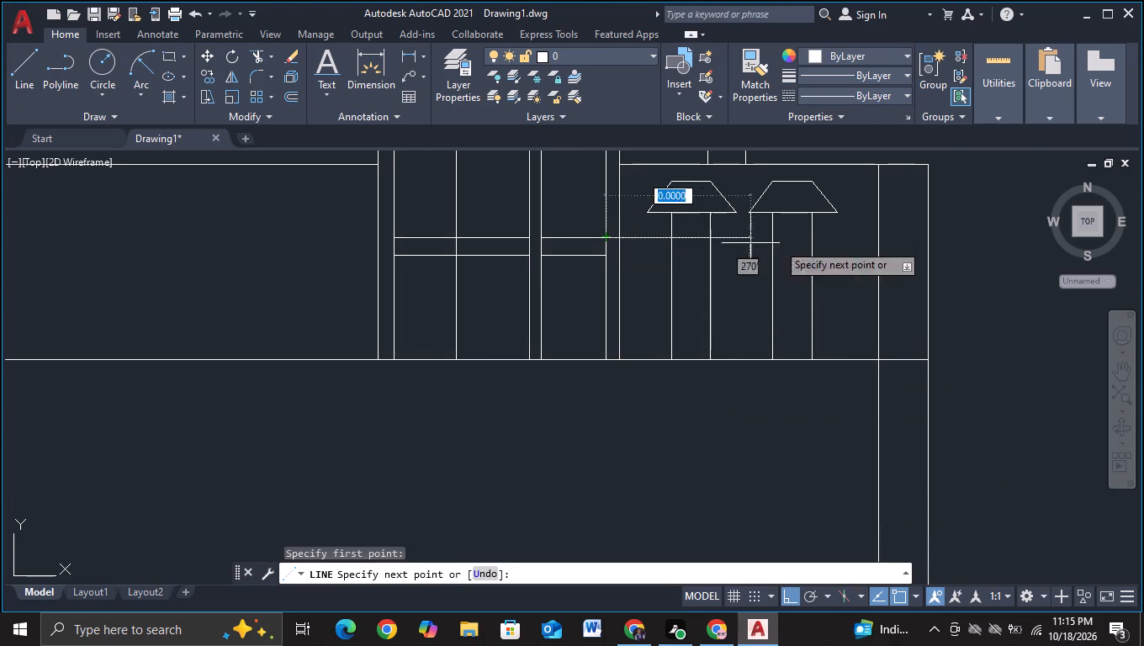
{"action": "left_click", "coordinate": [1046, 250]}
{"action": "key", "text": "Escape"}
Draw two horizontal lines continuing the lowest window rail across the lower-right bay, running past the outer wall.
{"action": "middle_click_drag", "start_coordinate": [961, 267], "coordinate": [853, 357]}
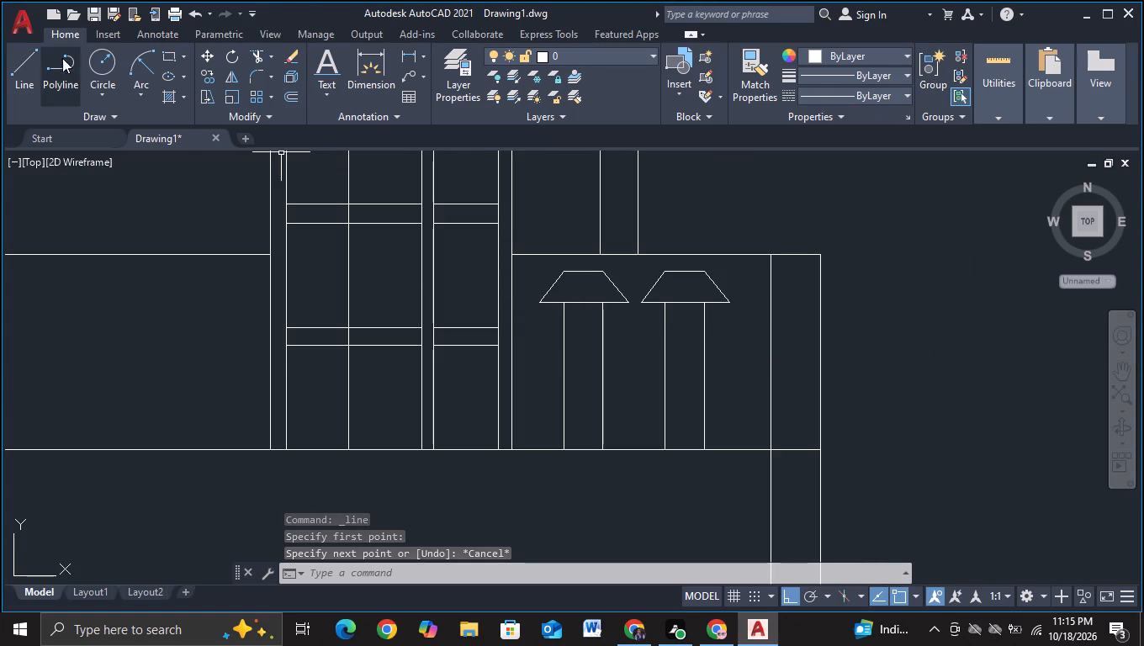
{"action": "left_click", "coordinate": [34, 76]}
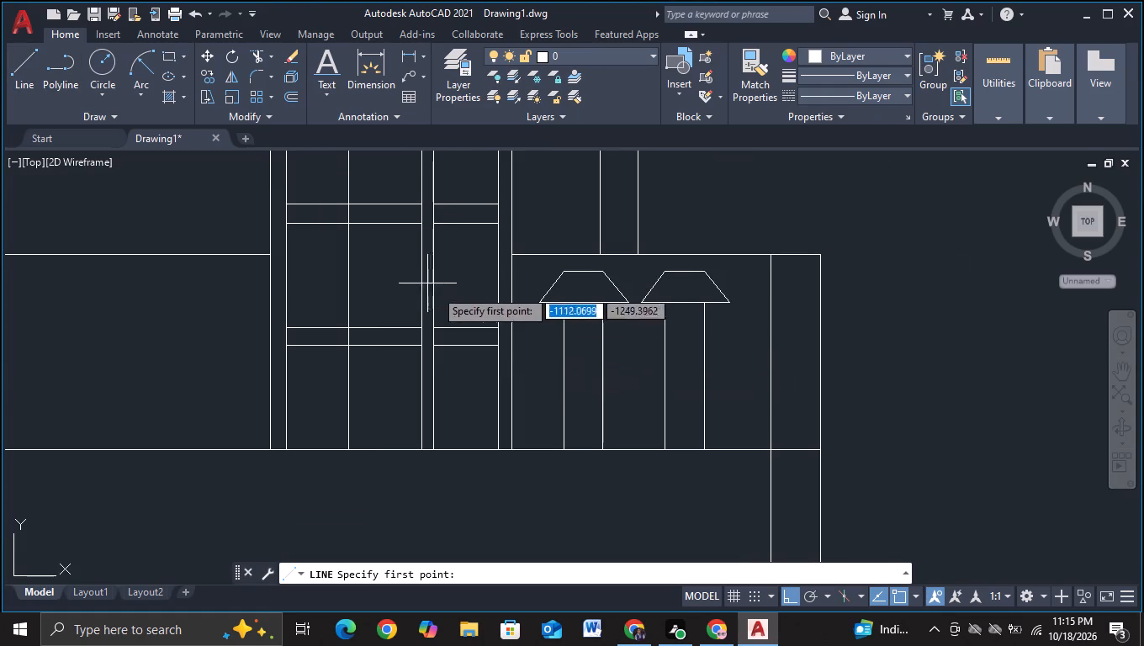
{"action": "left_click", "coordinate": [495, 329]}
{"action": "left_click", "coordinate": [916, 338]}
{"action": "key", "text": "Escape"}
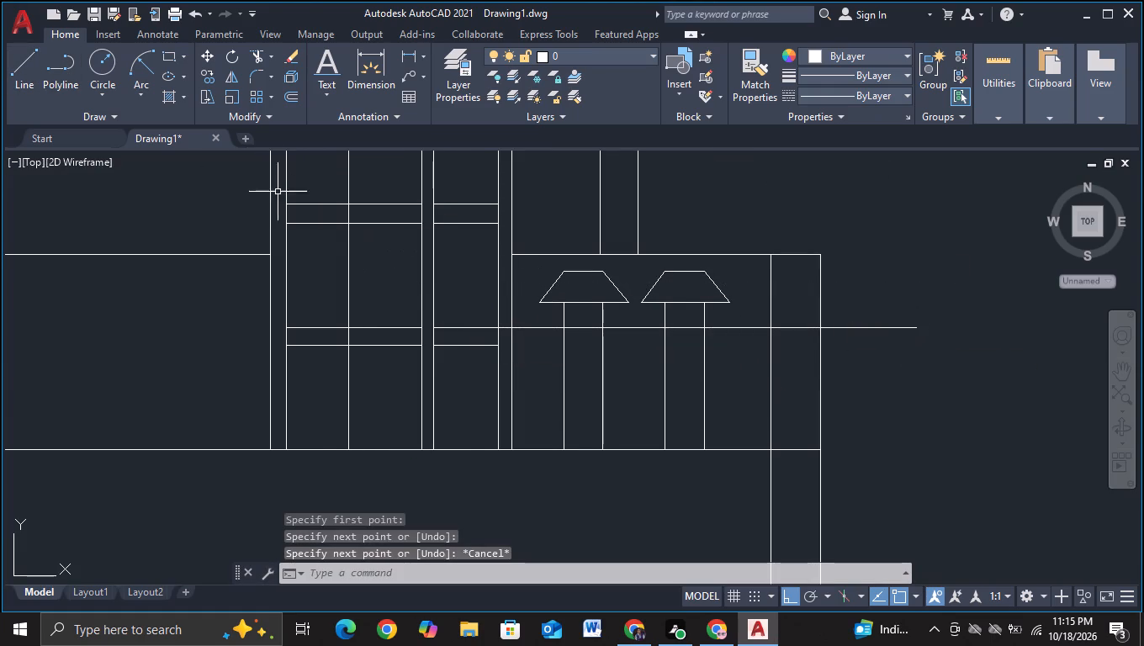
{"action": "left_click", "coordinate": [27, 94]}
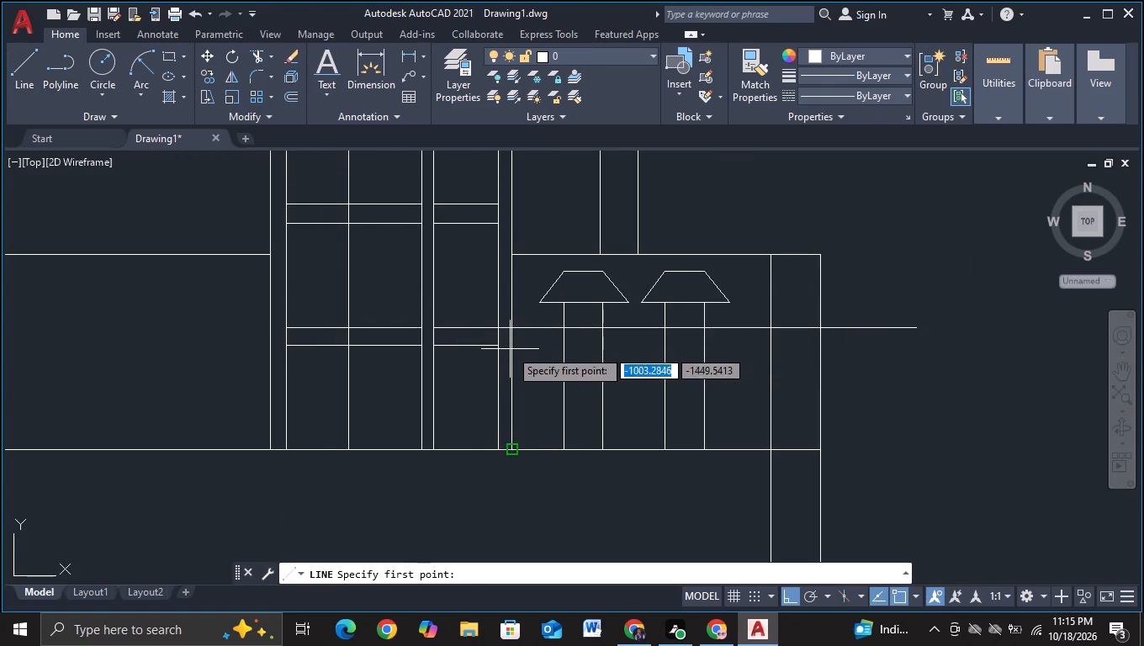
{"action": "left_click", "coordinate": [493, 349]}
{"action": "left_click", "coordinate": [996, 378]}
{"action": "key", "text": "Escape"}
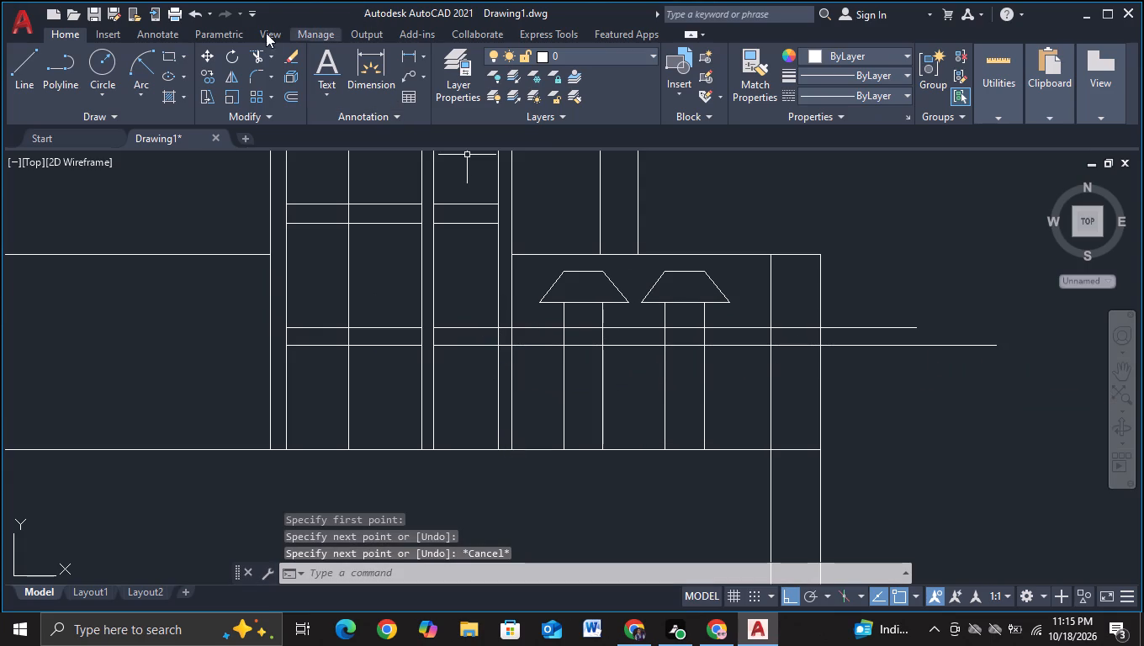
Trim the two rail lines inside the window frame's edge, inside both columns, and beyond the lower-right wall's inner line.
{"action": "left_click", "coordinate": [257, 50]}
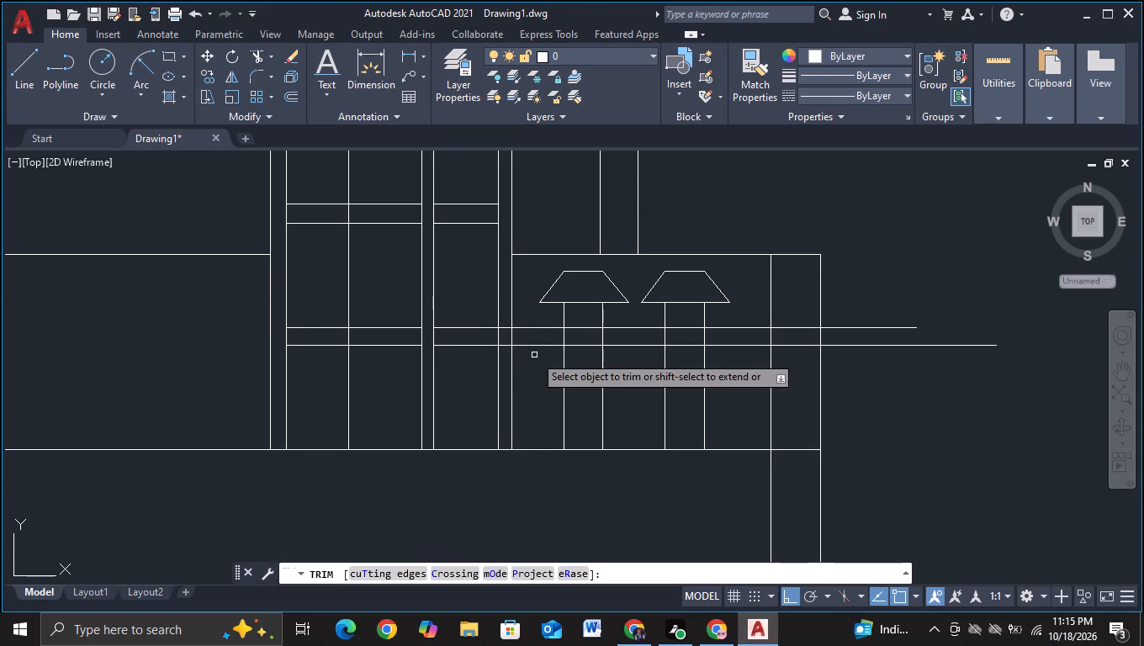
{"action": "left_click", "coordinate": [507, 322]}
{"action": "left_click", "coordinate": [504, 348]}
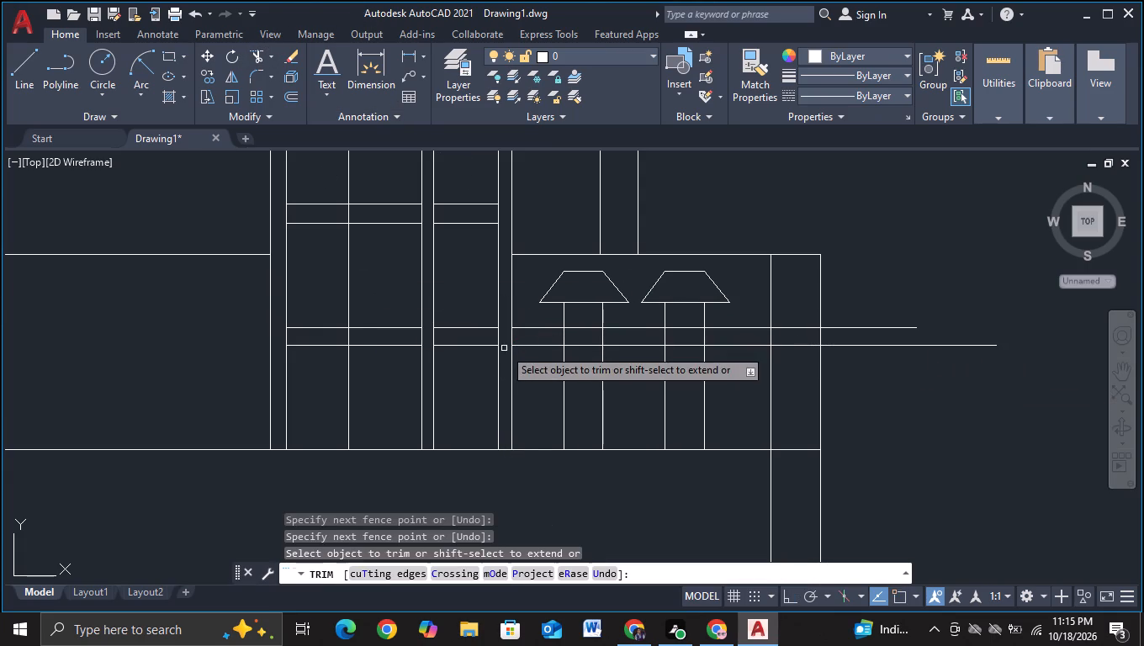
{"action": "left_click_drag", "start_coordinate": [585, 319], "coordinate": [583, 368]}
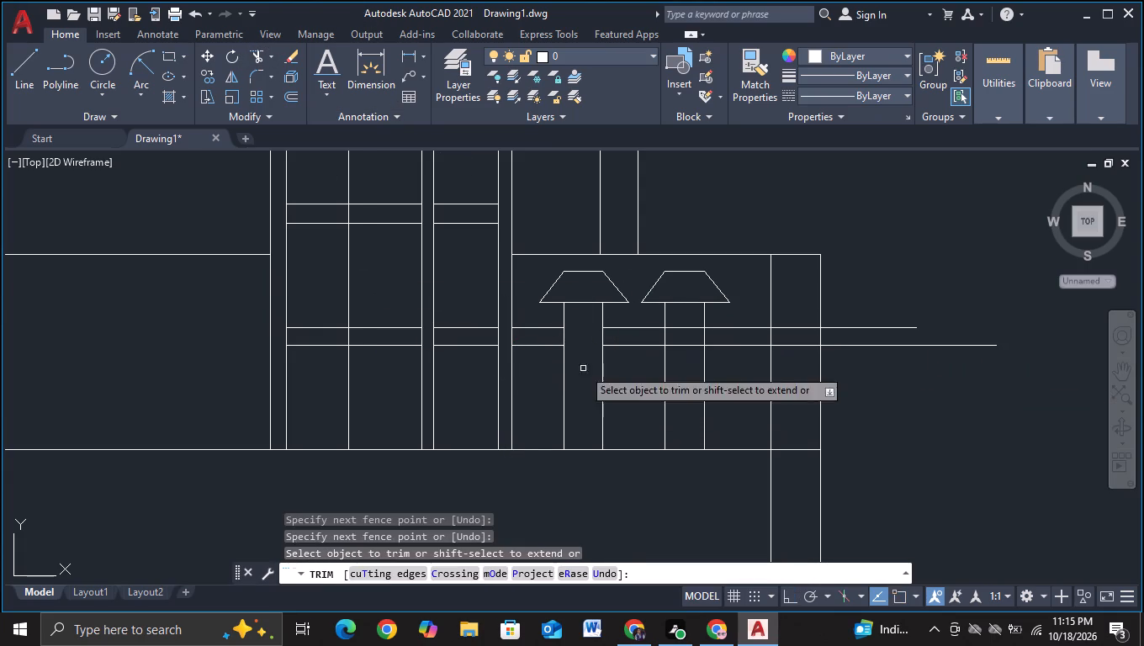
{"action": "left_click_drag", "start_coordinate": [689, 315], "coordinate": [684, 380]}
{"action": "left_click_drag", "start_coordinate": [803, 308], "coordinate": [802, 357]}
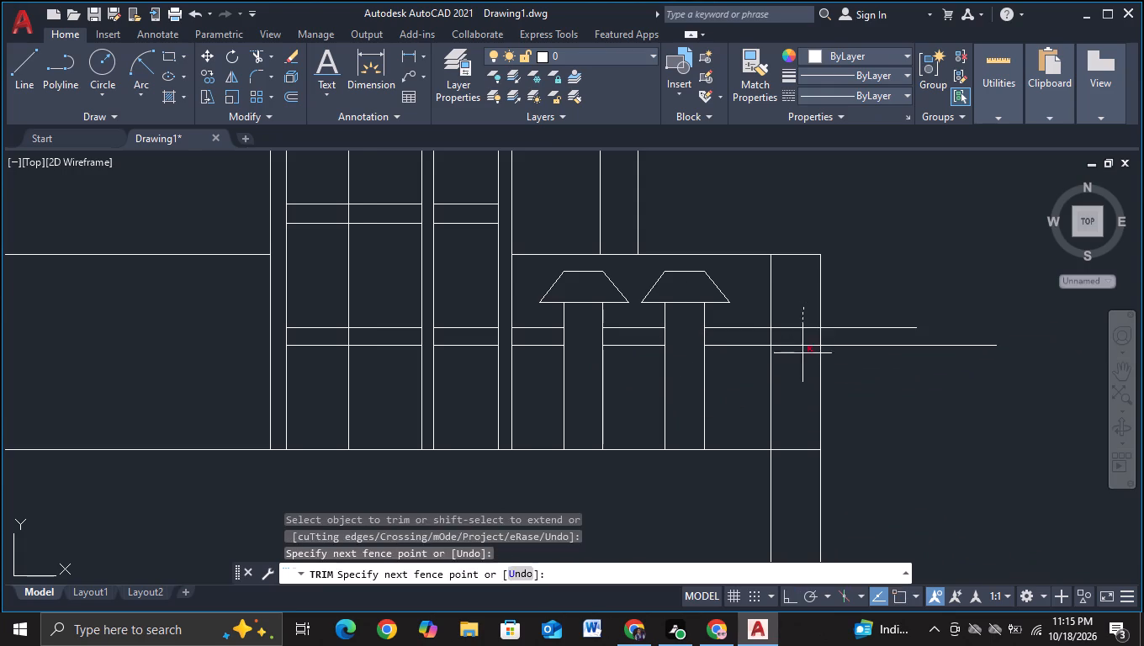
{"action": "left_click_drag", "start_coordinate": [802, 357], "coordinate": [802, 364]}
{"action": "left_click_drag", "start_coordinate": [876, 299], "coordinate": [876, 411]}
{"action": "scroll", "coordinate": [885, 410], "scroll_direction": "down", "scroll_amount": 2}
{"action": "middle_click_drag", "start_coordinate": [918, 443], "coordinate": [918, 384]}
{"action": "key", "text": "Escape"}
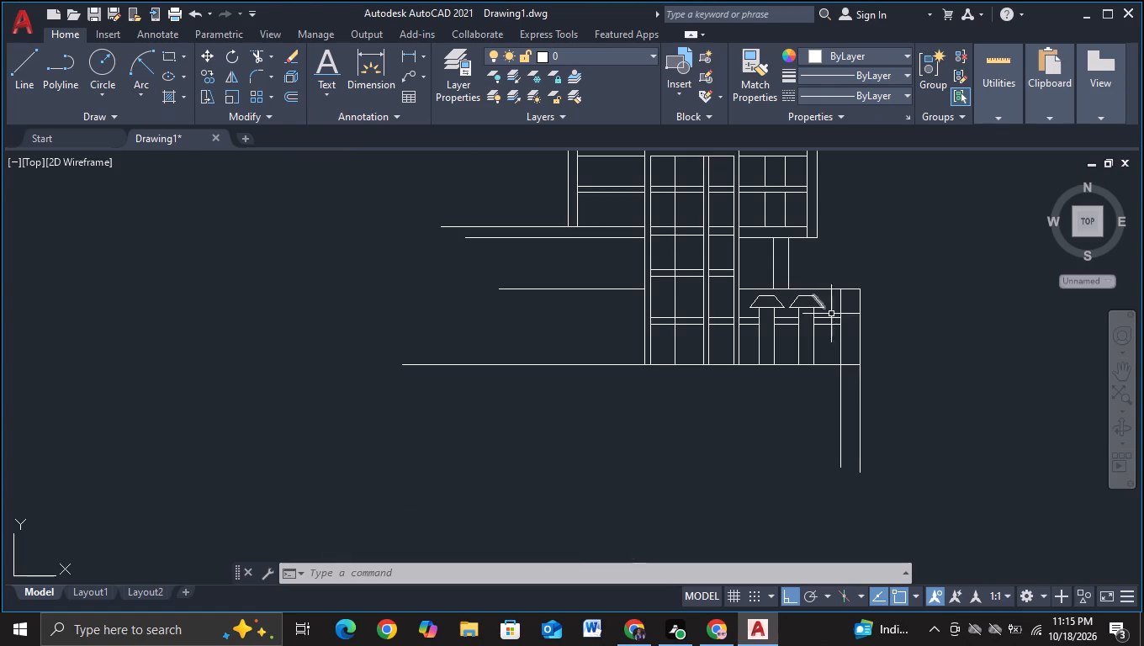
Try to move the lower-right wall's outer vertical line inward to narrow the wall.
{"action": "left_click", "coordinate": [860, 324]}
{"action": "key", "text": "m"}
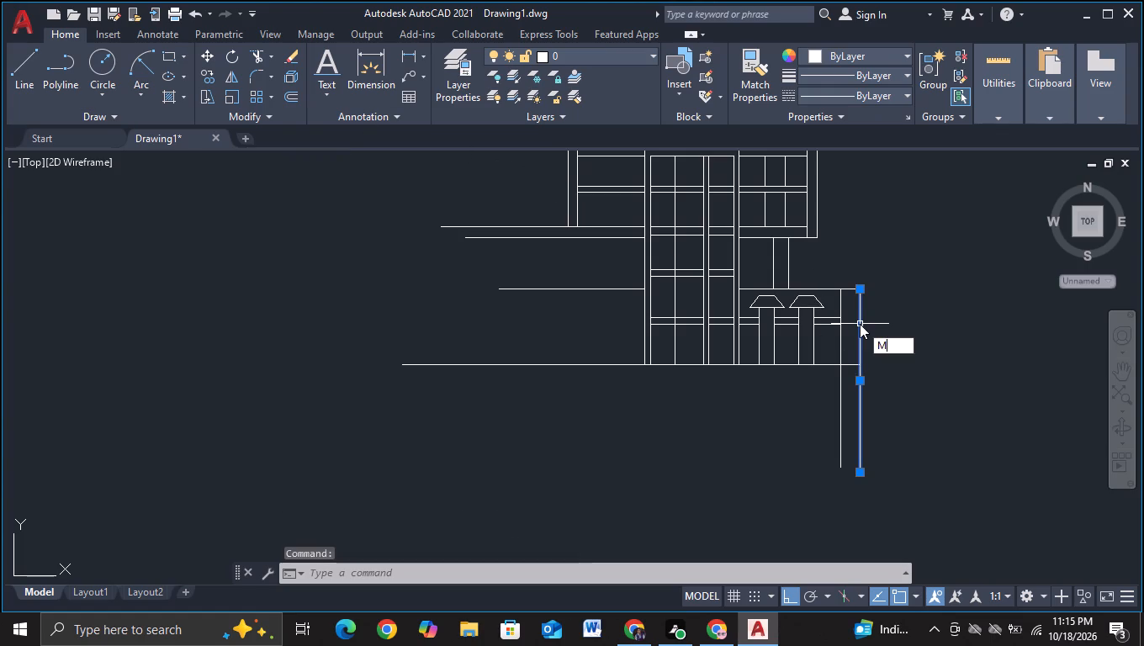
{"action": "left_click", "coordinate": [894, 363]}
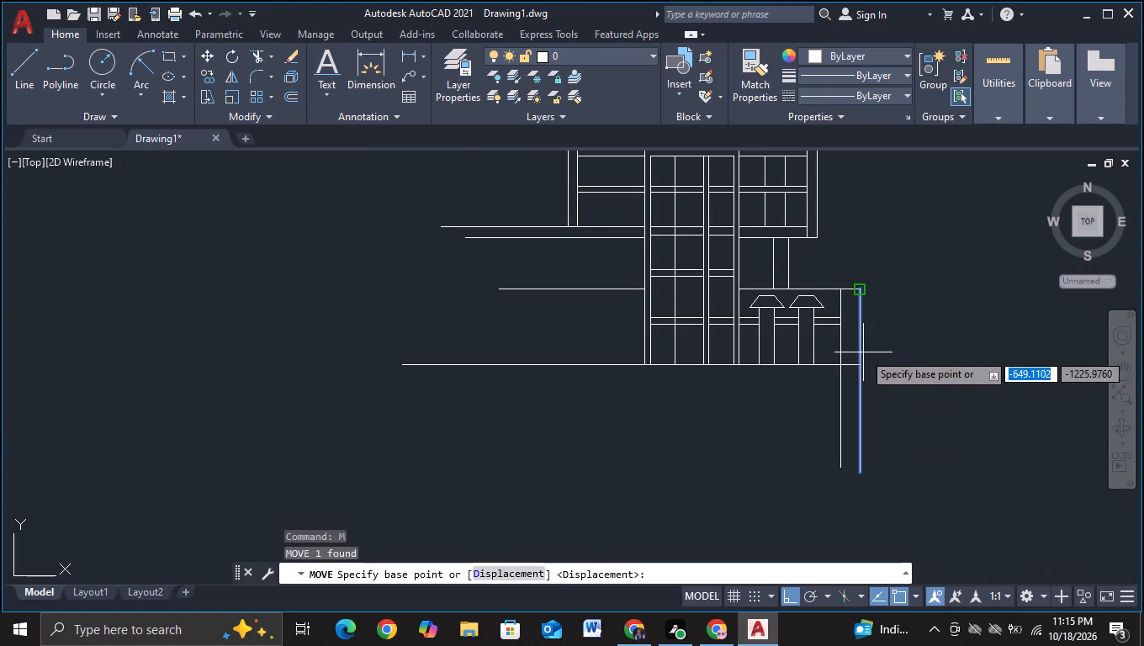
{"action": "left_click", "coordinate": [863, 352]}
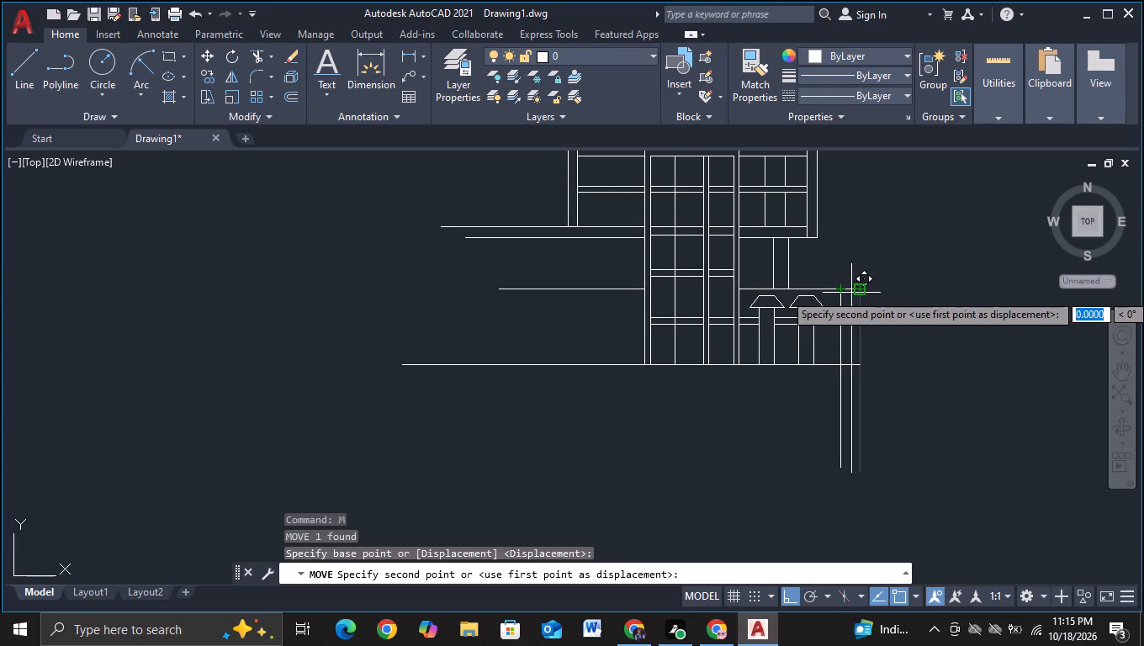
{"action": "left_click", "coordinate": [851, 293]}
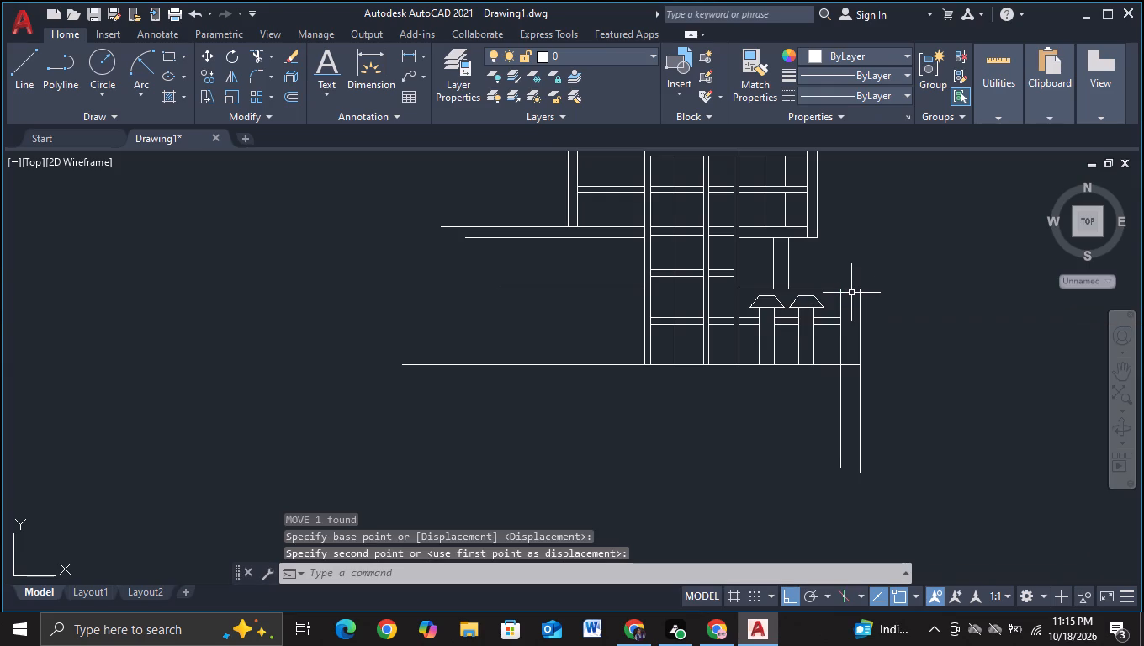
With object snap off, move the lower-right wall's outer vertical line inward, about halfway toward the inner line.
{"action": "left_click", "coordinate": [860, 333]}
{"action": "key", "text": "m"}
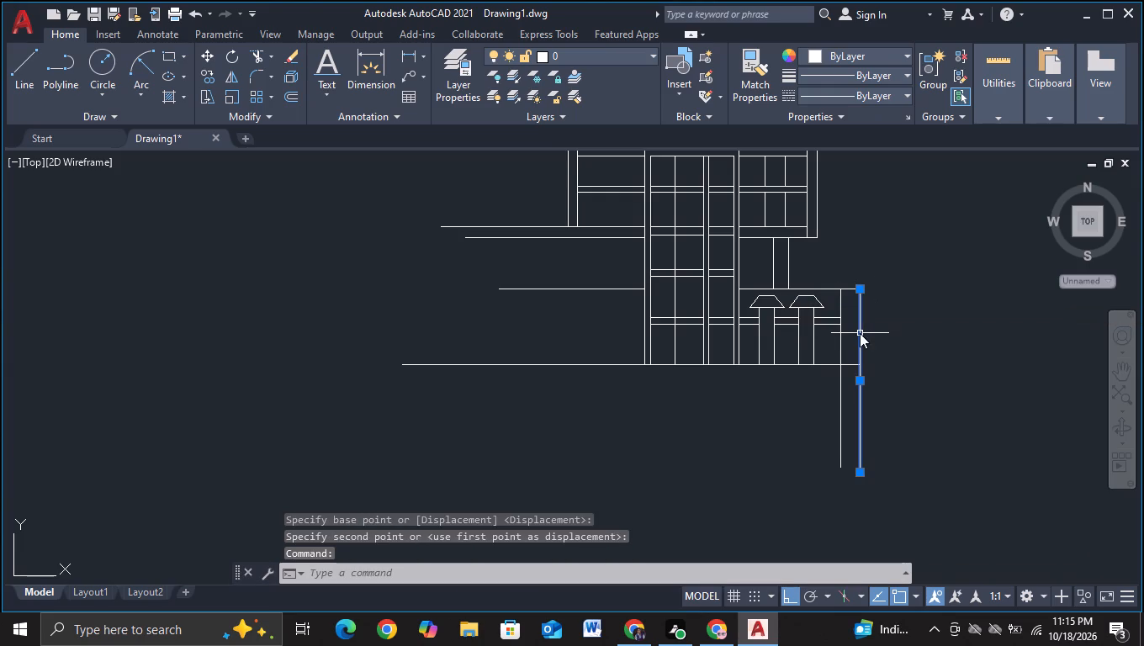
{"action": "left_click", "coordinate": [931, 370]}
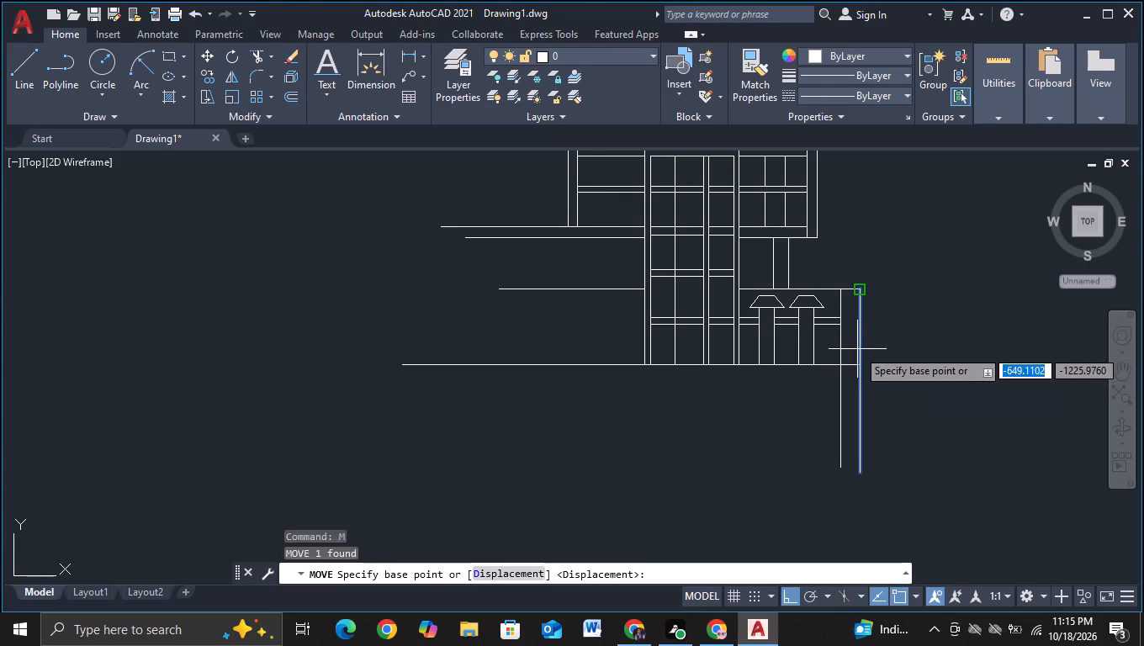
{"action": "left_click", "coordinate": [860, 347]}
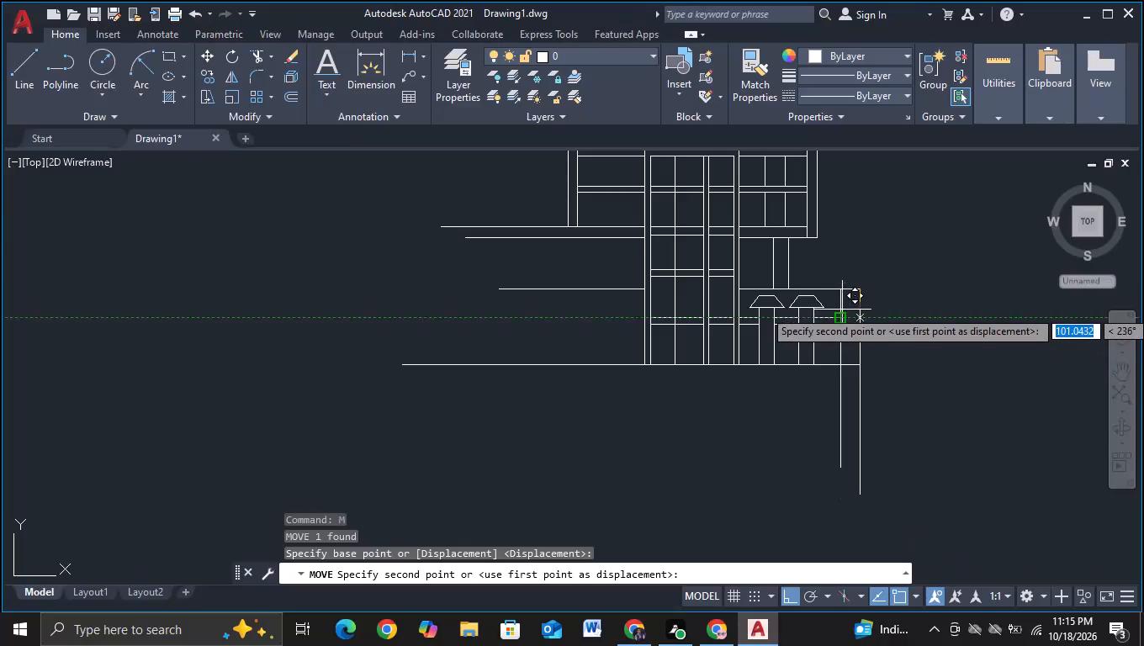
{"action": "key", "text": "F3"}
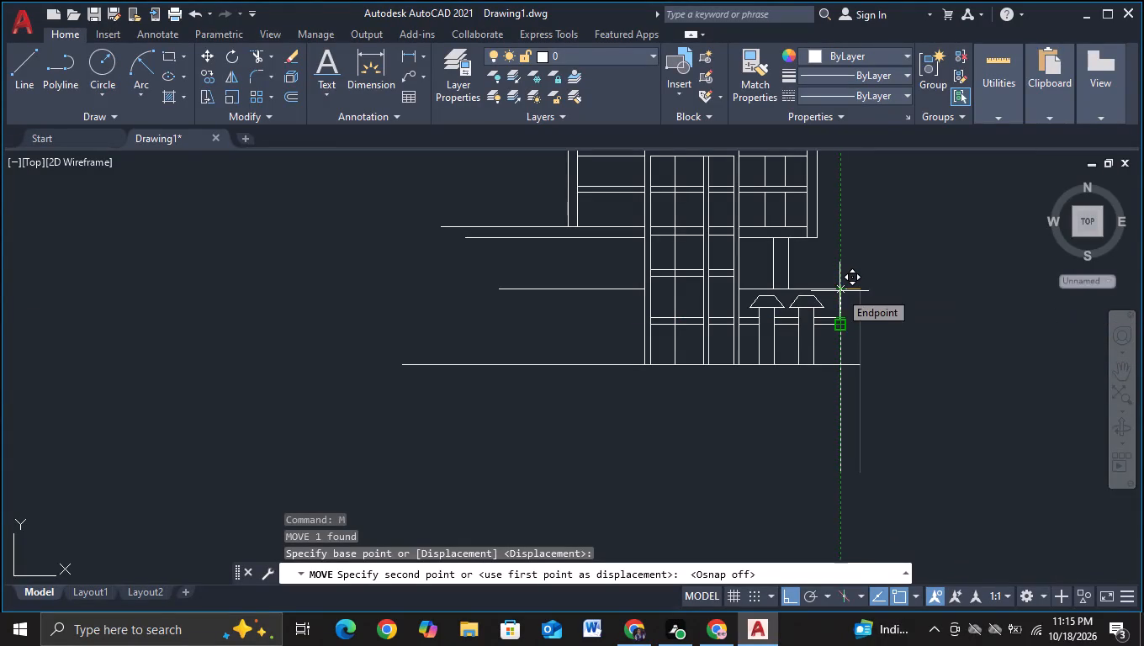
{"action": "key", "text": "F3"}
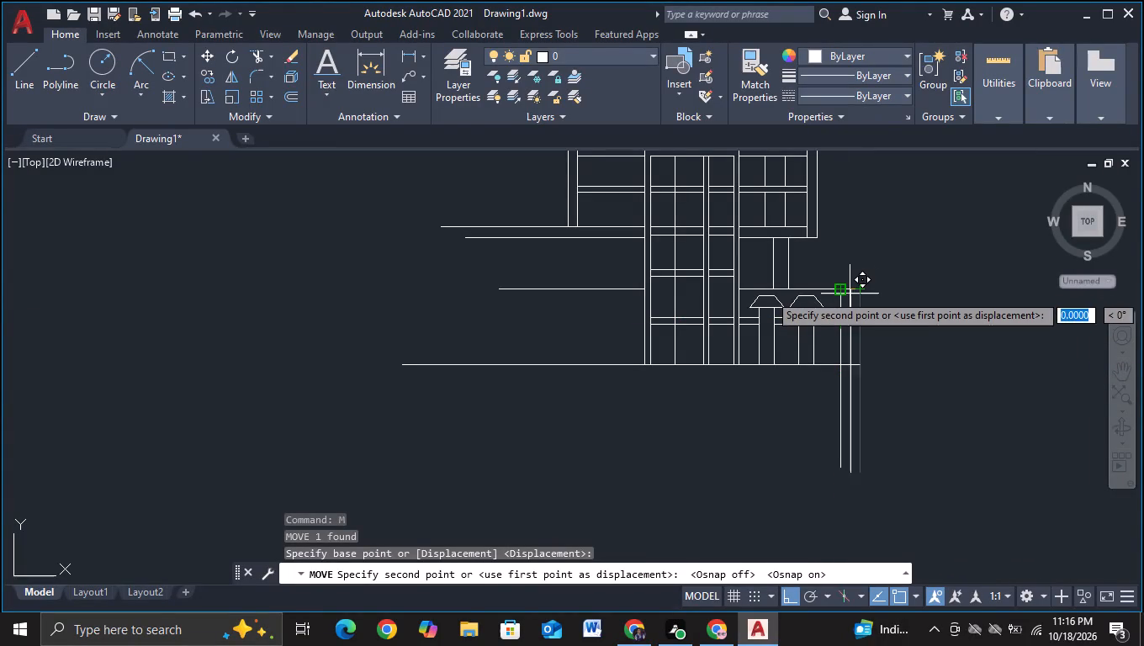
{"action": "key", "text": "F3"}
{"action": "scroll", "coordinate": [851, 294], "scroll_direction": "up", "scroll_amount": 1}
{"action": "middle_click_drag", "start_coordinate": [855, 292], "coordinate": [855, 280]}
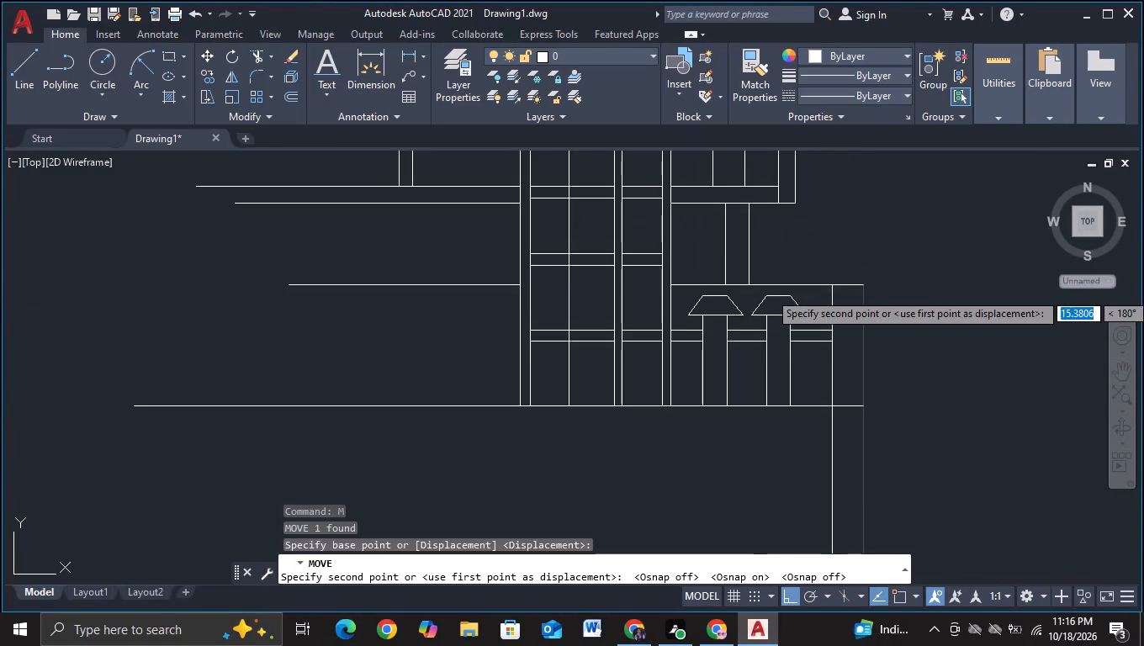
{"action": "middle_click_drag", "start_coordinate": [855, 280], "coordinate": [845, 214]}
{"action": "left_click", "coordinate": [839, 220]}
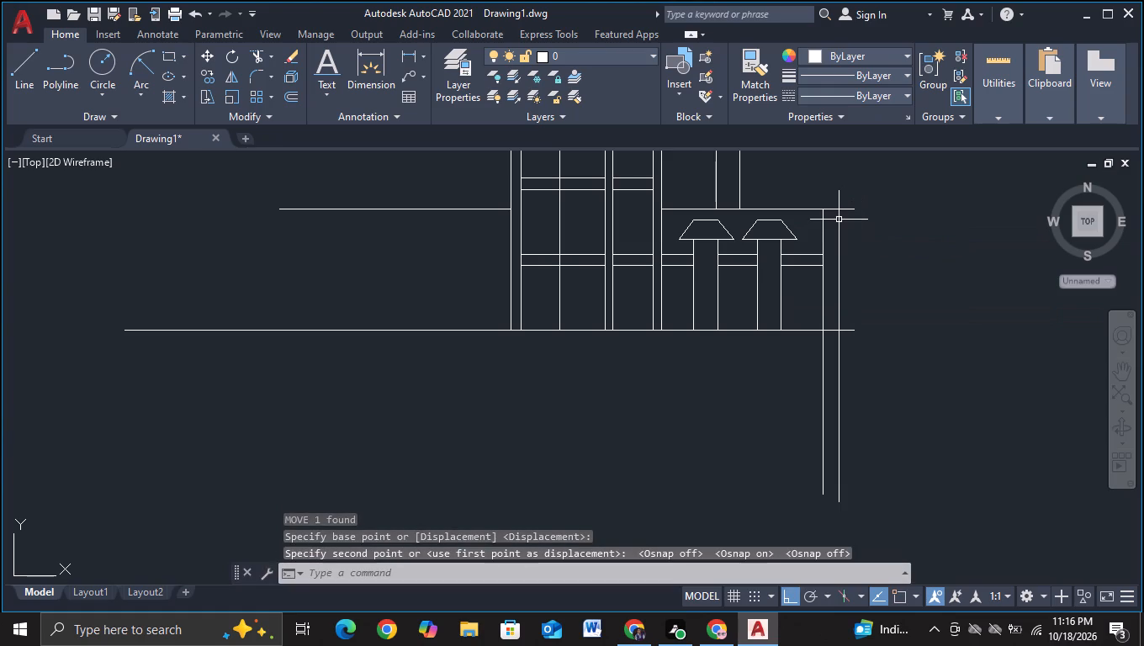
Trim the ends of the bay's top line and the ground line that overhang the lower-right wall's outer line.
{"action": "left_click", "coordinate": [264, 60]}
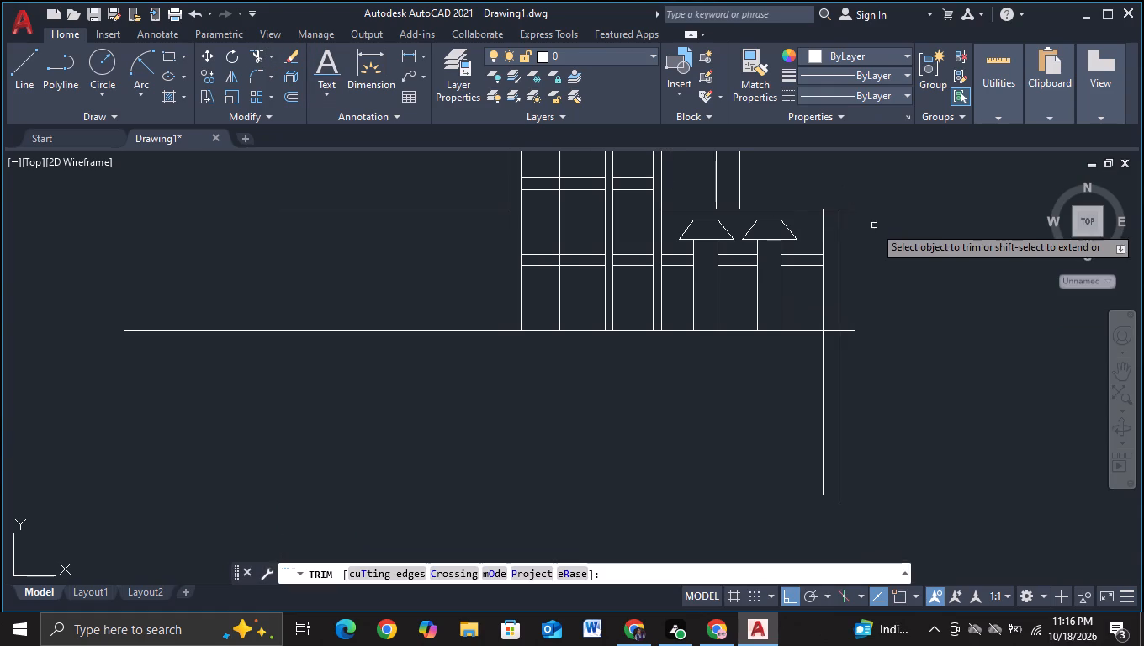
{"action": "left_click", "coordinate": [849, 196]}
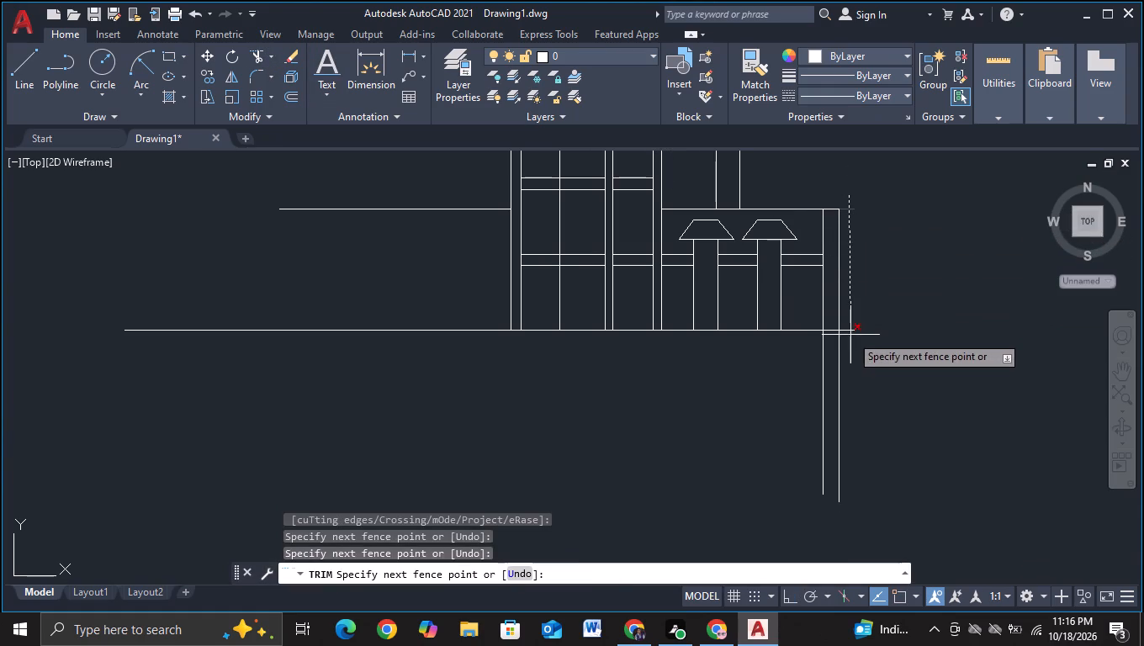
{"action": "left_click", "coordinate": [849, 343]}
{"action": "scroll", "coordinate": [864, 333], "scroll_direction": "down", "scroll_amount": 2}
{"action": "middle_click_drag", "start_coordinate": [887, 366], "coordinate": [891, 349]}
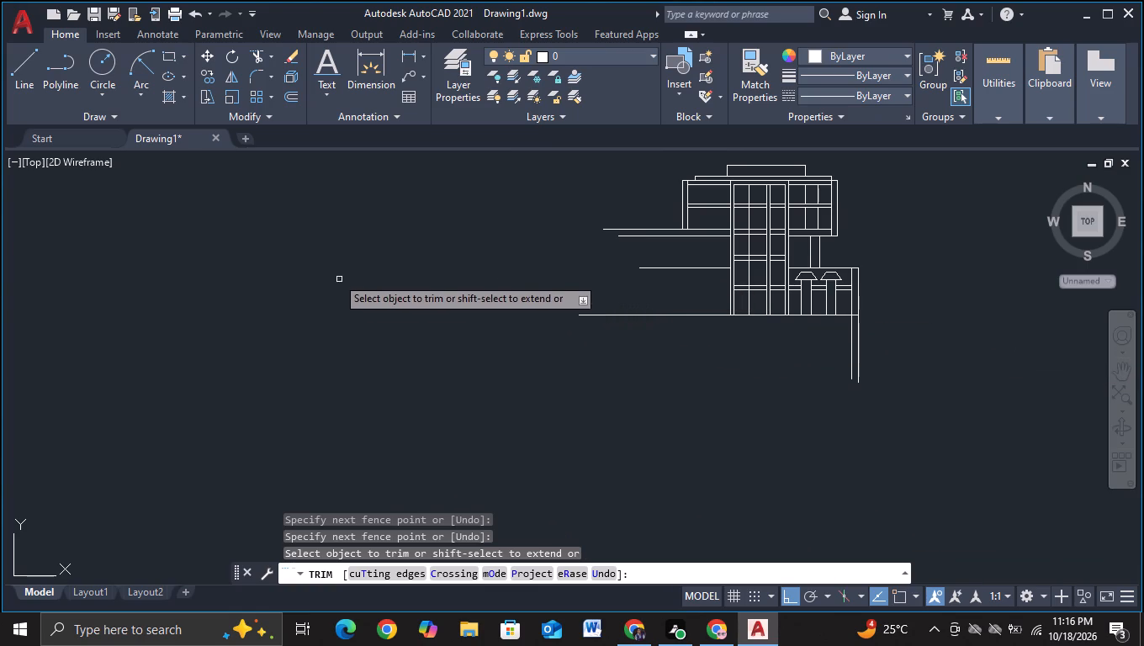
With object snap on, draw a vertical line from below the left slab's upper-line end down past the ground line.
{"action": "left_click", "coordinate": [21, 78]}
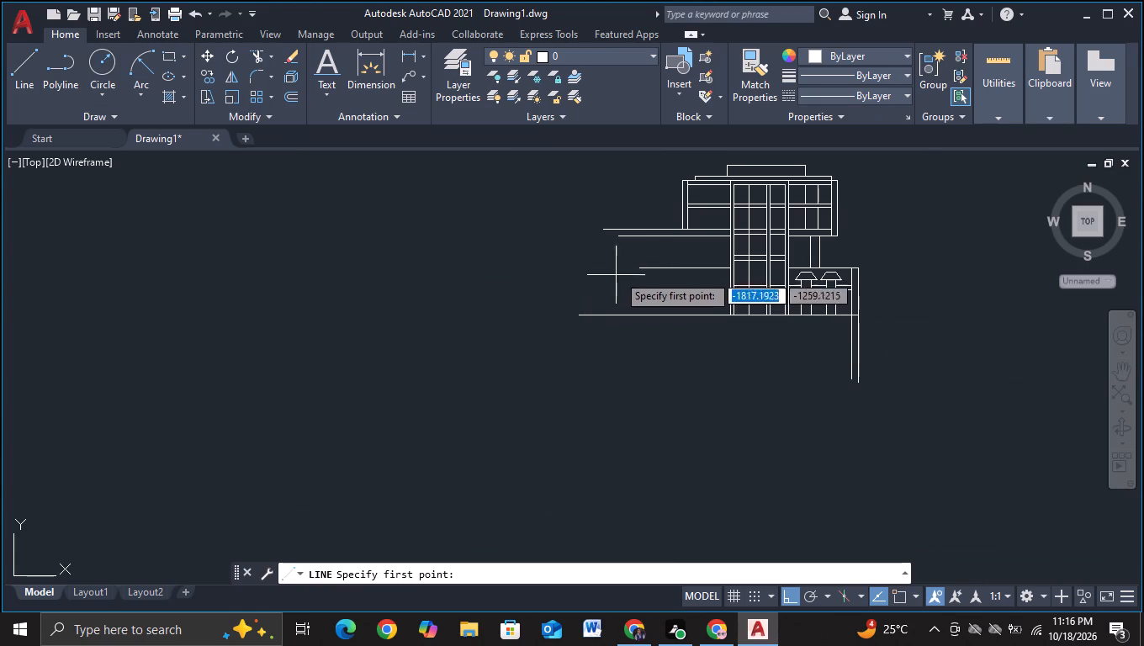
{"action": "scroll", "coordinate": [630, 262], "scroll_direction": "up", "scroll_amount": 1}
{"action": "middle_click_drag", "start_coordinate": [631, 262], "coordinate": [618, 311]}
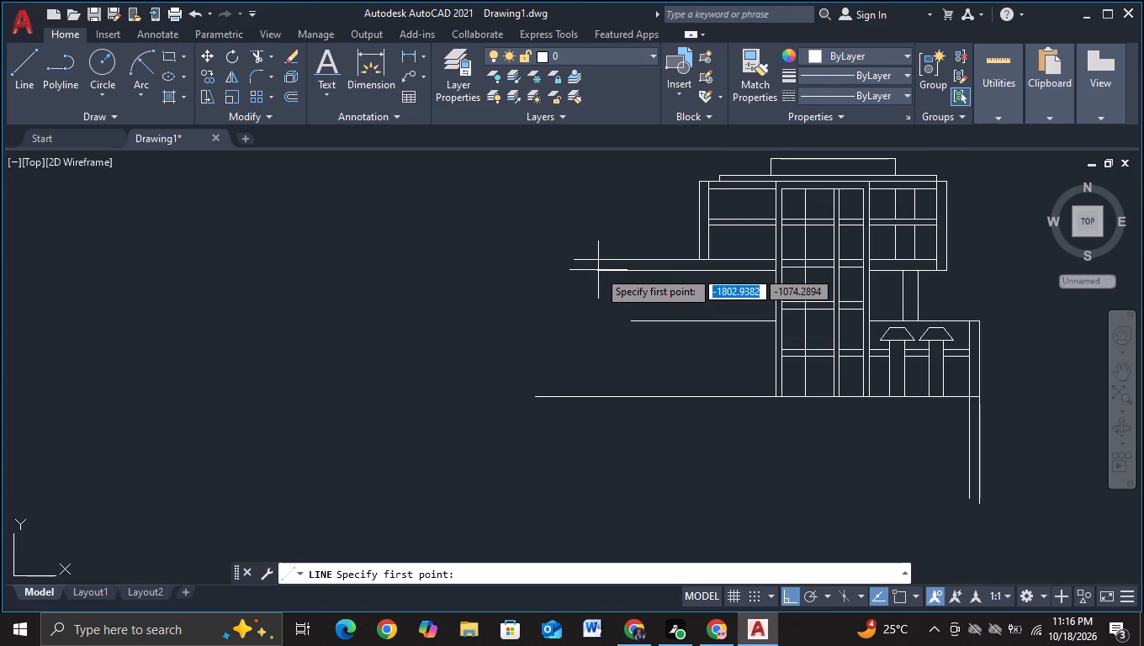
{"action": "key", "text": "F3"}
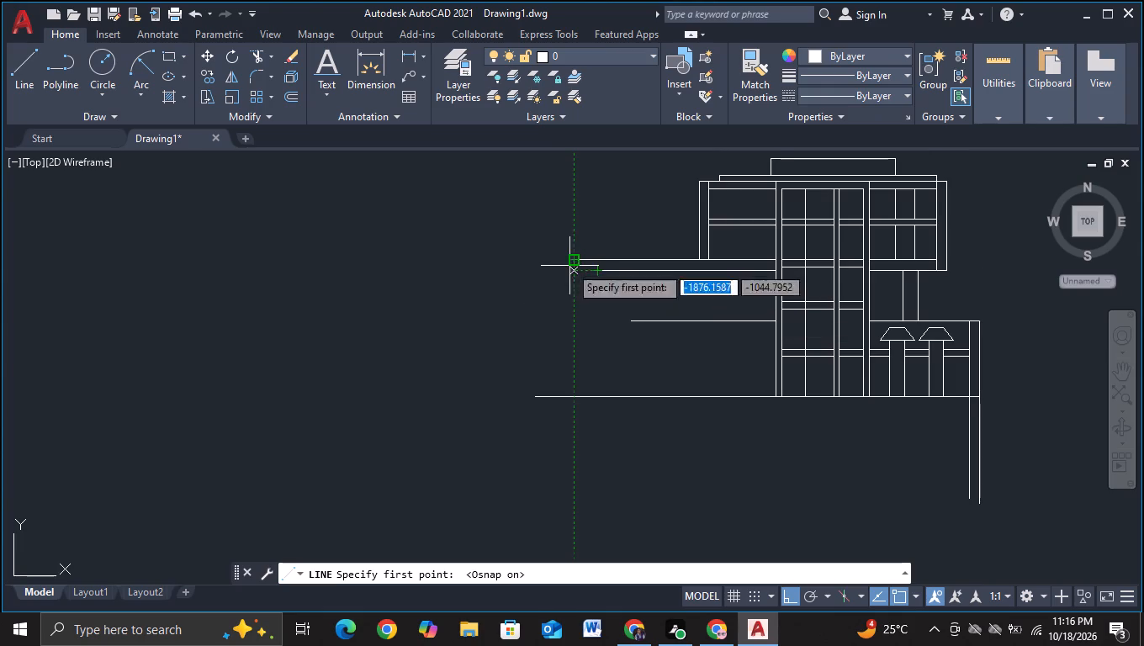
{"action": "left_click", "coordinate": [575, 273]}
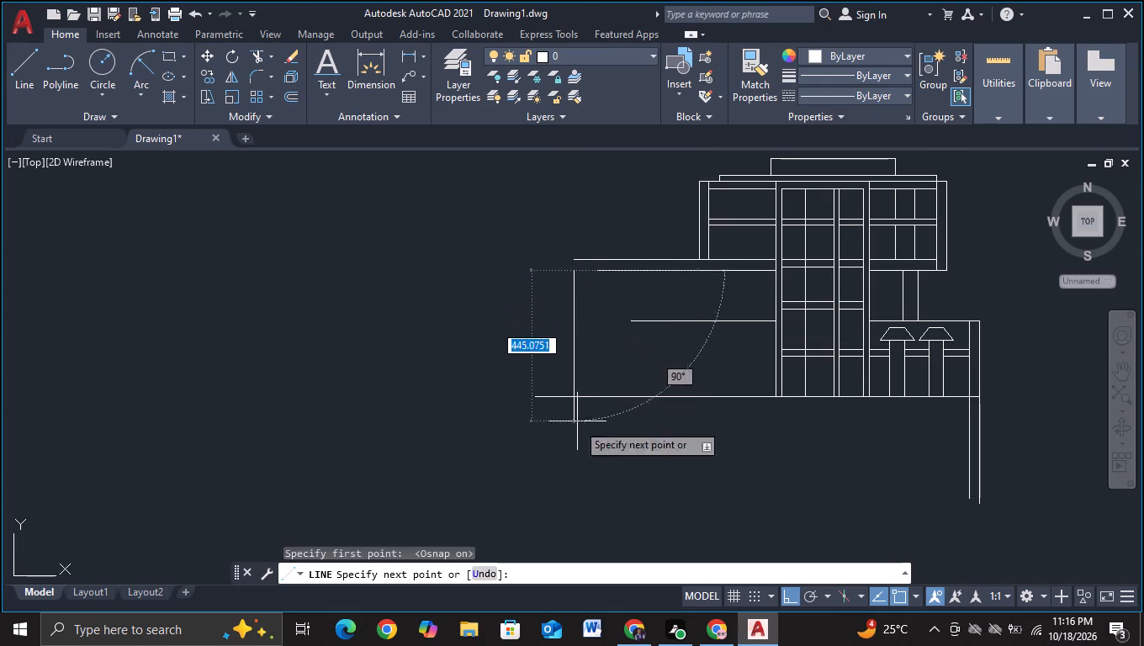
{"action": "left_click", "coordinate": [575, 439]}
{"action": "key", "text": "Escape"}
Extend the left slab's lower line to the new vertical line and close the slab's end up to its upper line.
{"action": "left_click", "coordinate": [31, 77]}
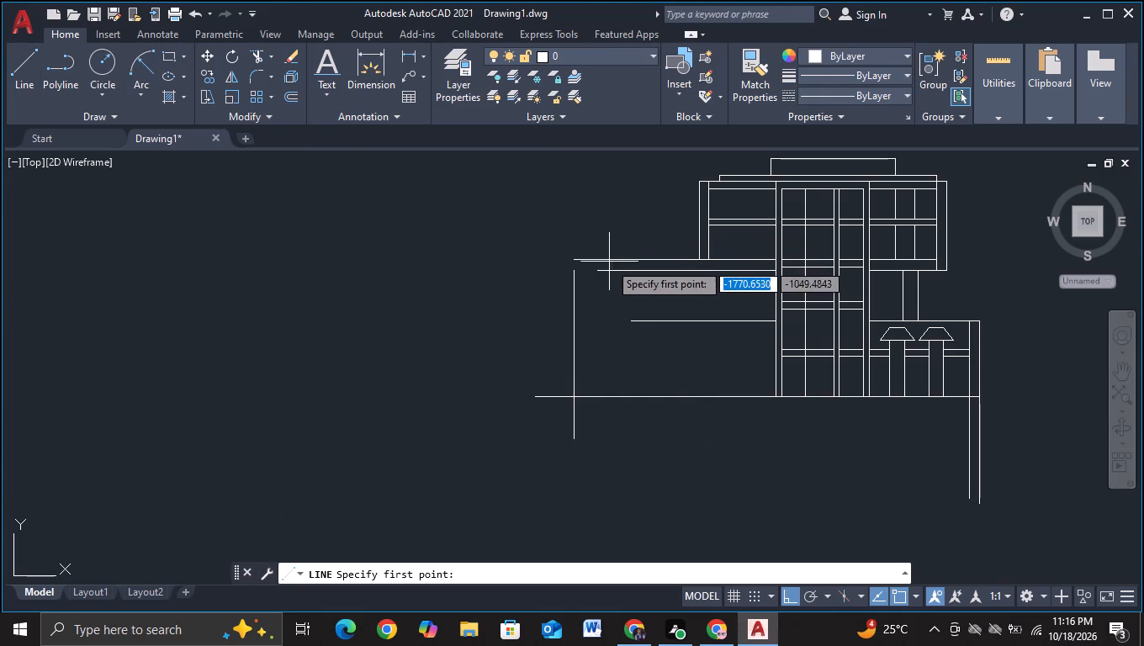
{"action": "left_click", "coordinate": [600, 271]}
{"action": "left_click", "coordinate": [571, 273]}
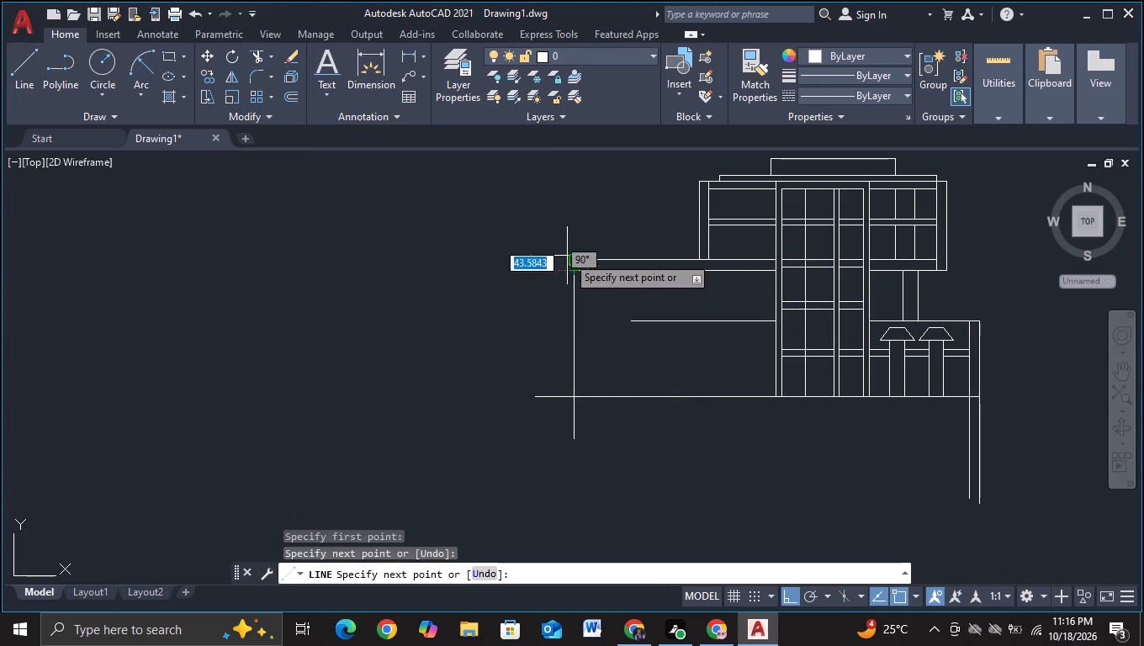
{"action": "left_click", "coordinate": [567, 256]}
{"action": "key", "text": "Escape"}
Draw a horizontal polyline and a line below it, extending the tower's middle rail pair leftward past the left wing's outer line.
{"action": "left_click", "coordinate": [13, 86]}
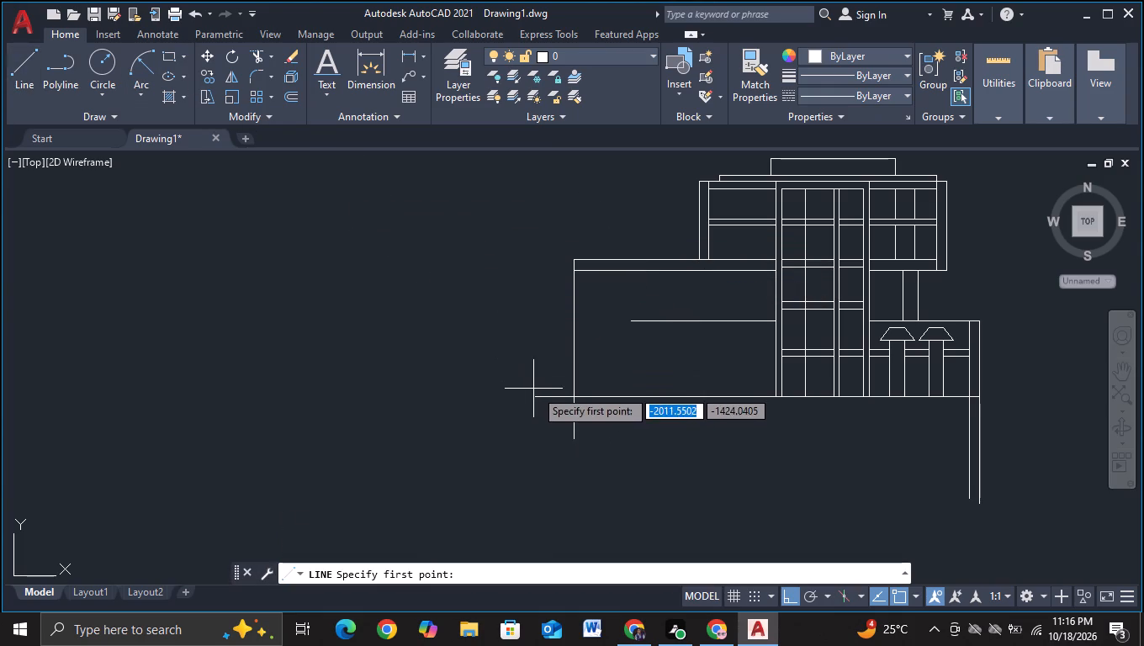
{"action": "key", "text": "Escape"}
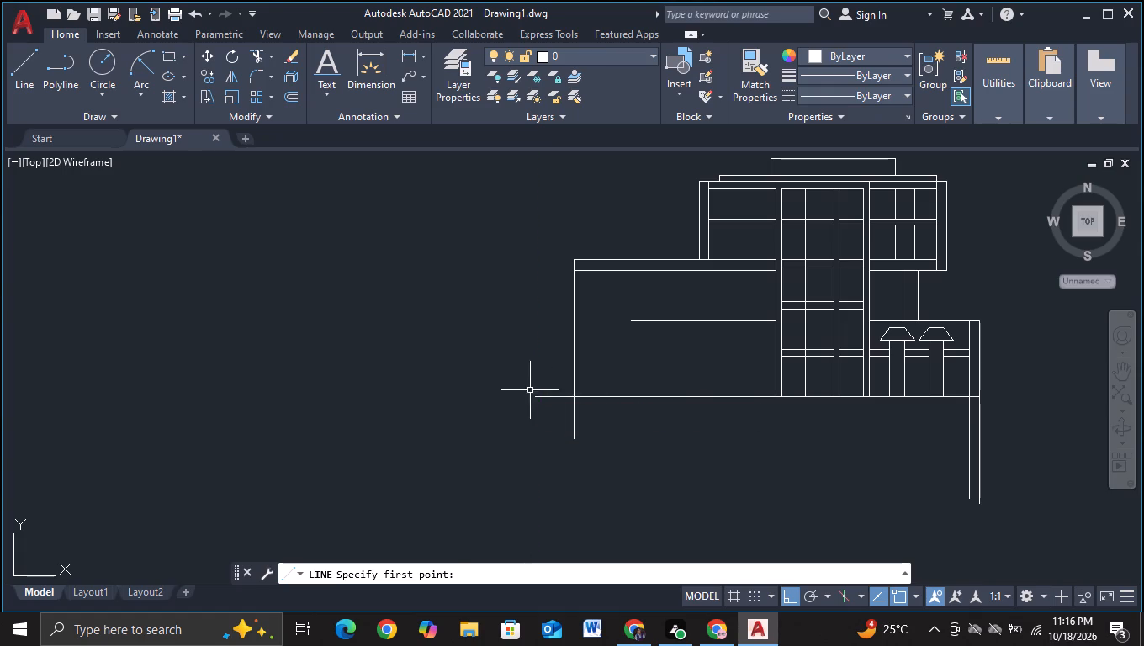
{"action": "left_click", "coordinate": [40, 83]}
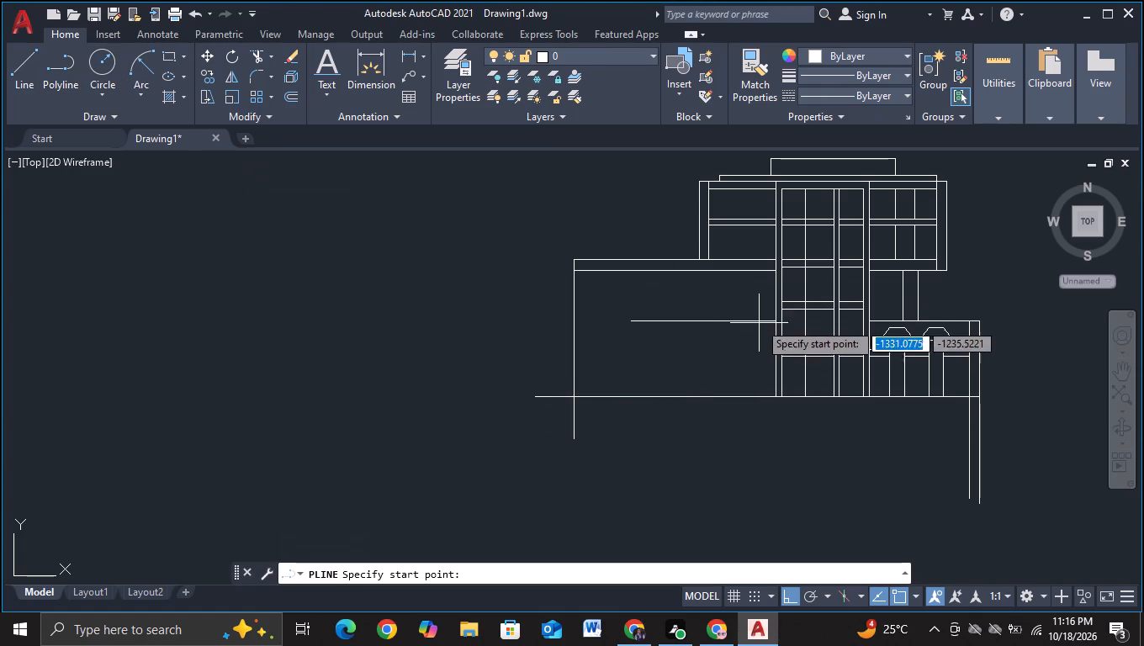
{"action": "left_click", "coordinate": [775, 297]}
{"action": "left_click", "coordinate": [448, 276]}
{"action": "key", "text": "Escape"}
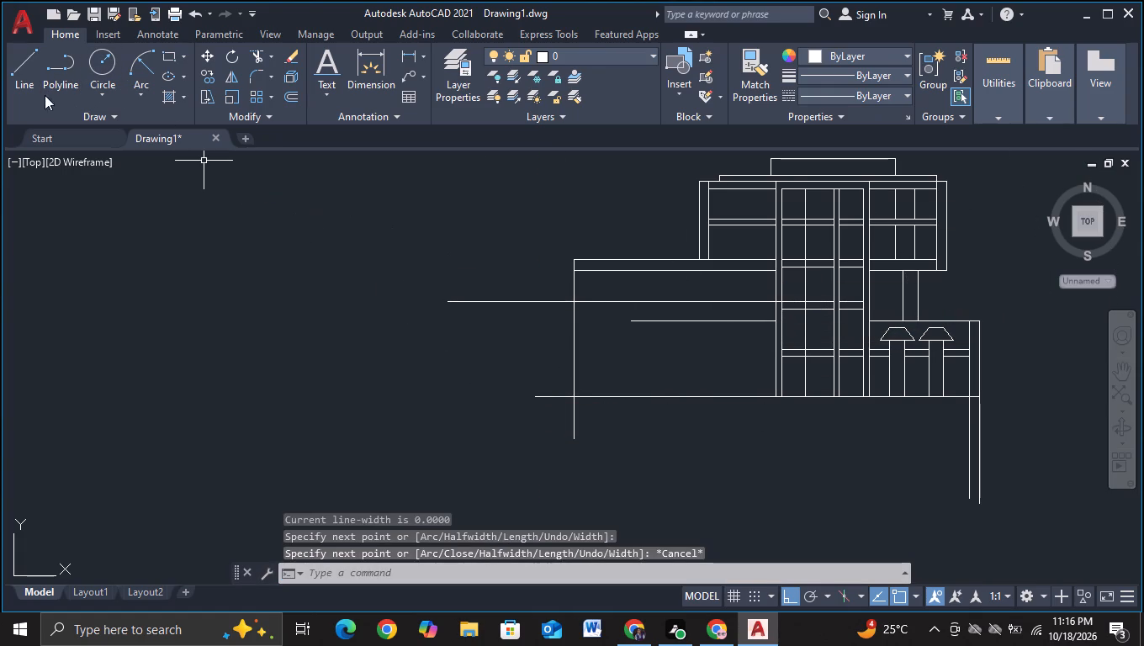
{"action": "left_click", "coordinate": [22, 85]}
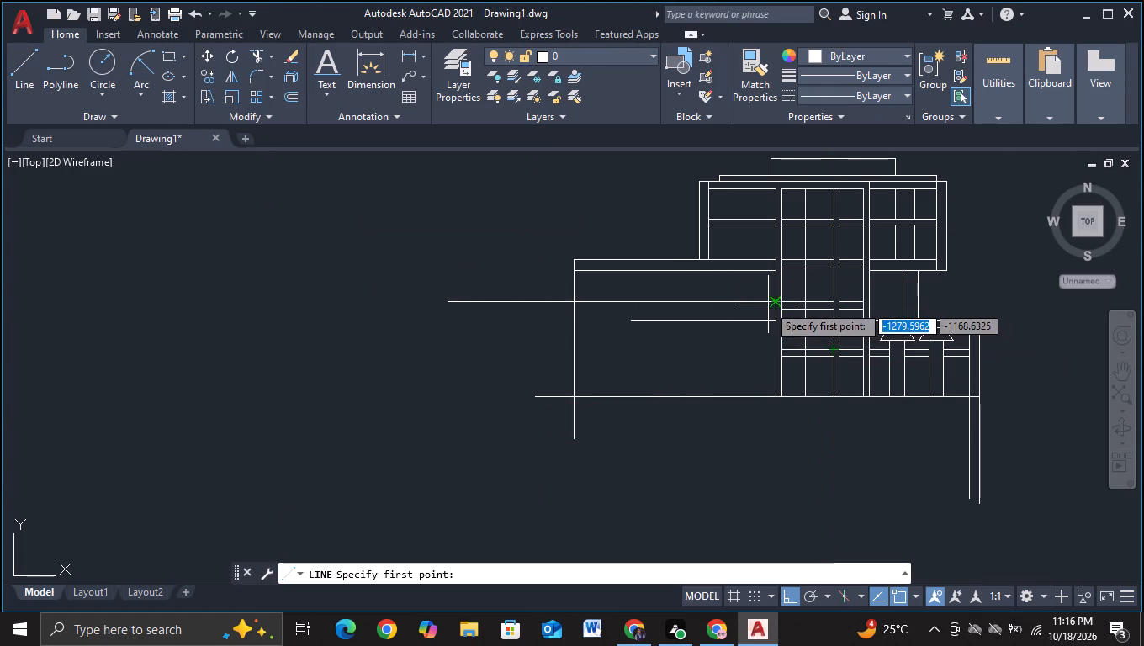
{"action": "left_click", "coordinate": [776, 310]}
{"action": "left_click", "coordinate": [177, 252]}
{"action": "key", "text": "Escape"}
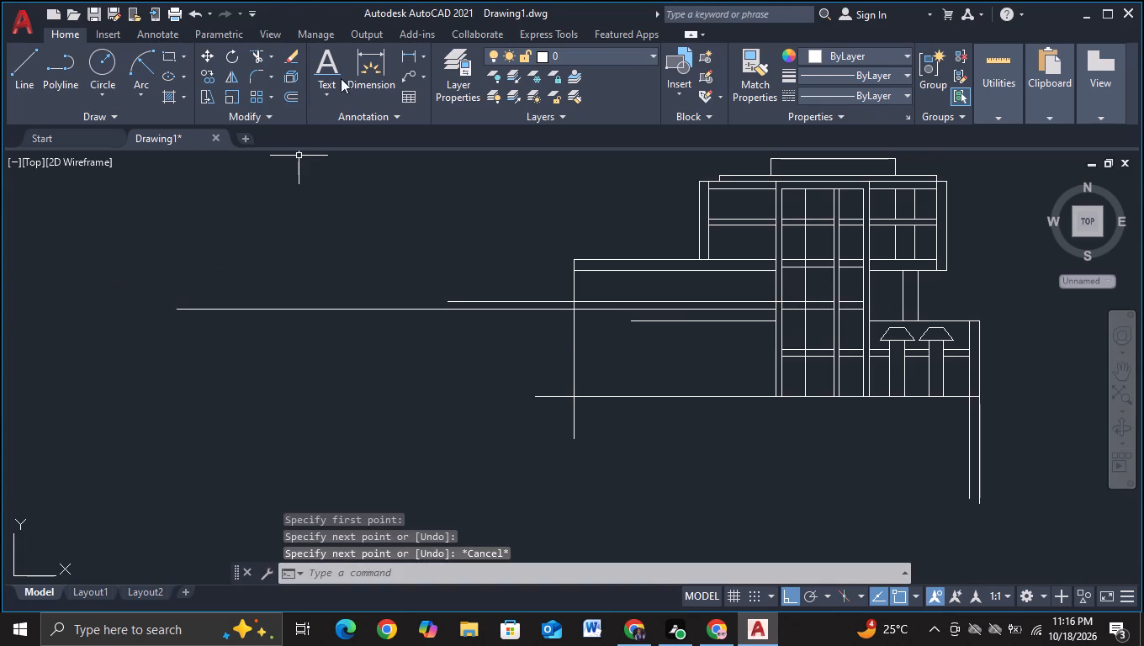
Trim the extended middle rails' overhang beyond the left wing's outer line and remove the loose short horizontal line beneath them.
{"action": "left_click", "coordinate": [258, 59]}
{"action": "left_click_drag", "start_coordinate": [495, 267], "coordinate": [476, 370]}
{"action": "left_click", "coordinate": [703, 323]}
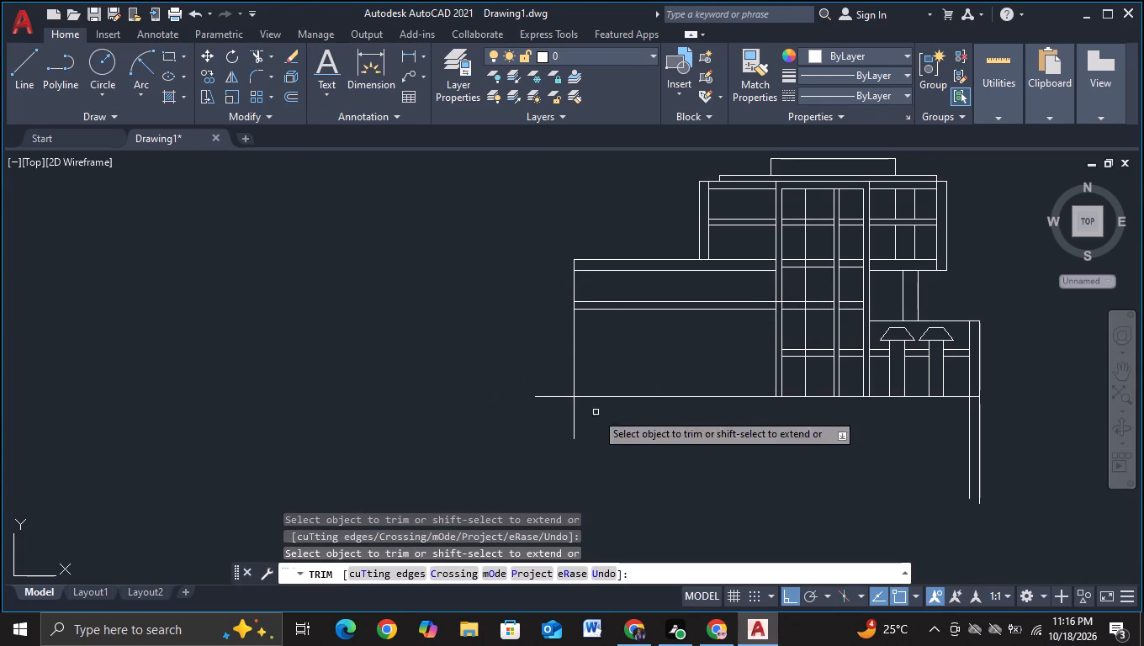
Draw two horizontal lines extending the tower's lower rail pair leftward past the left wing's outer line.
{"action": "left_click", "coordinate": [24, 93]}
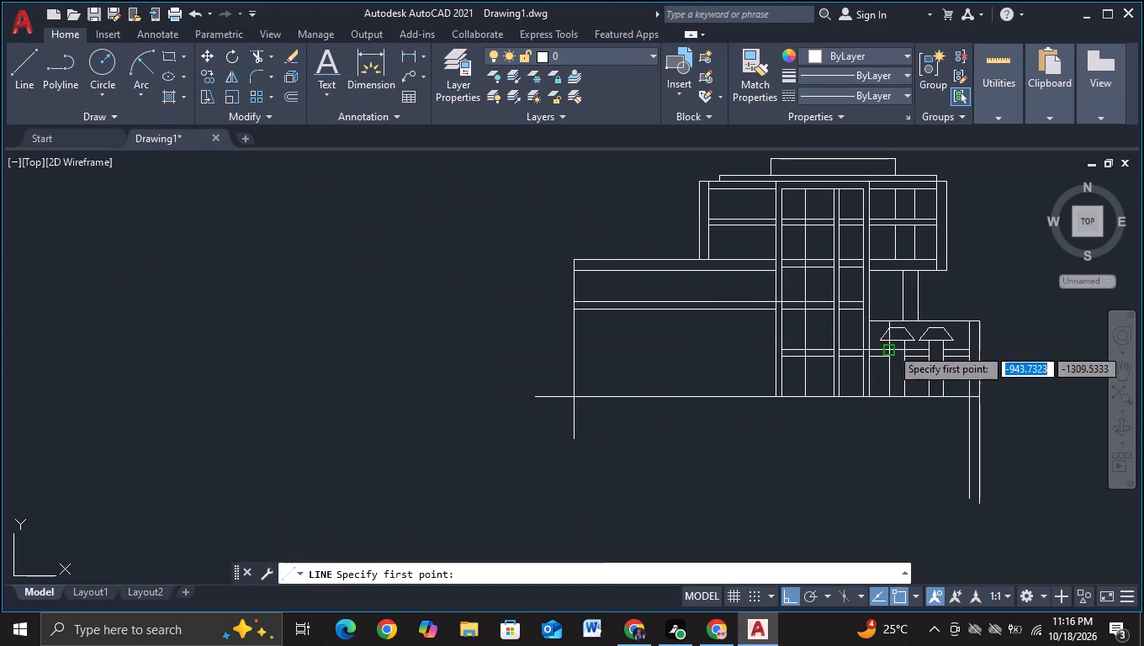
{"action": "left_click", "coordinate": [785, 348]}
{"action": "left_click", "coordinate": [477, 331]}
{"action": "key", "text": "Escape"}
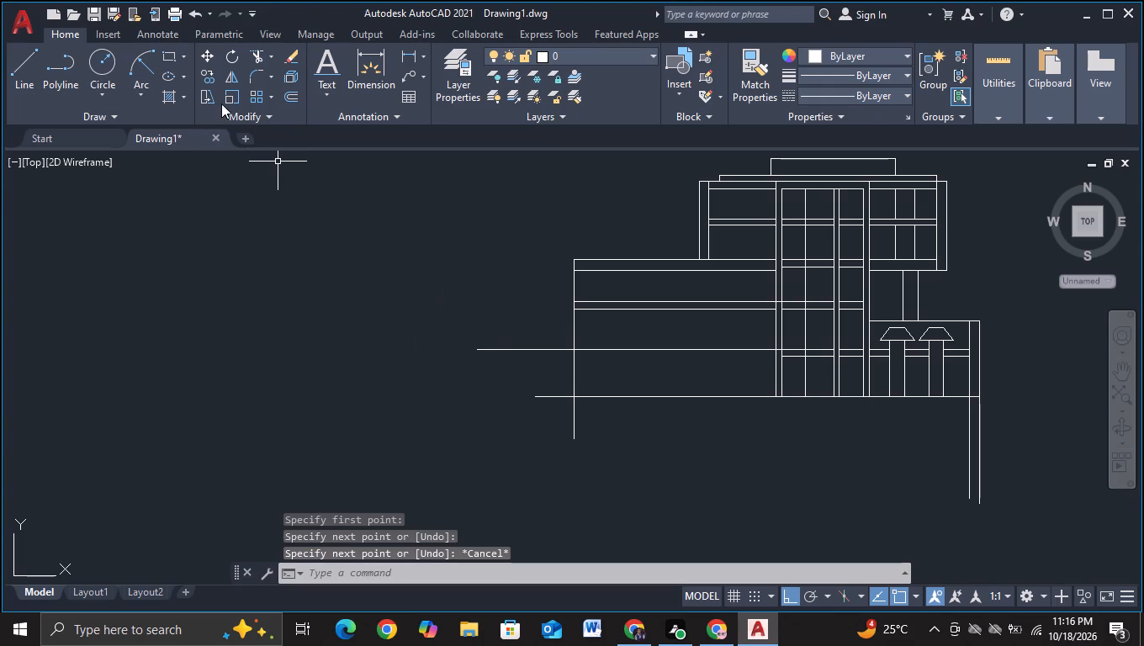
{"action": "left_click", "coordinate": [36, 67]}
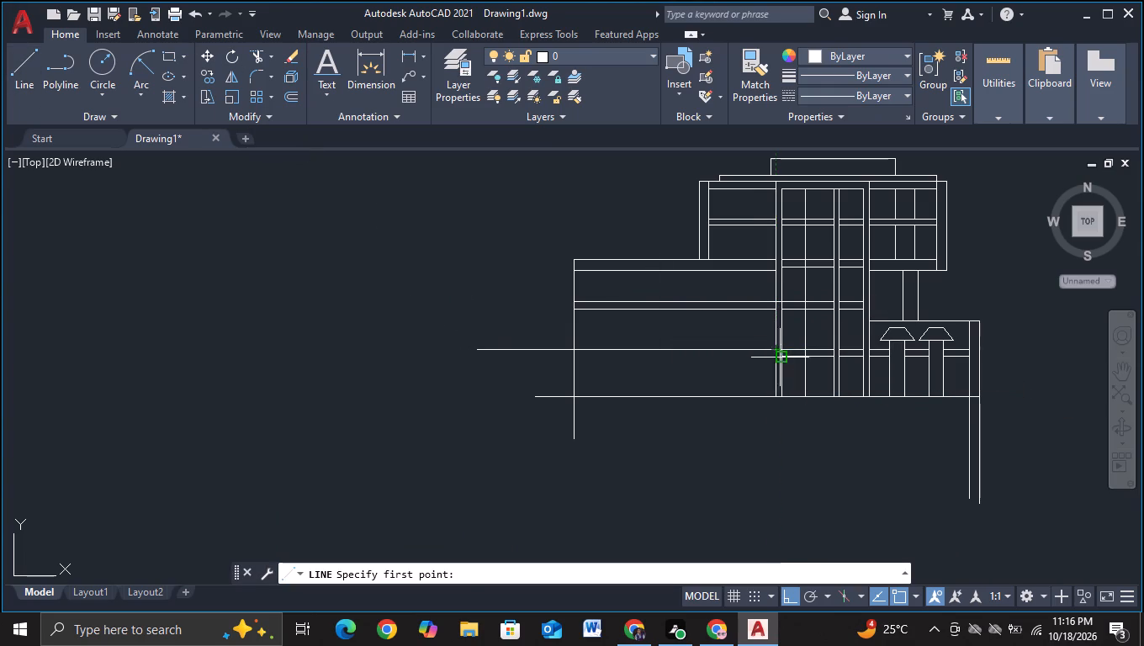
{"action": "left_click", "coordinate": [781, 357]}
{"action": "left_click", "coordinate": [230, 339]}
{"action": "key", "text": "Escape"}
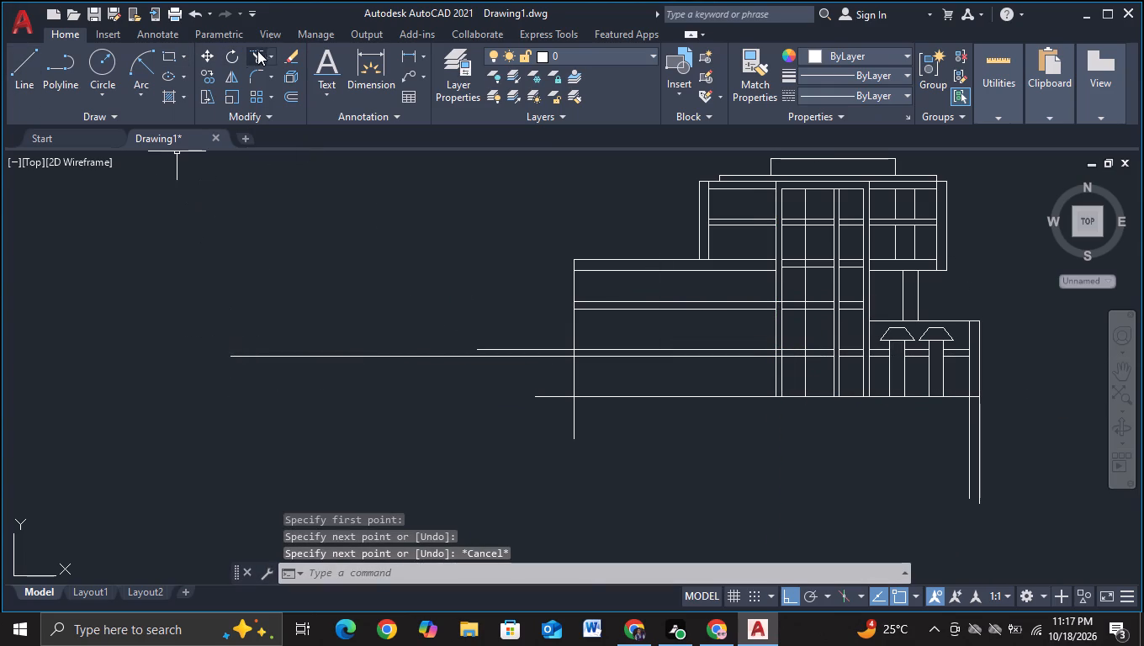
Trim the lower rails' overhang beyond the left wing and the lower and middle rail pieces crossing the tower's left column.
{"action": "left_click", "coordinate": [255, 48]}
{"action": "left_click_drag", "start_coordinate": [506, 303], "coordinate": [502, 417]}
{"action": "scroll", "coordinate": [601, 381], "scroll_direction": "up", "scroll_amount": 2}
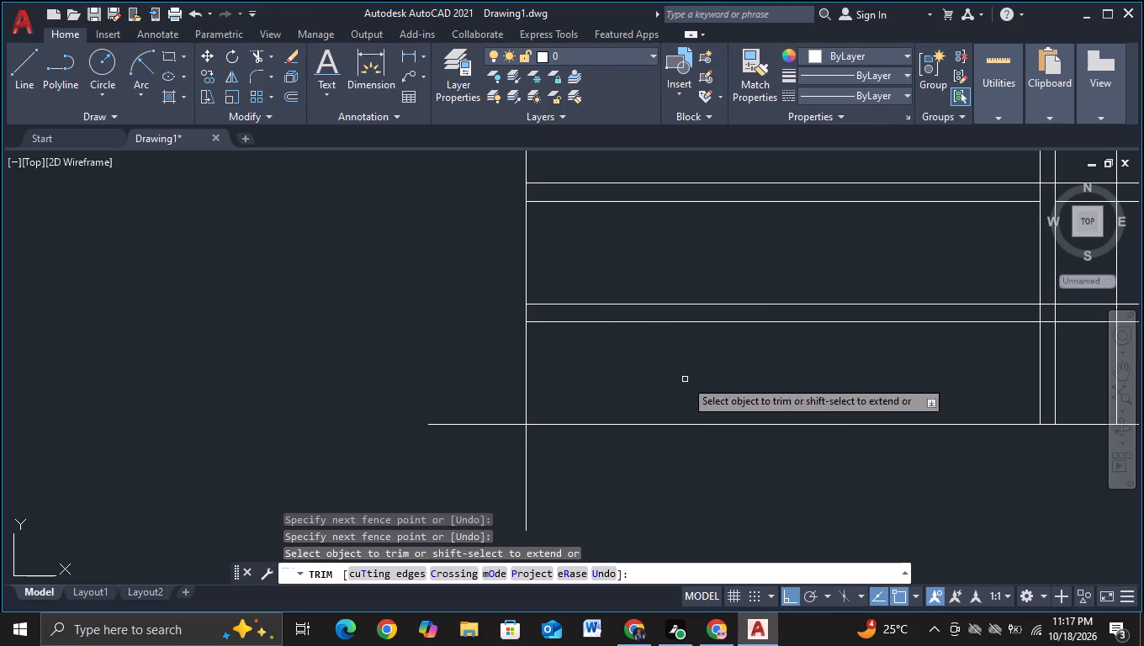
{"action": "scroll", "coordinate": [751, 355], "scroll_direction": "up", "scroll_amount": 1}
{"action": "middle_click_drag", "start_coordinate": [751, 355], "coordinate": [197, 421]}
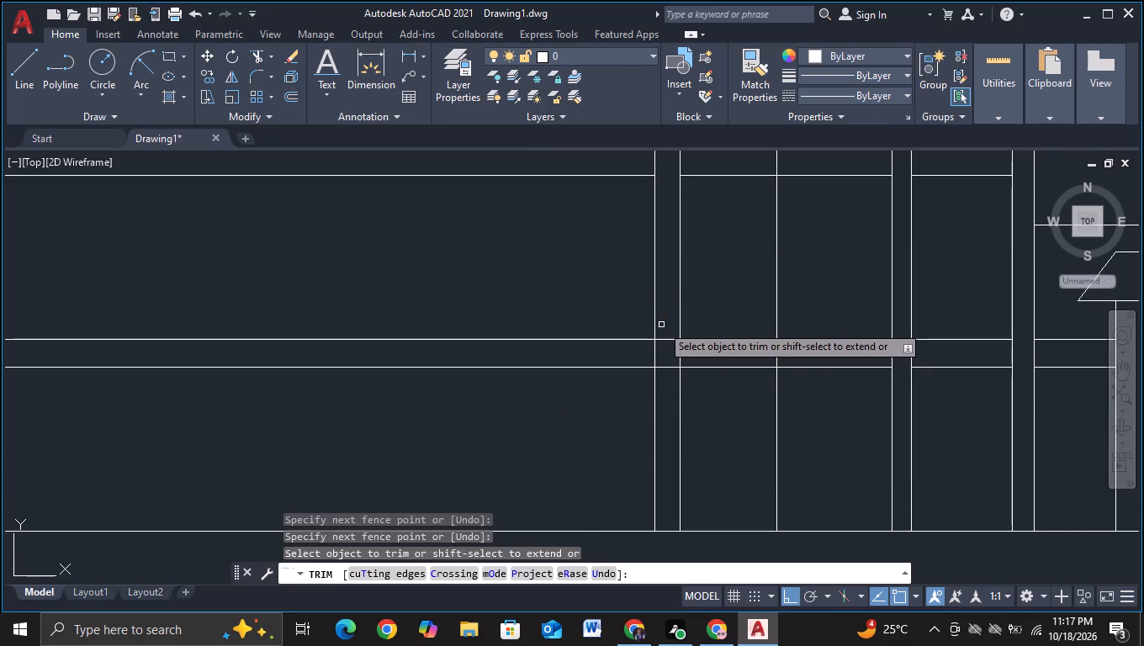
{"action": "left_click", "coordinate": [666, 324]}
{"action": "left_click", "coordinate": [669, 381]}
{"action": "scroll", "coordinate": [669, 381], "scroll_direction": "down", "scroll_amount": 2}
{"action": "scroll", "coordinate": [678, 301], "scroll_direction": "up", "scroll_amount": 1}
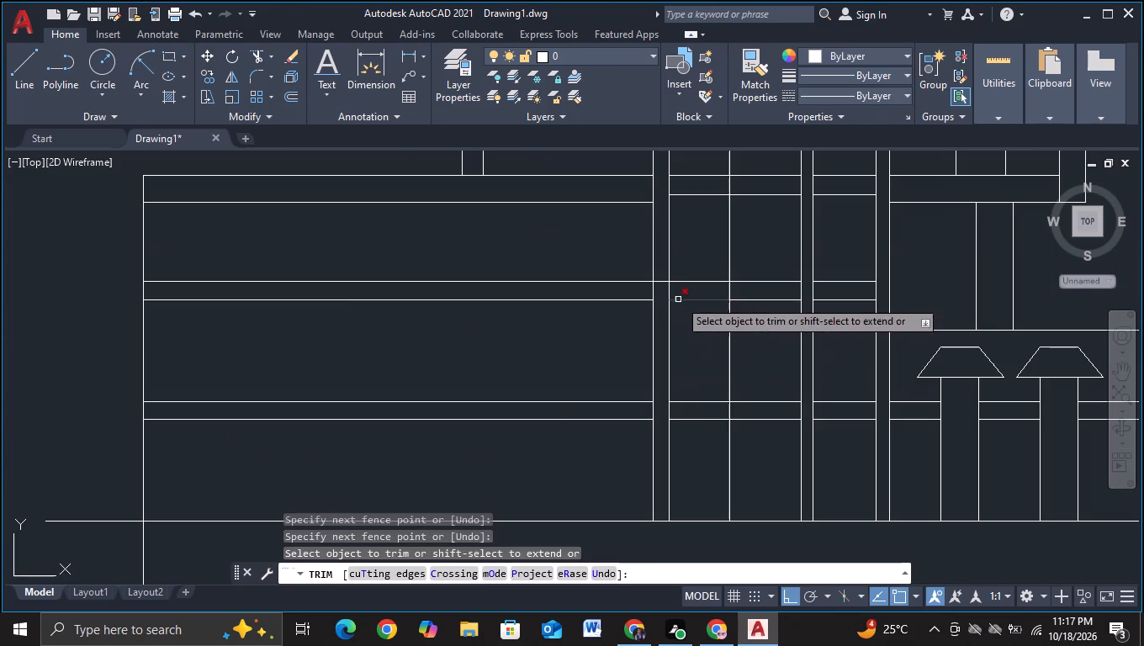
{"action": "left_click", "coordinate": [659, 273]}
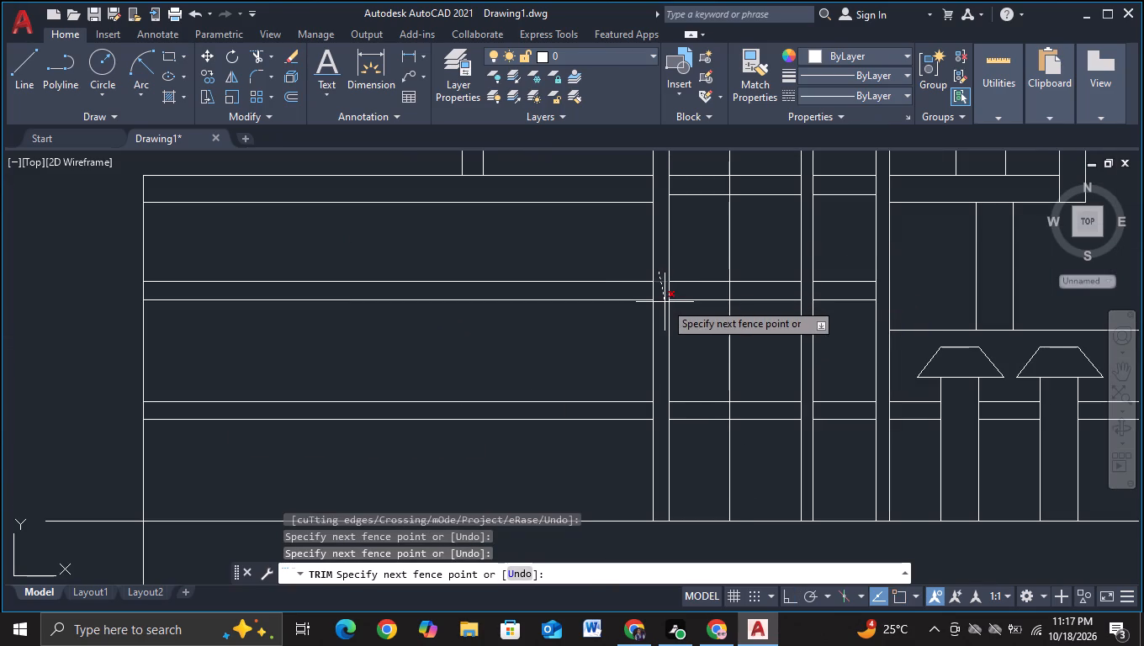
{"action": "left_click", "coordinate": [665, 302]}
Trim the overhanging ends of the ground line and the left wing's outer line at their shared corner.
{"action": "scroll", "coordinate": [665, 302], "scroll_direction": "down", "scroll_amount": 1}
{"action": "middle_click_drag", "start_coordinate": [644, 500], "coordinate": [650, 457]}
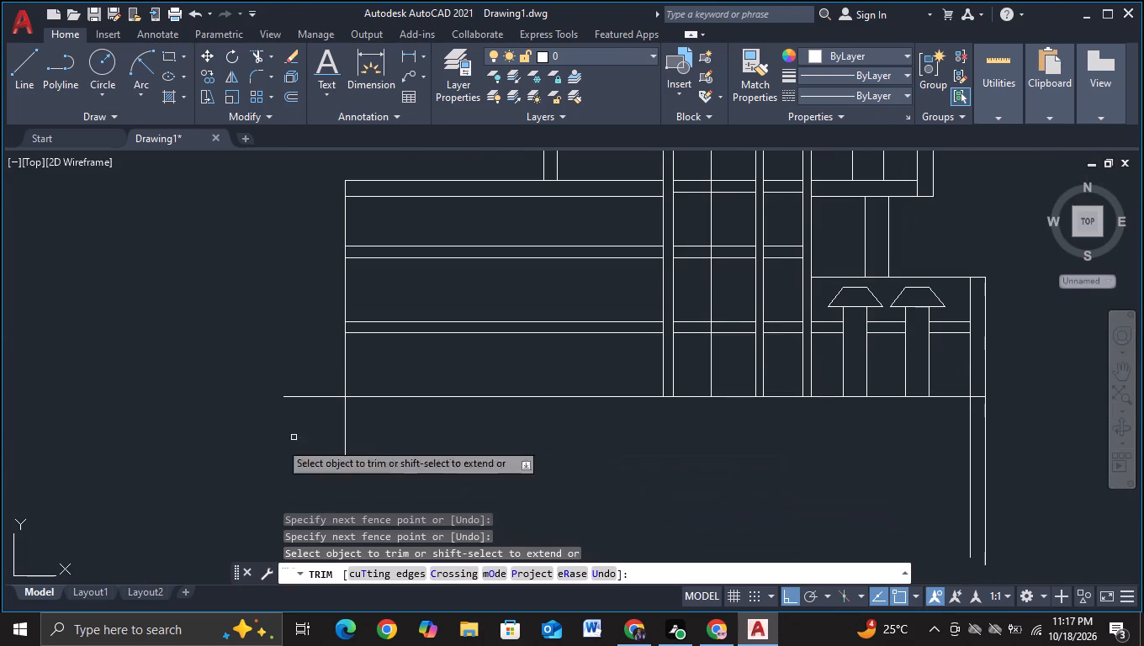
{"action": "left_click_drag", "start_coordinate": [294, 363], "coordinate": [384, 437]}
{"action": "scroll", "coordinate": [384, 437], "scroll_direction": "down", "scroll_amount": 1}
{"action": "middle_click_drag", "start_coordinate": [417, 465], "coordinate": [417, 461]}
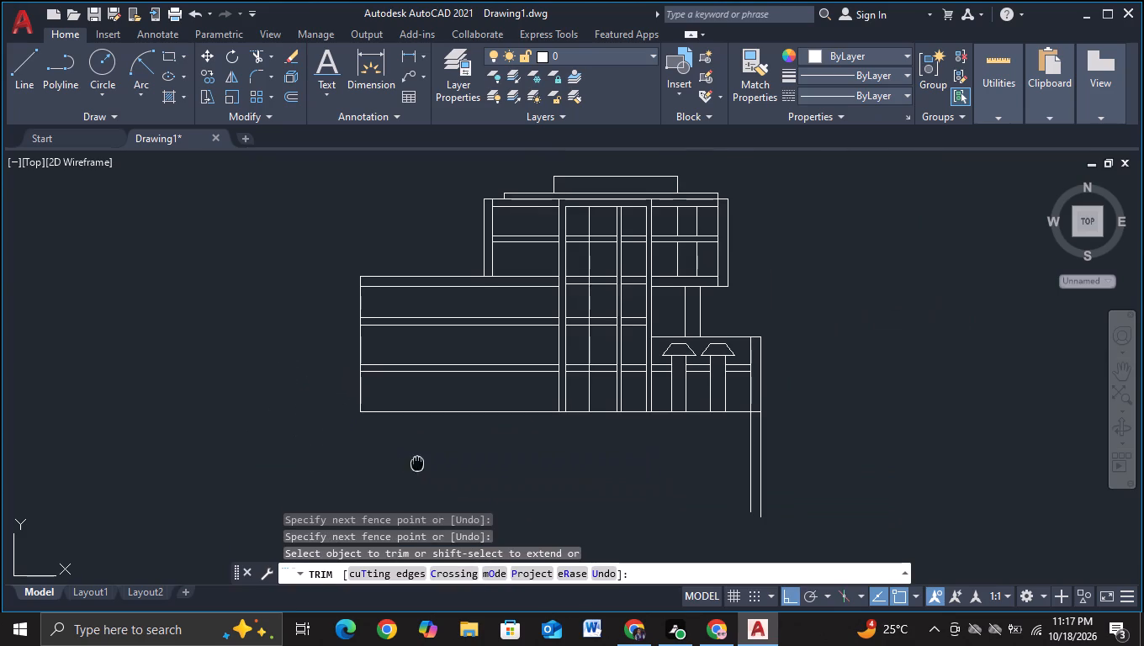
{"action": "middle_click_drag", "start_coordinate": [417, 461], "coordinate": [415, 426]}
{"action": "key", "text": "Escape"}
Draw a horizontal base line from the right wall's outer bottom end leftward to about below the left wing's outer line.
{"action": "left_click", "coordinate": [26, 89]}
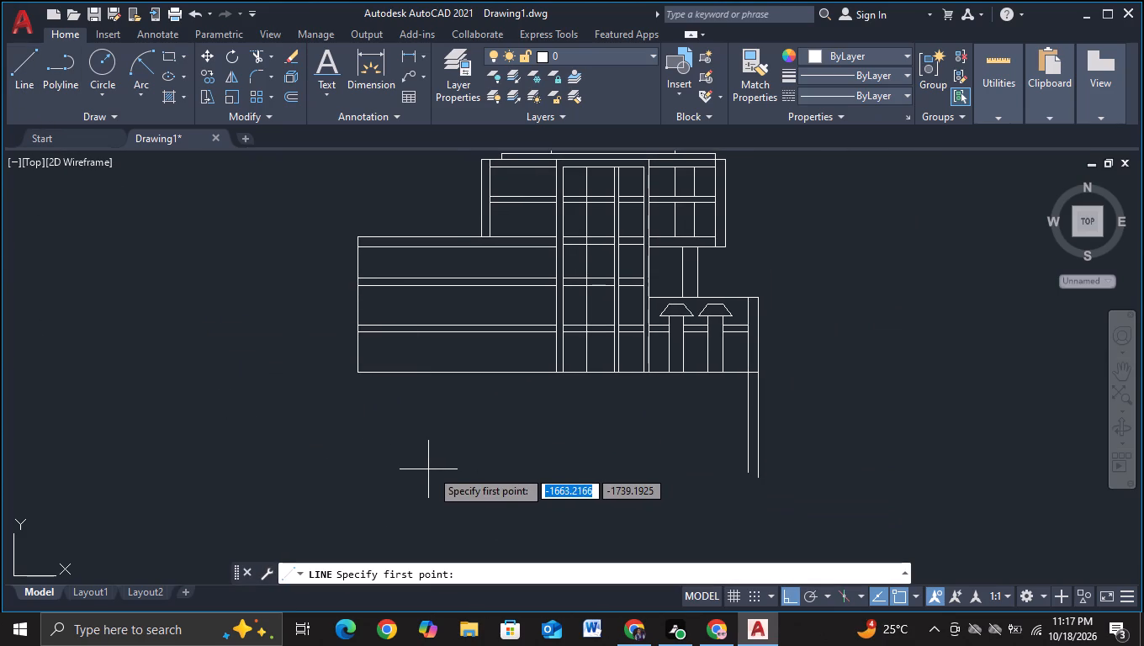
{"action": "left_click", "coordinate": [757, 480]}
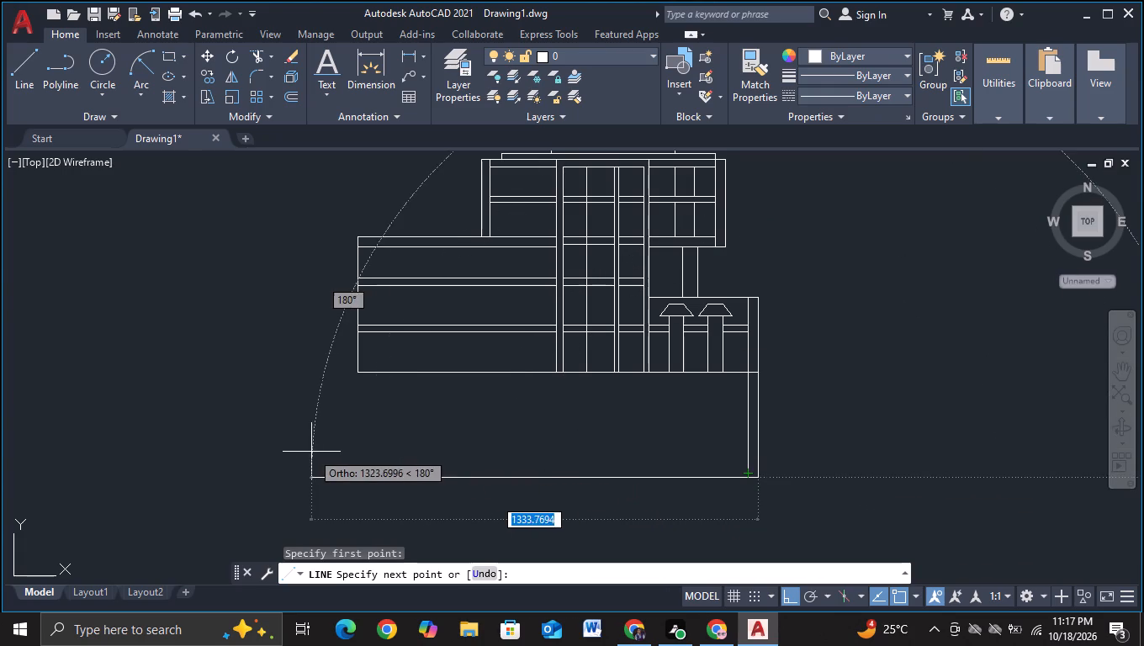
{"action": "left_click", "coordinate": [353, 472]}
{"action": "key", "text": "Escape"}
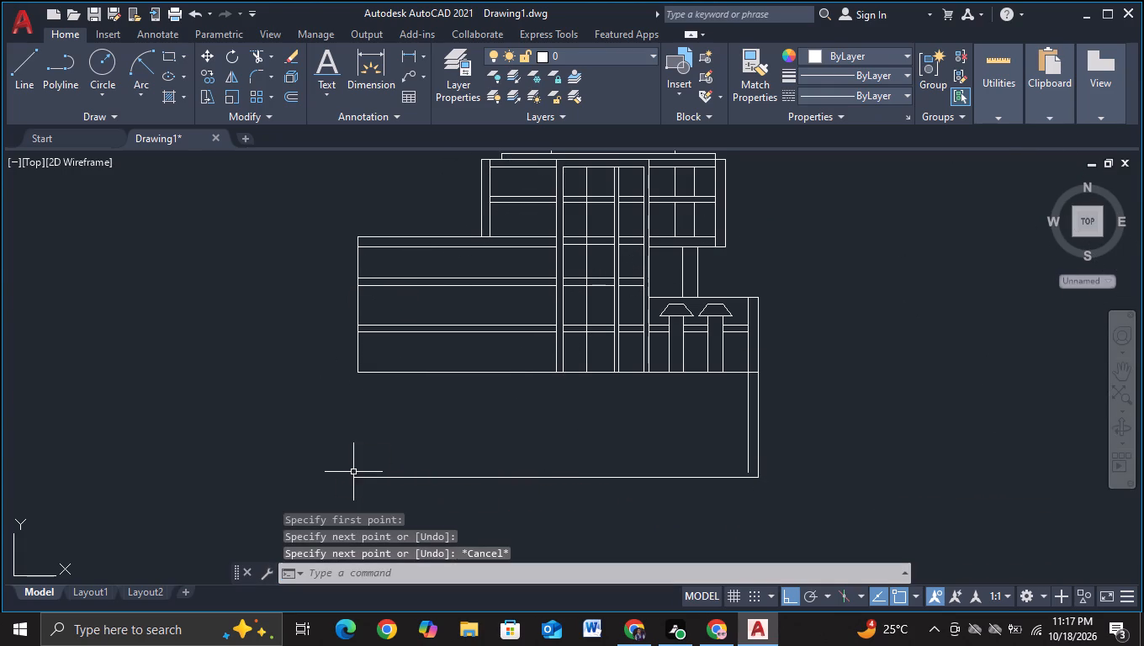
Draw a lower-level frame outline from below the base line, about 314 units up and across past the right wall's outer line.
{"action": "left_click", "coordinate": [13, 89]}
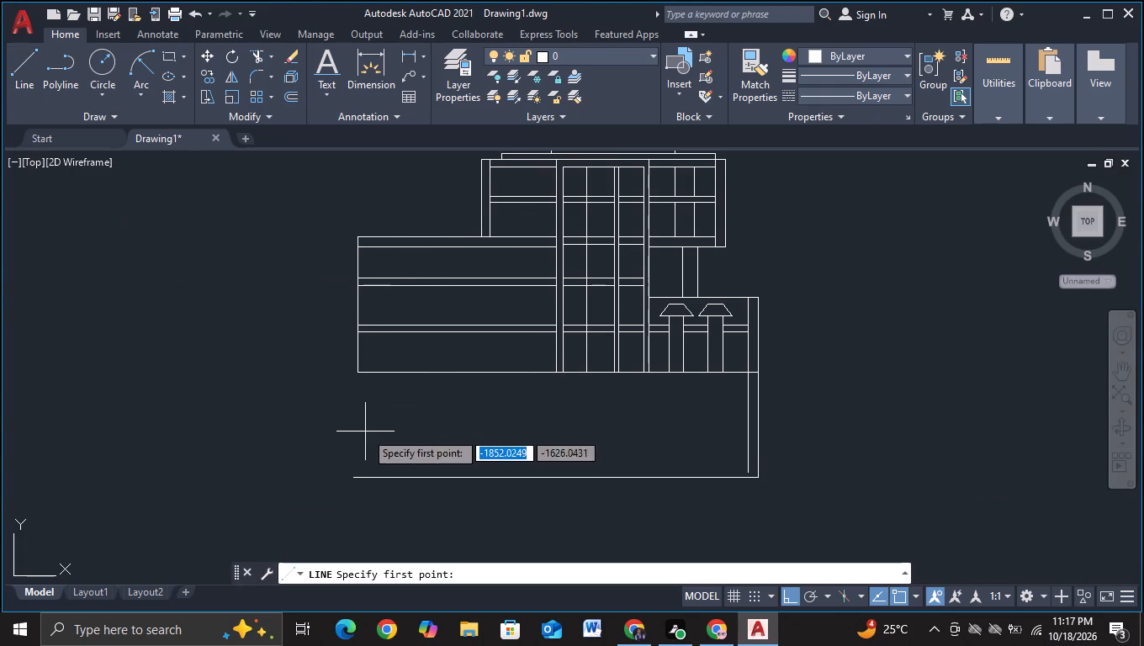
{"action": "middle_click_drag", "start_coordinate": [365, 432], "coordinate": [341, 378]}
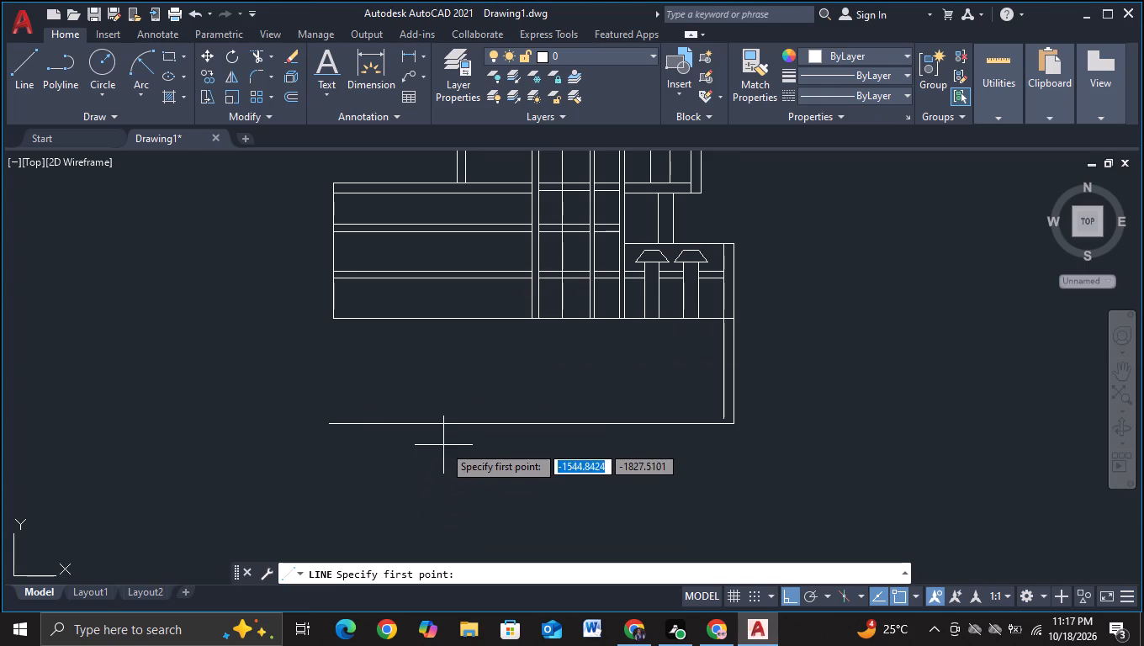
{"action": "left_click", "coordinate": [439, 444]}
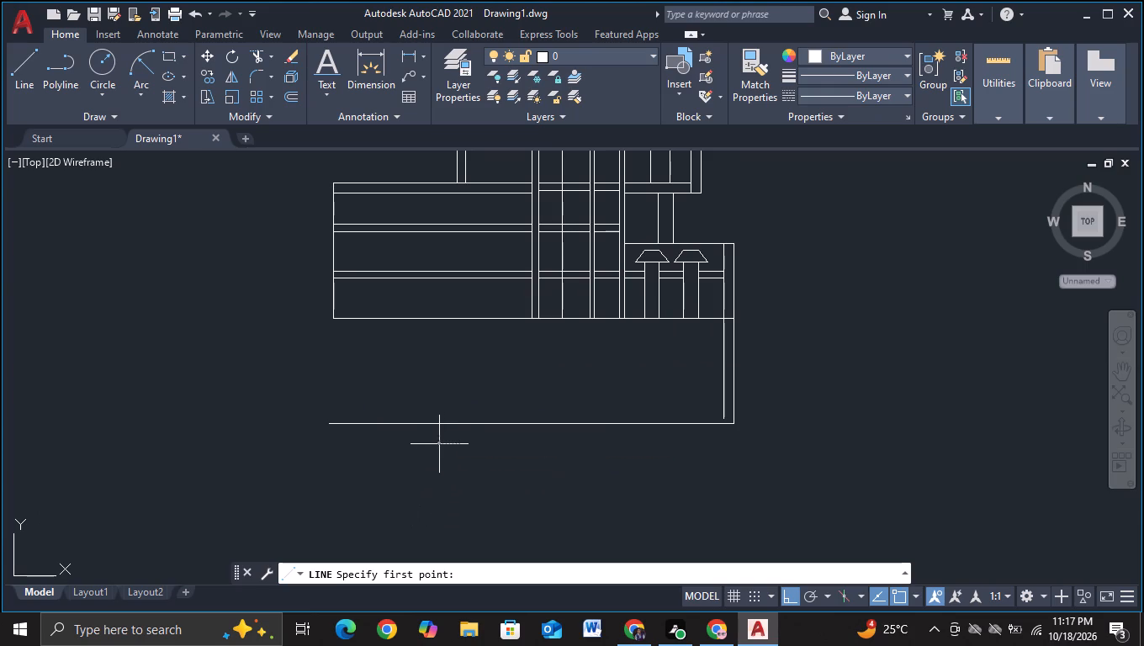
{"action": "left_click", "coordinate": [448, 339]}
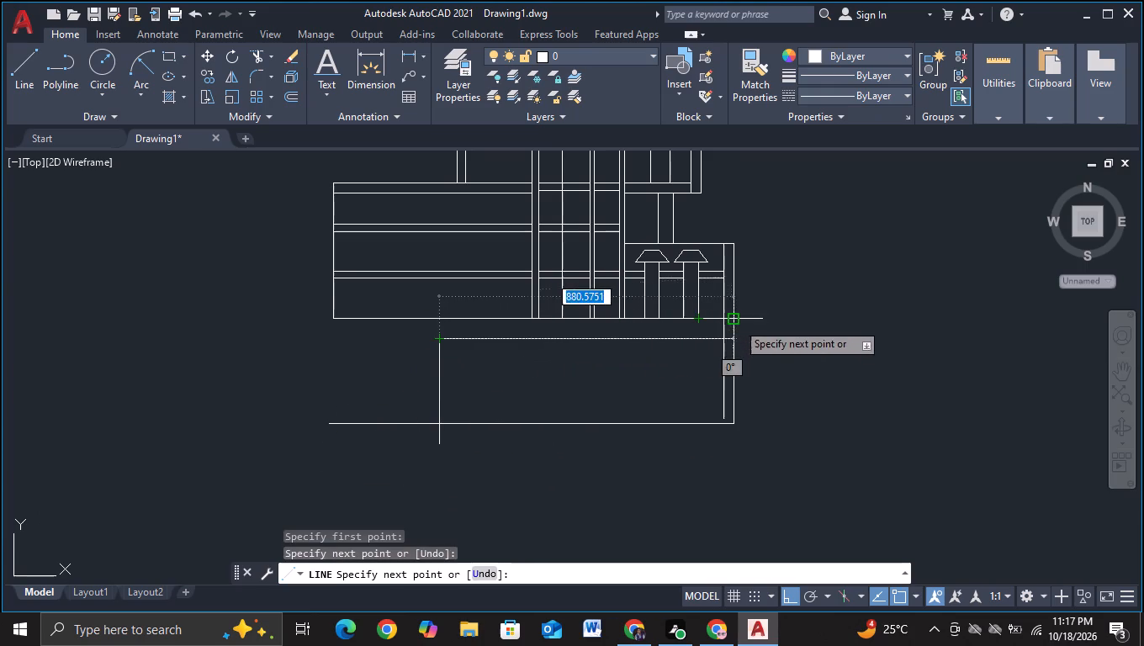
{"action": "left_click", "coordinate": [760, 328]}
{"action": "key", "text": "Escape"}
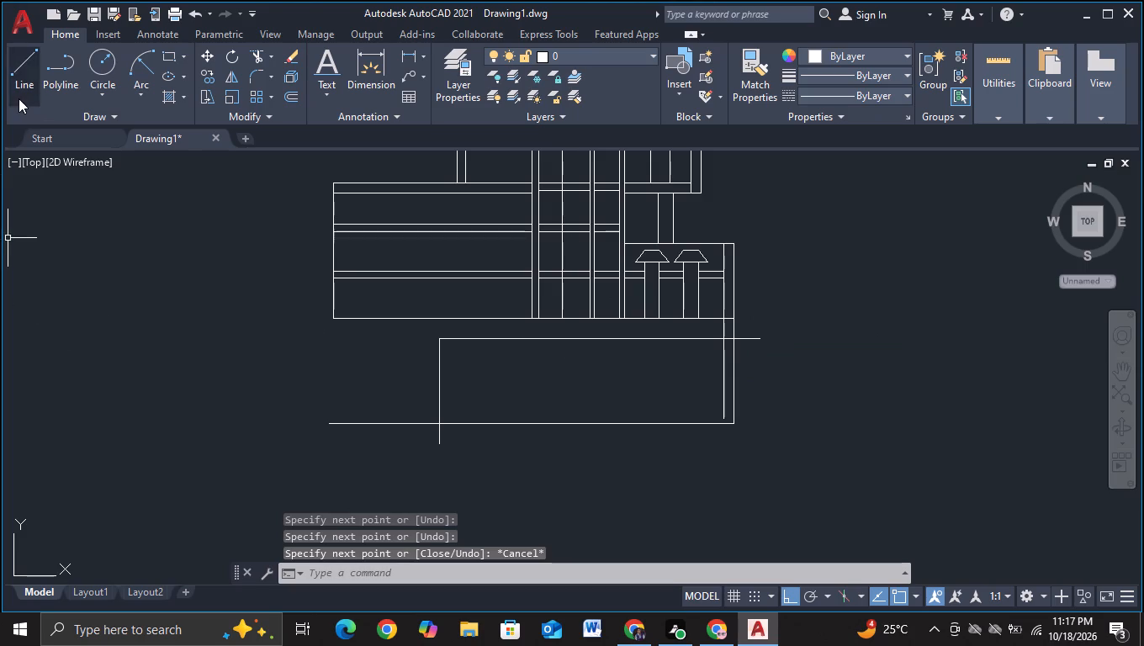
Draw the frame's inner outline from the first vertical's bottom end: a short bottom edge, a parallel vertical and a horizontal past the right wall.
{"action": "left_click", "coordinate": [19, 98]}
{"action": "left_click", "coordinate": [448, 450]}
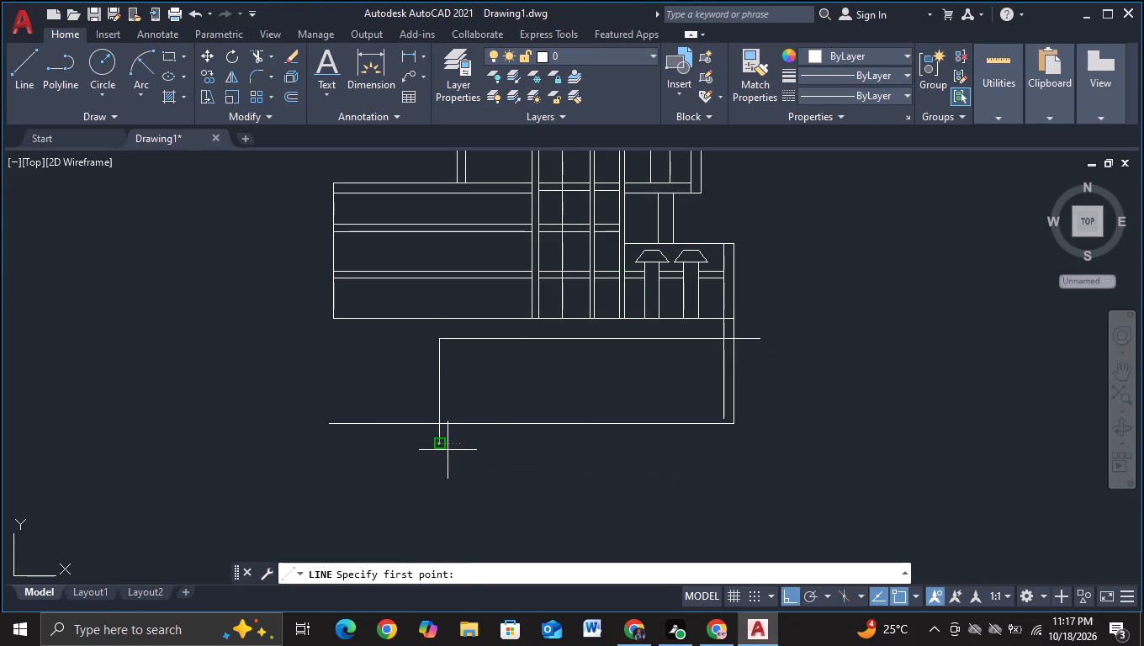
{"action": "left_click", "coordinate": [452, 448]}
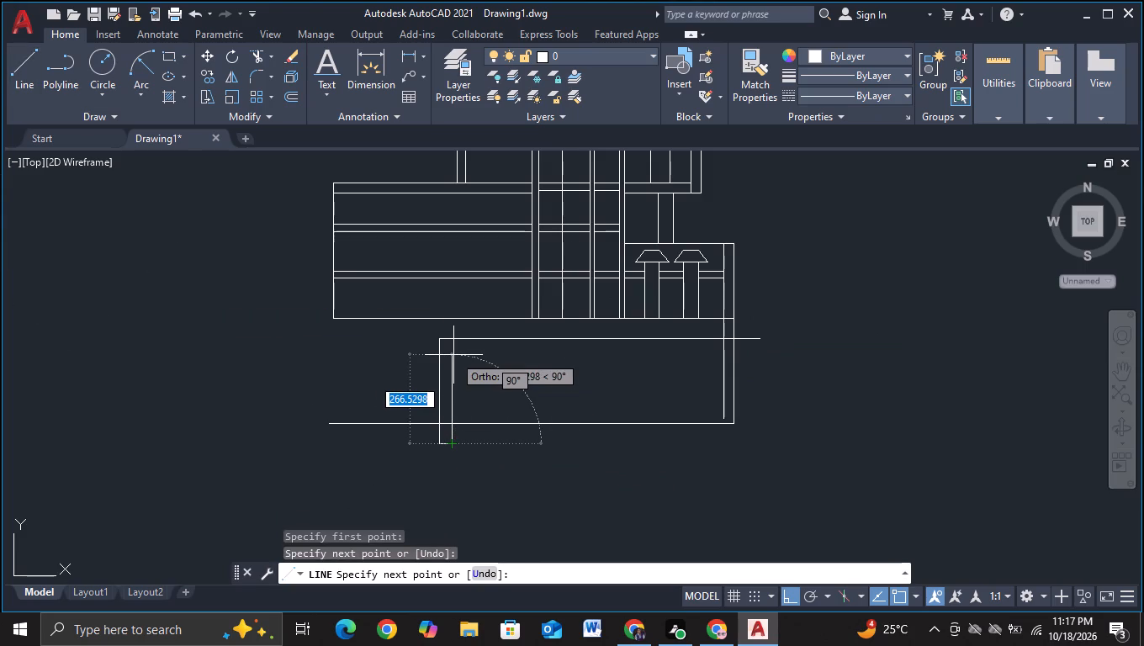
{"action": "left_click", "coordinate": [453, 352]}
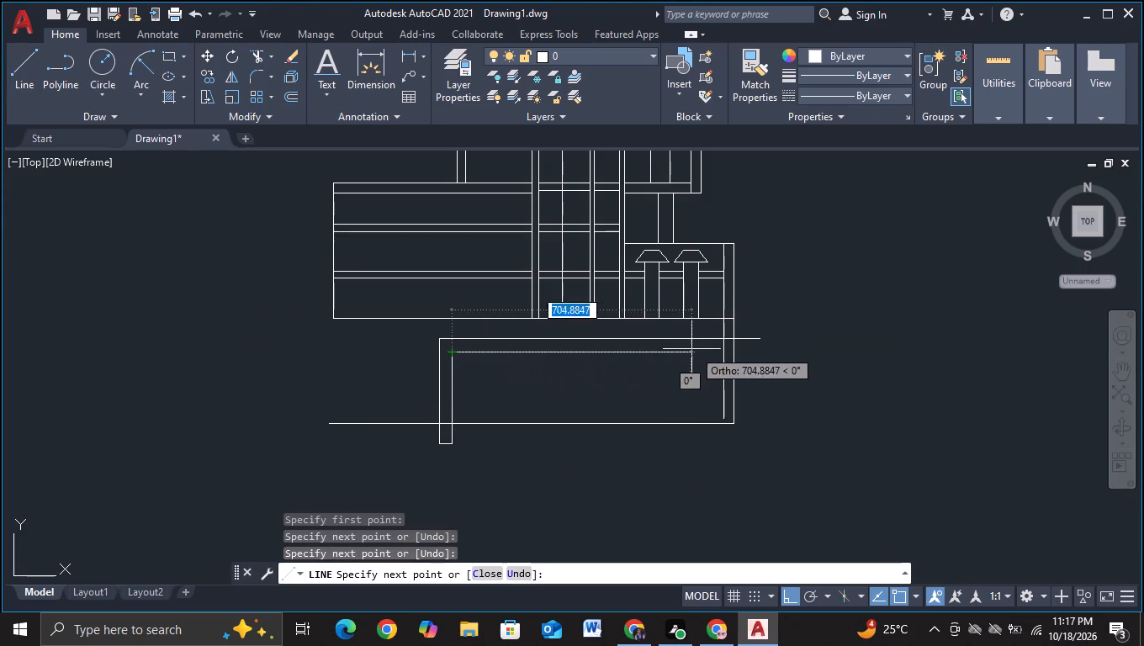
{"action": "left_click", "coordinate": [766, 350]}
{"action": "key", "text": "Escape"}
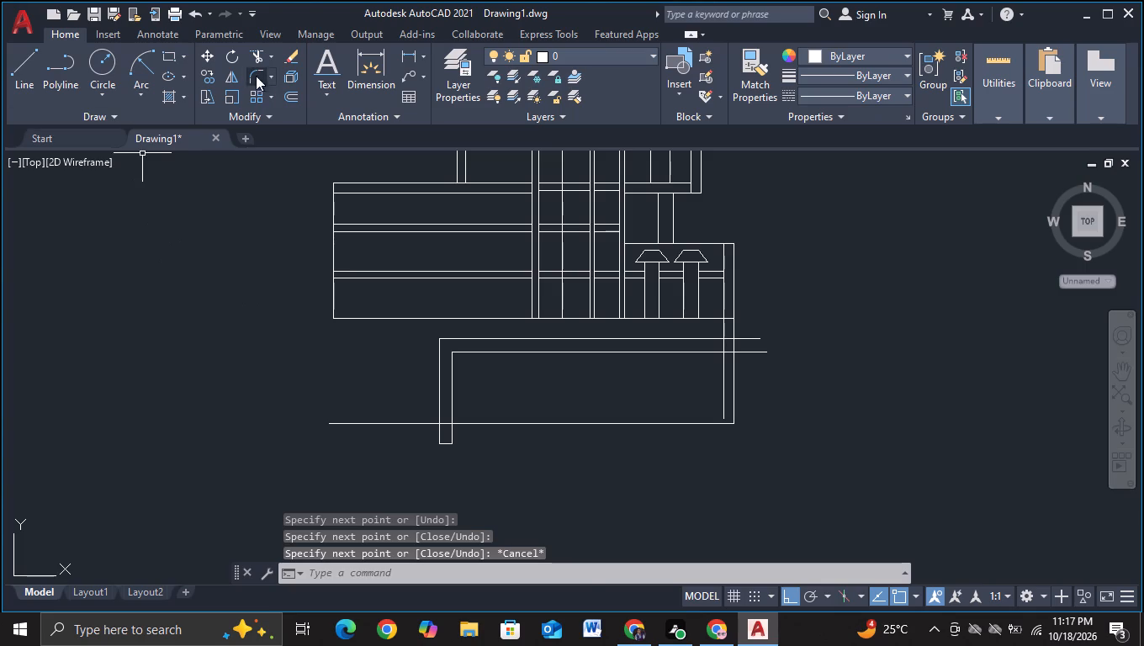
Trim both horizontal lines of the lower-level frame back to the right wall's inner line.
{"action": "left_click", "coordinate": [252, 57]}
{"action": "left_click_drag", "start_coordinate": [744, 322], "coordinate": [759, 386]}
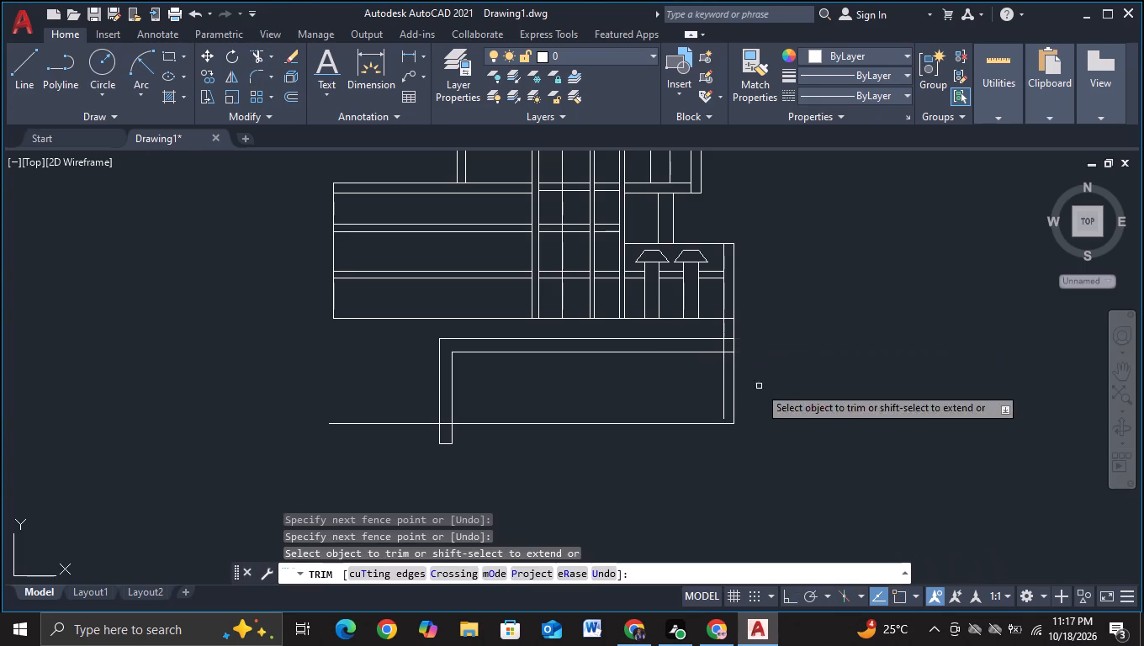
{"action": "left_click", "coordinate": [731, 340]}
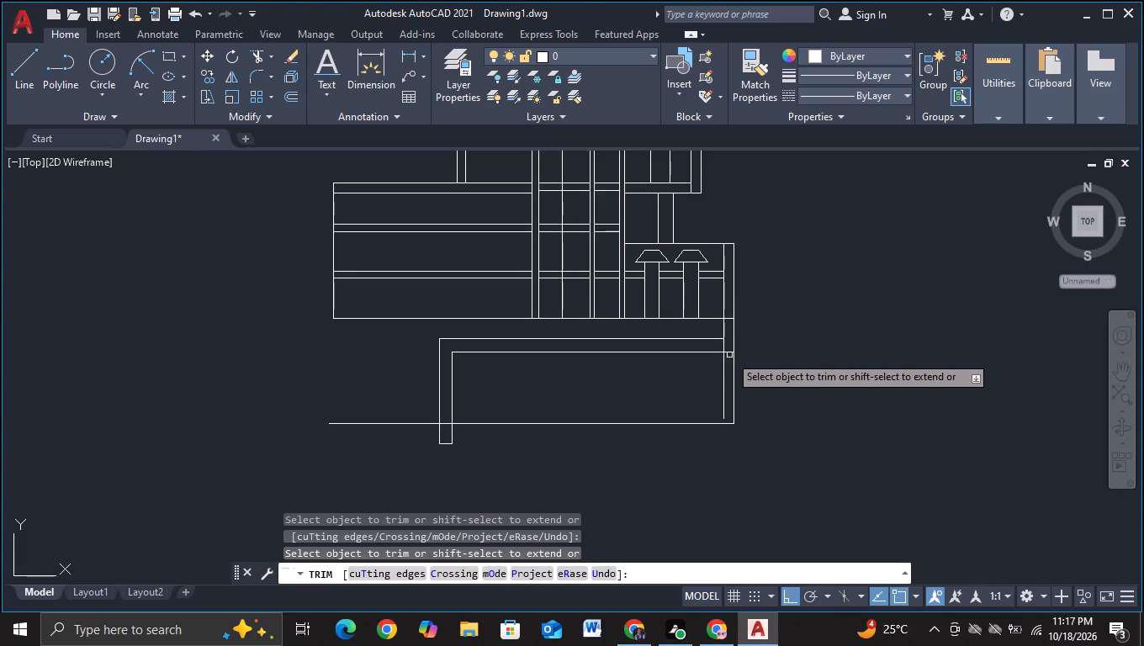
{"action": "left_click", "coordinate": [731, 352]}
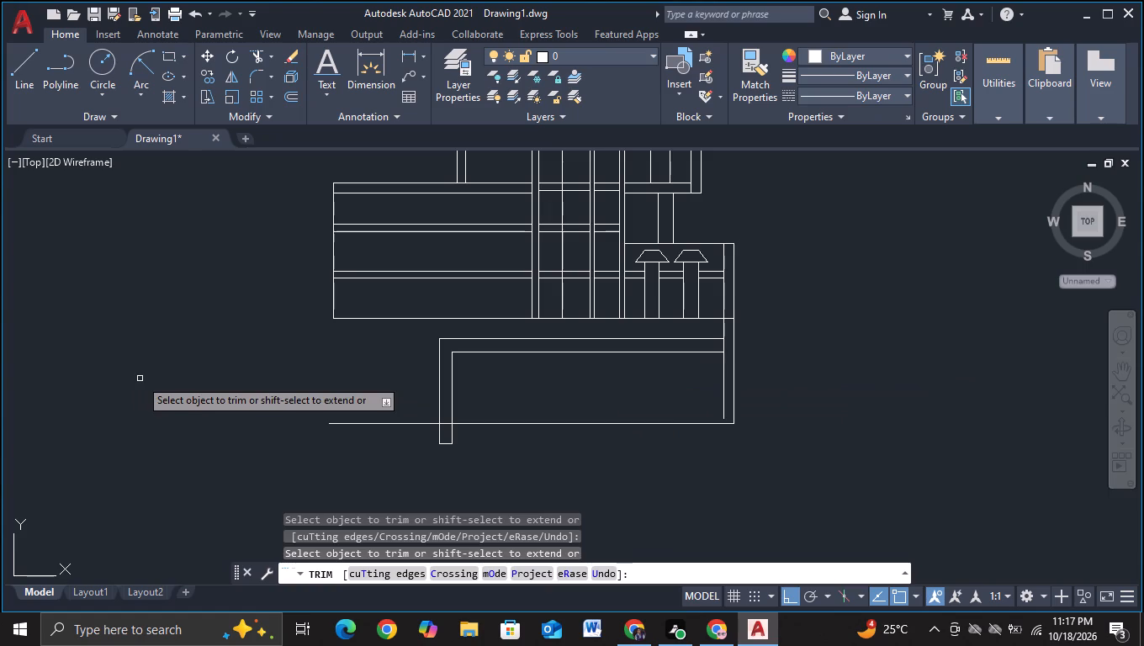
{"action": "key", "text": "Escape"}
With object snap off, draw a freehand vertical line through the lower-level frame, from above its top edge to below the base line.
{"action": "left_click", "coordinate": [24, 82]}
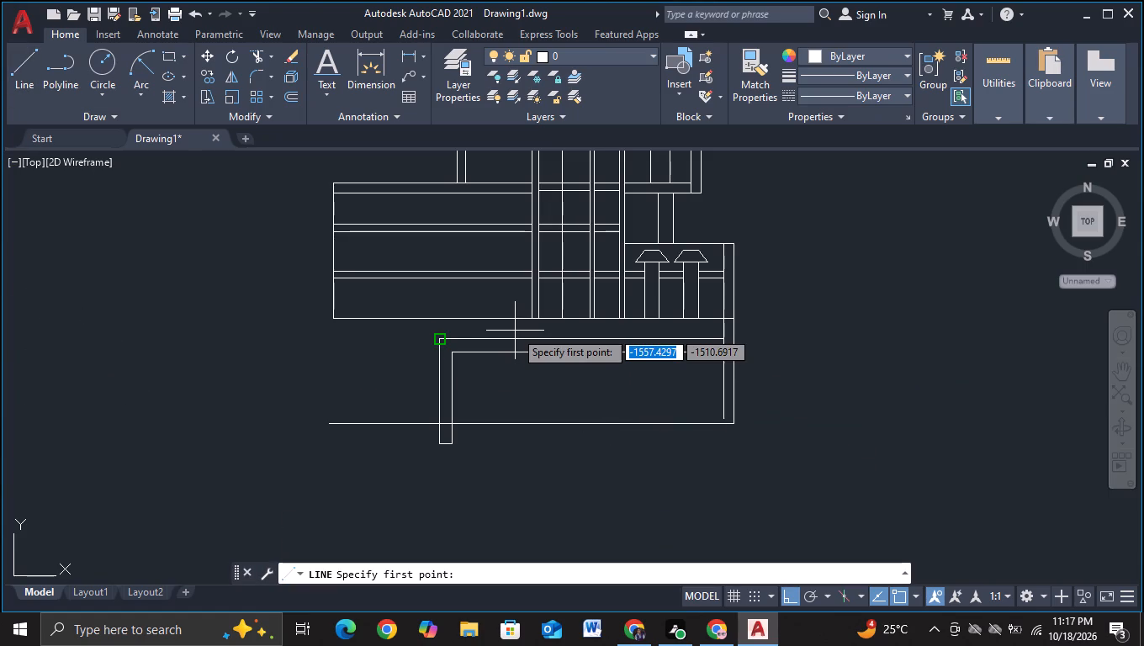
{"action": "key", "text": "Escape"}
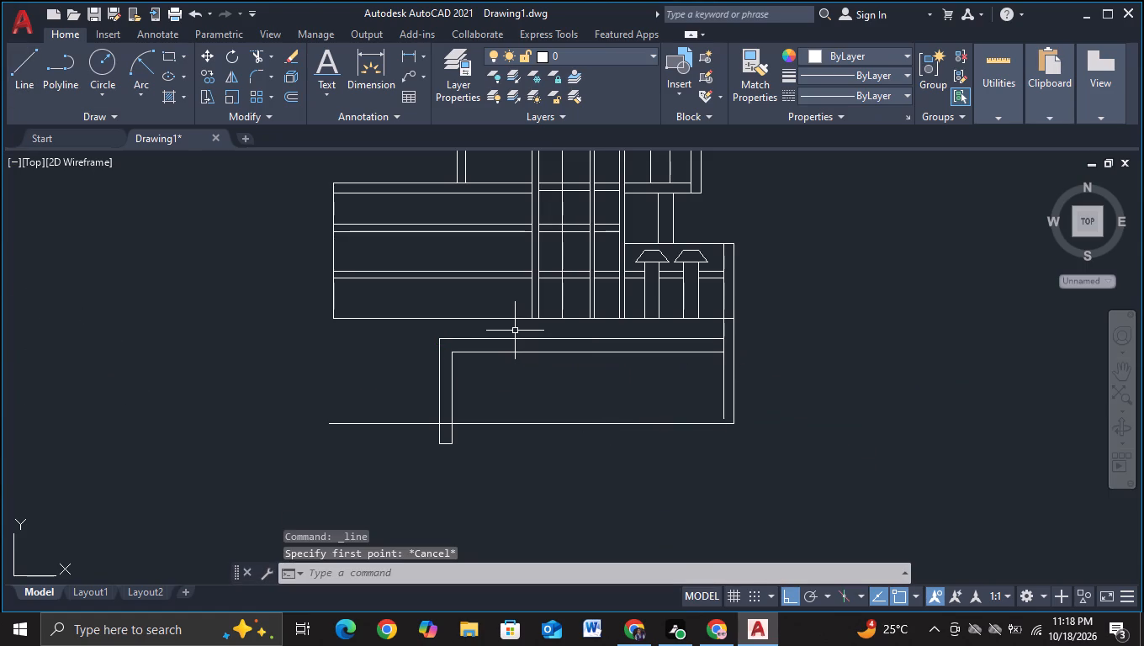
{"action": "left_click", "coordinate": [20, 87]}
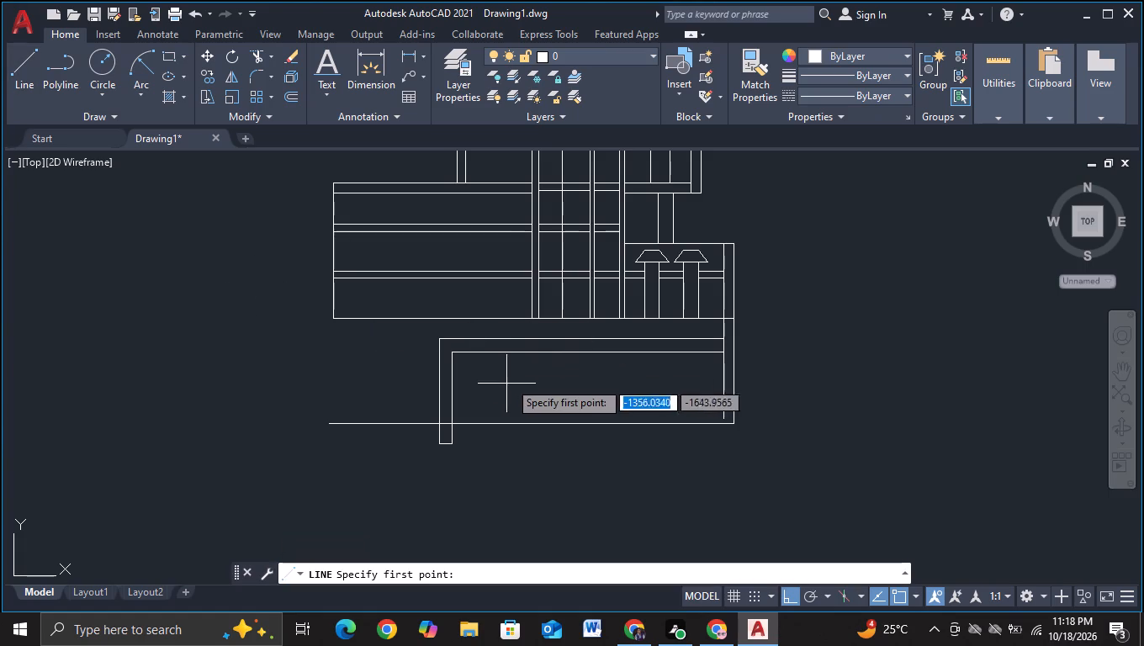
{"action": "key", "text": "F3"}
{"action": "left_click", "coordinate": [508, 331]}
{"action": "left_click", "coordinate": [514, 468]}
{"action": "key", "text": "Escape"}
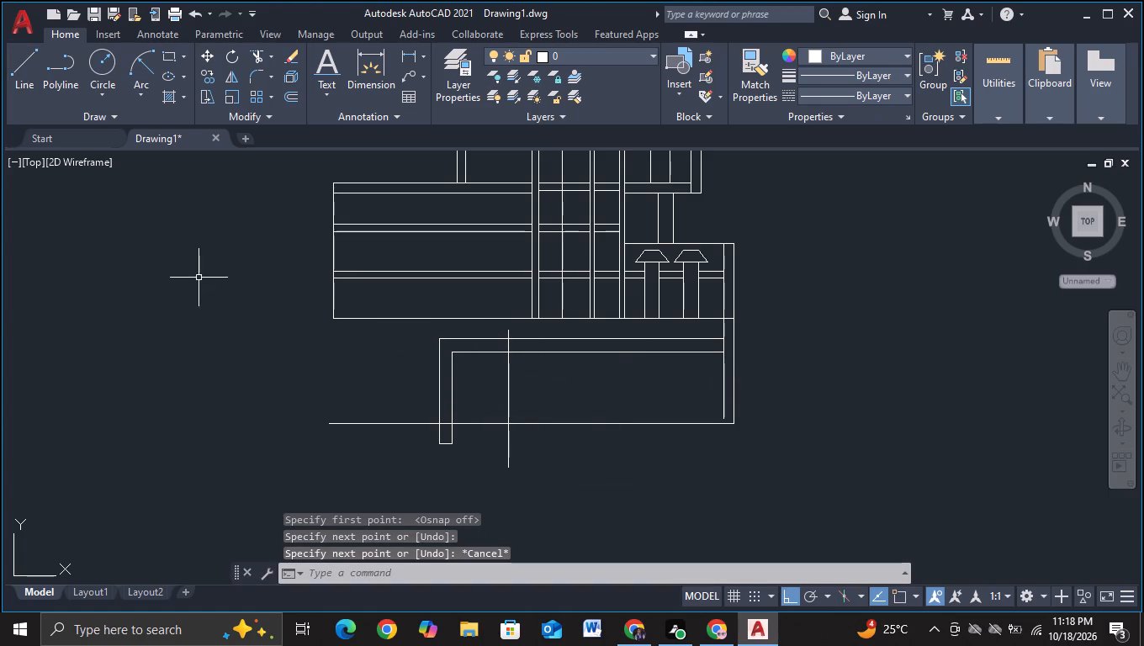
Trim the new vertical line's ends back to the frame's inner horizontal and the base line.
{"action": "left_click", "coordinate": [253, 54]}
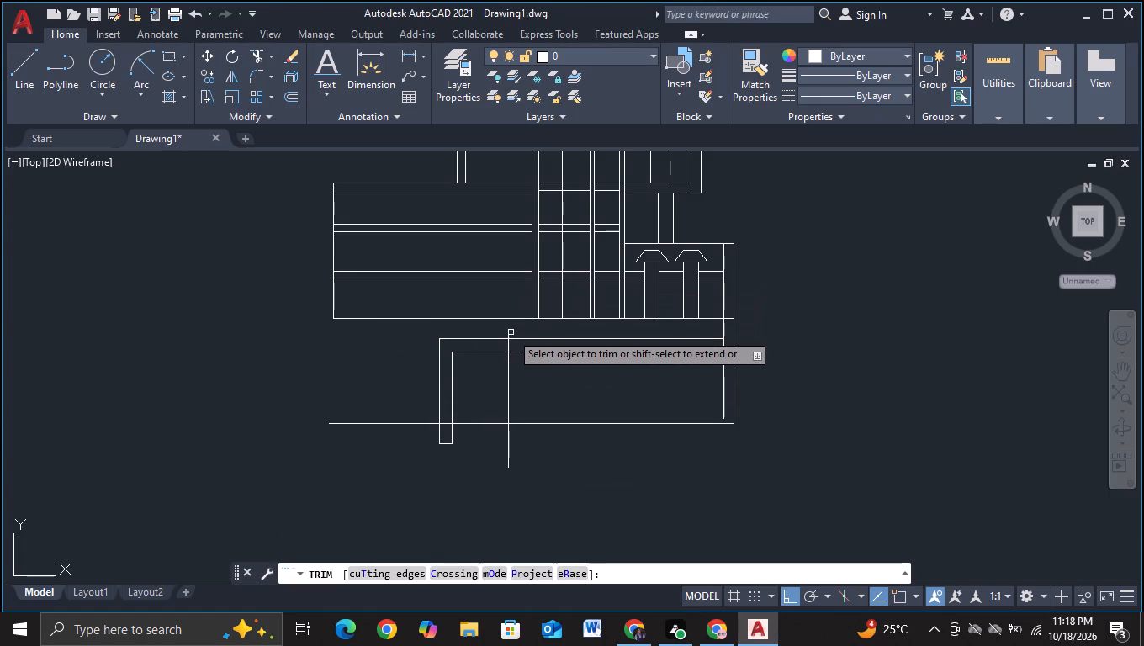
{"action": "left_click", "coordinate": [511, 332]}
{"action": "left_click", "coordinate": [499, 335]}
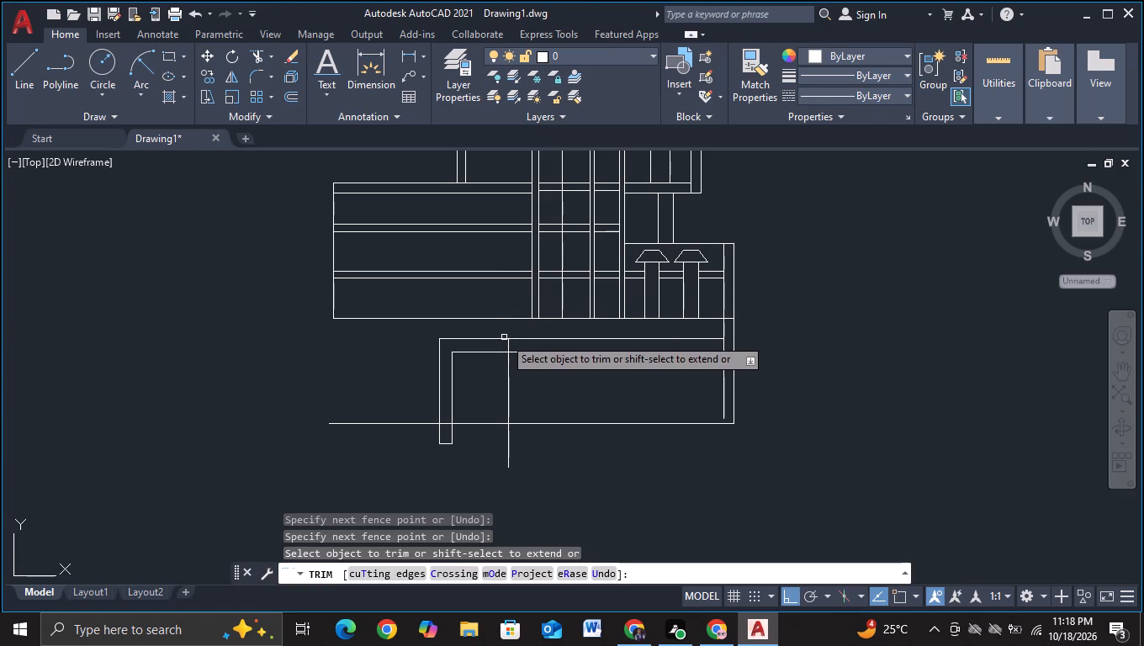
{"action": "left_click", "coordinate": [508, 348]}
{"action": "key", "text": "Escape"}
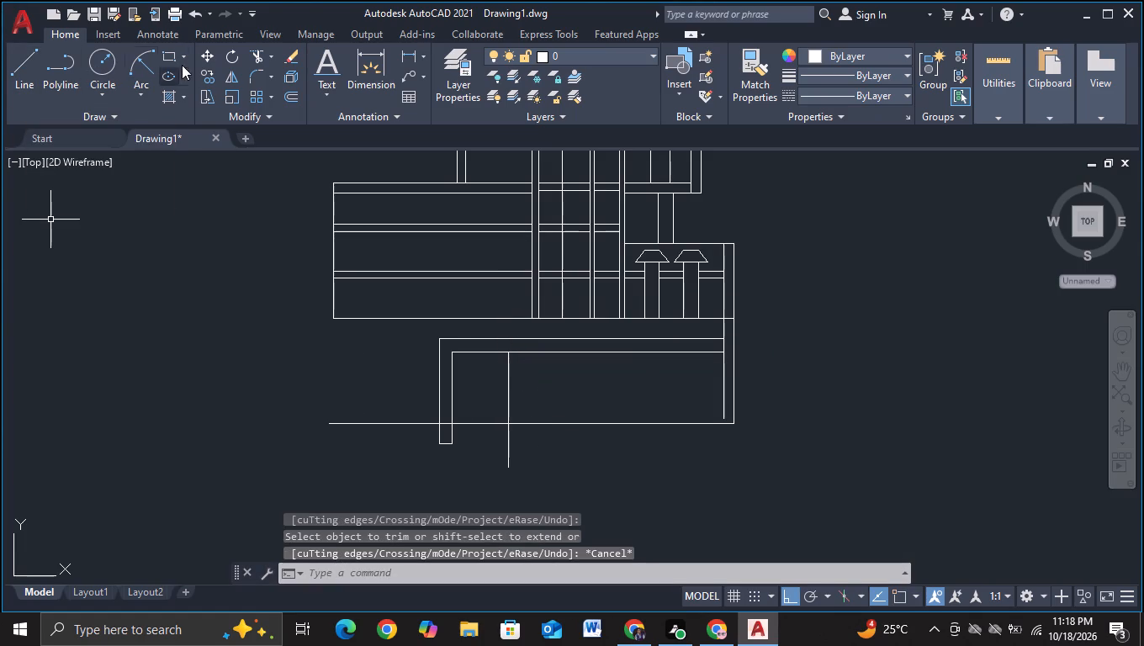
{"action": "left_click", "coordinate": [251, 56]}
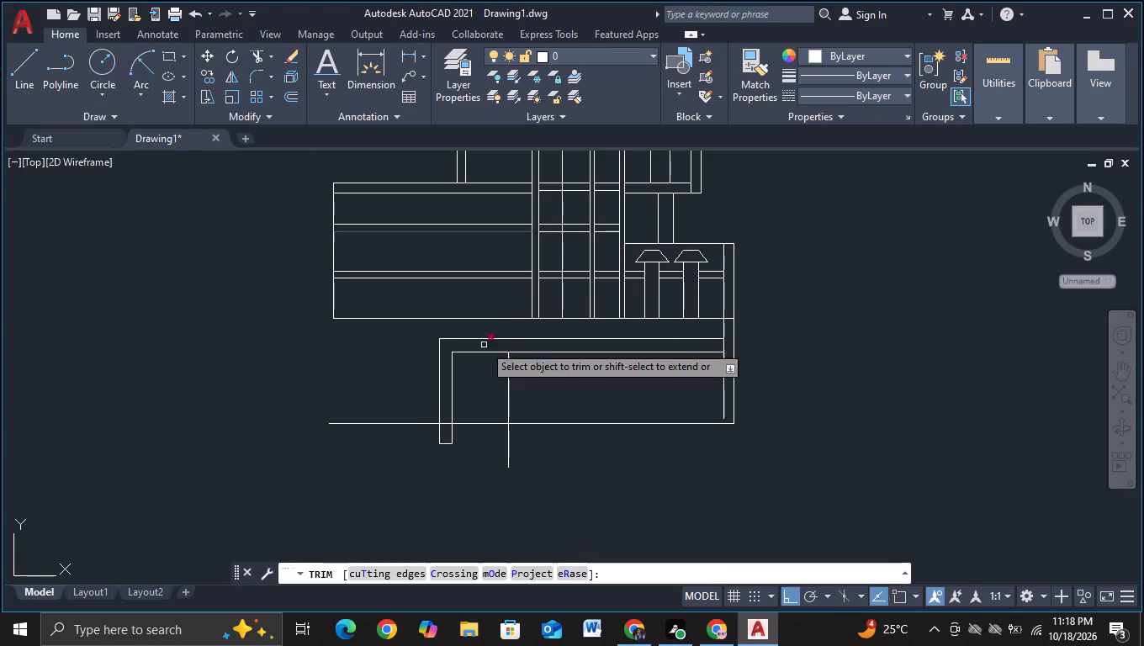
{"action": "left_click", "coordinate": [508, 433]}
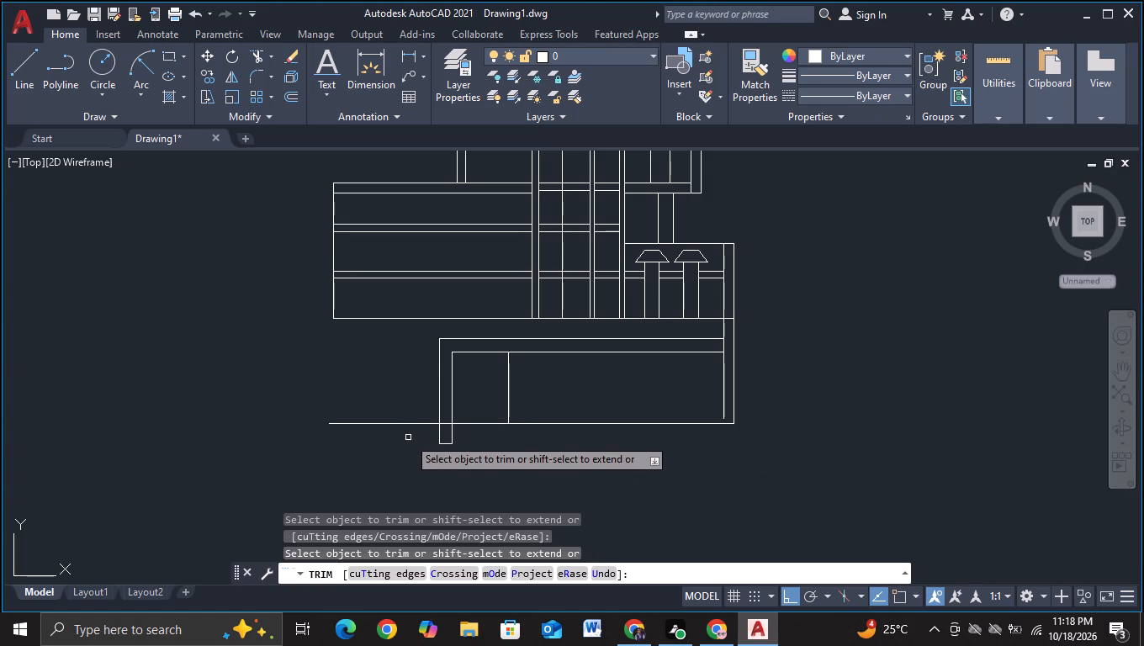
Trim off the part of the lower-level frame's leg that projects below the base line.
{"action": "left_click_drag", "start_coordinate": [415, 429], "coordinate": [451, 430]}
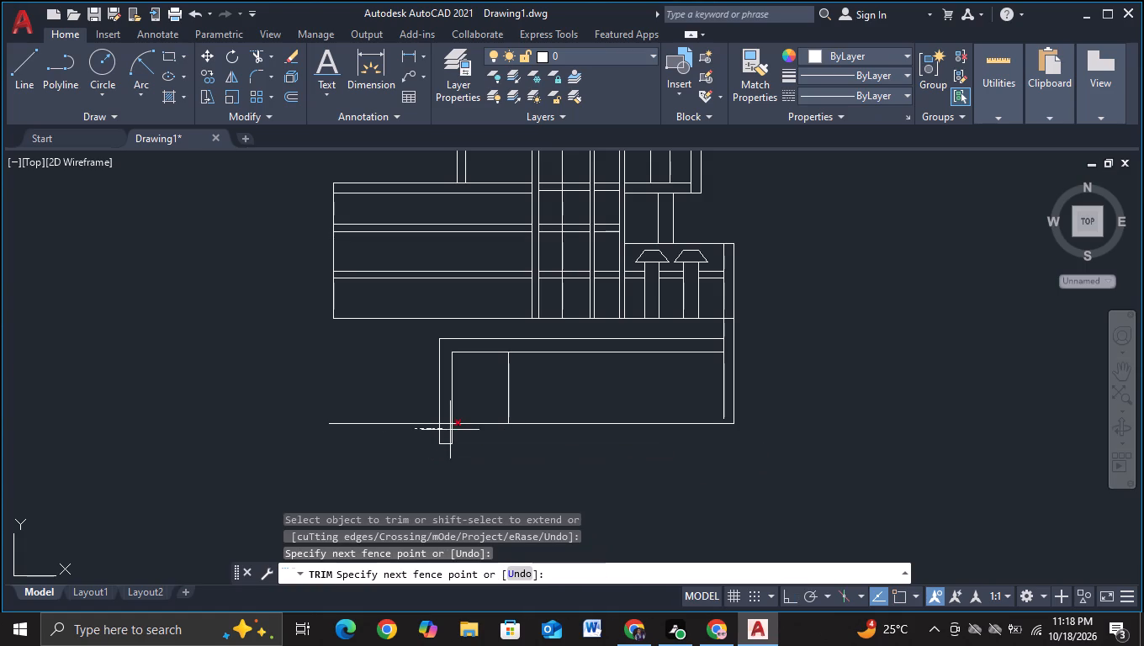
{"action": "left_click_drag", "start_coordinate": [451, 430], "coordinate": [448, 458]}
{"action": "scroll", "coordinate": [448, 458], "scroll_direction": "down", "scroll_amount": 2}
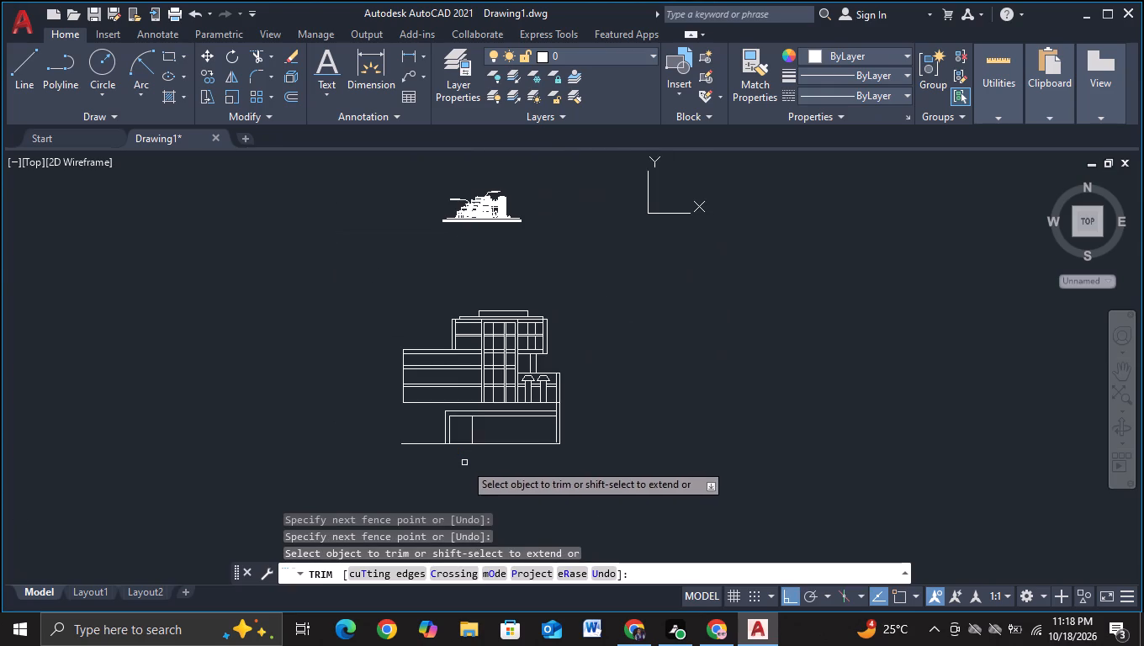
{"action": "middle_click_drag", "start_coordinate": [464, 463], "coordinate": [470, 437]}
{"action": "key", "text": "Escape"}
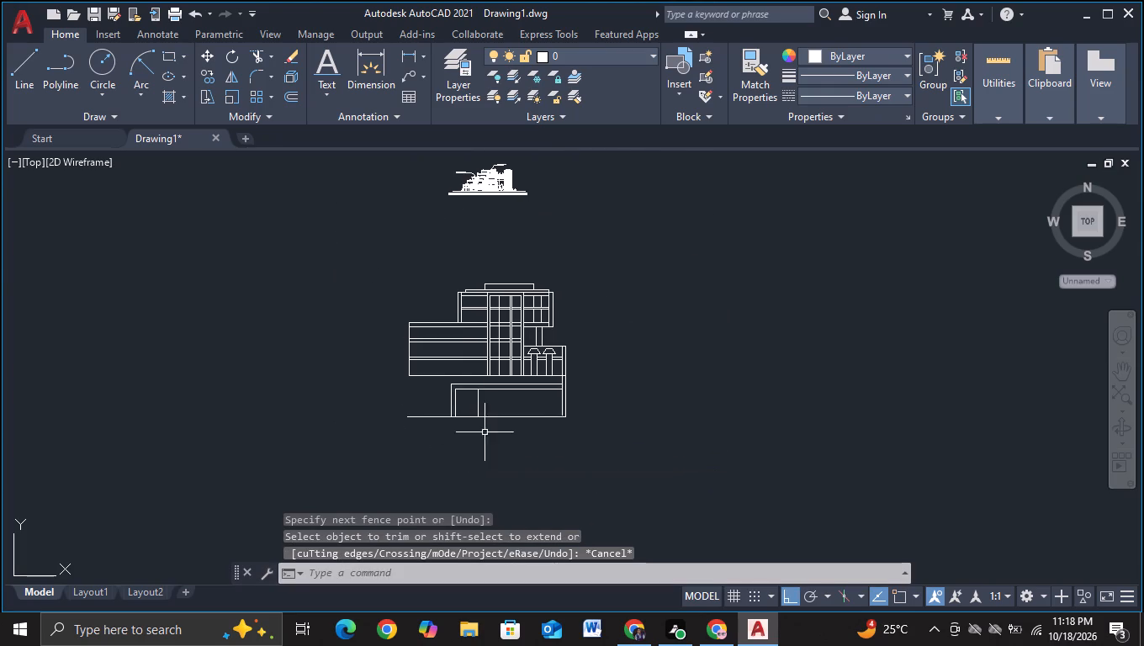
Move the base line straight down, clear of the bottom ends of the lower-level verticals.
{"action": "left_click", "coordinate": [492, 418]}
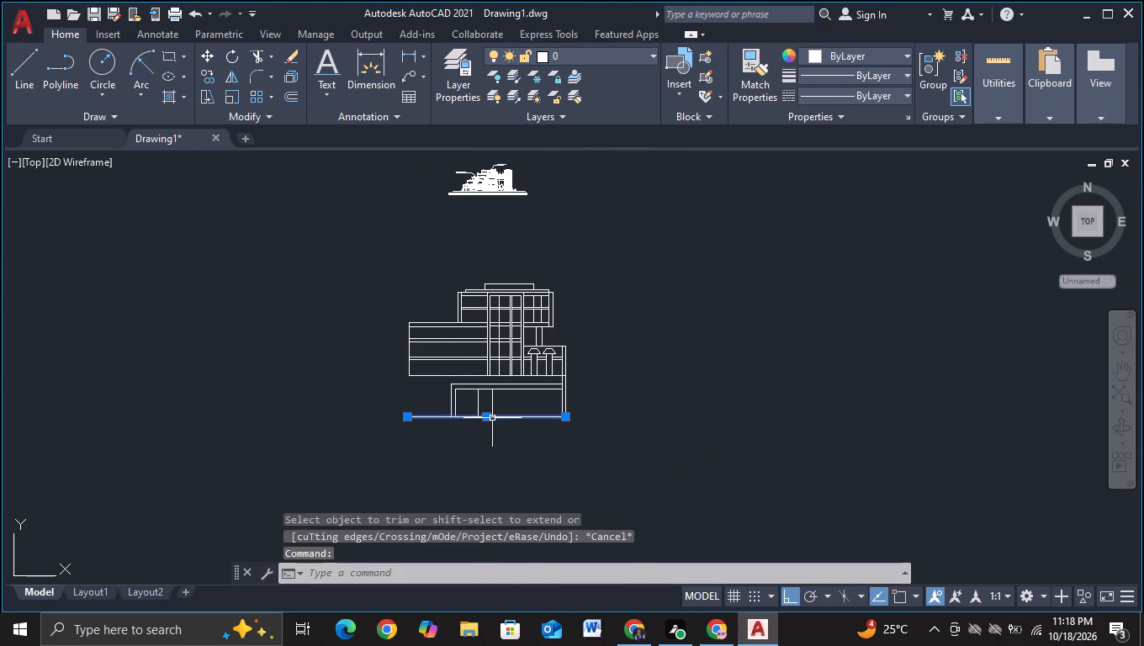
{"action": "key", "text": "m"}
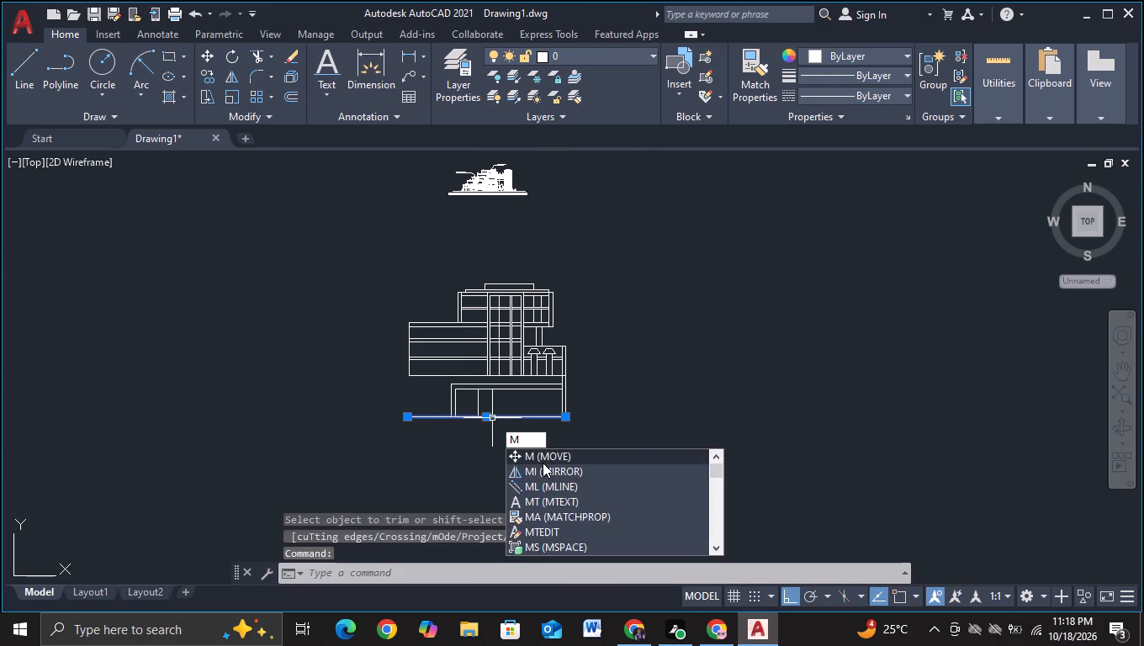
{"action": "left_click", "coordinate": [544, 461]}
{"action": "left_click", "coordinate": [534, 418]}
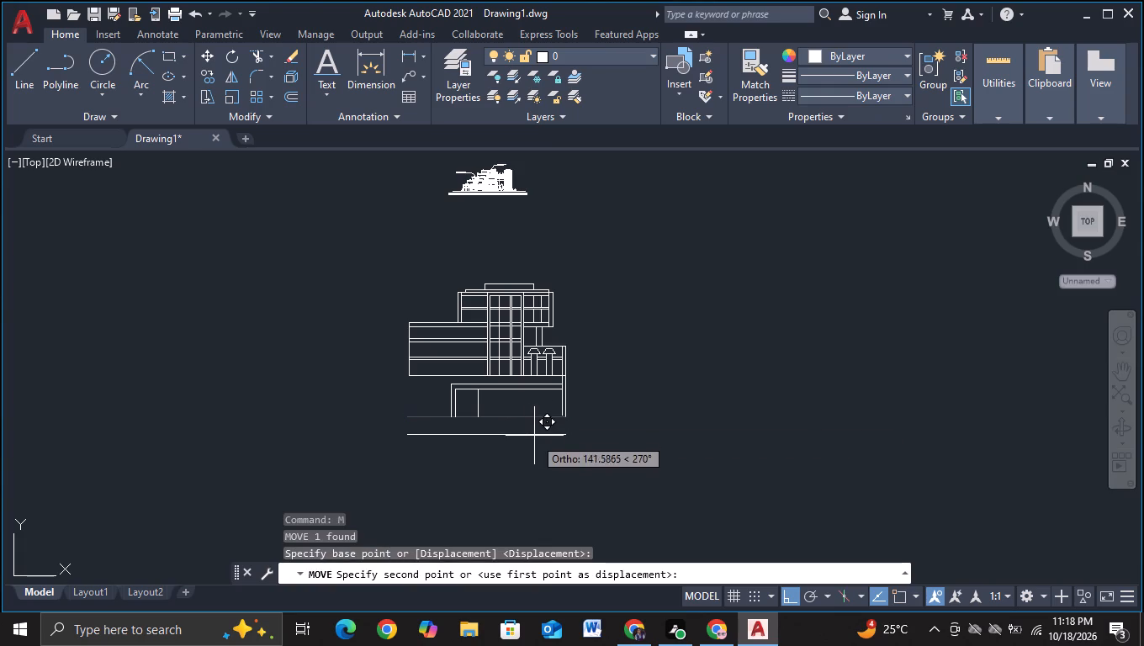
{"action": "left_click", "coordinate": [534, 441]}
{"action": "key", "text": "Escape"}
Extend the frame leg, the interior vertical and both right wall lines down to the base line.
{"action": "scroll", "coordinate": [502, 436], "scroll_direction": "up", "scroll_amount": 2}
{"action": "middle_click_drag", "start_coordinate": [487, 432], "coordinate": [488, 421]}
{"action": "key", "text": "e"}
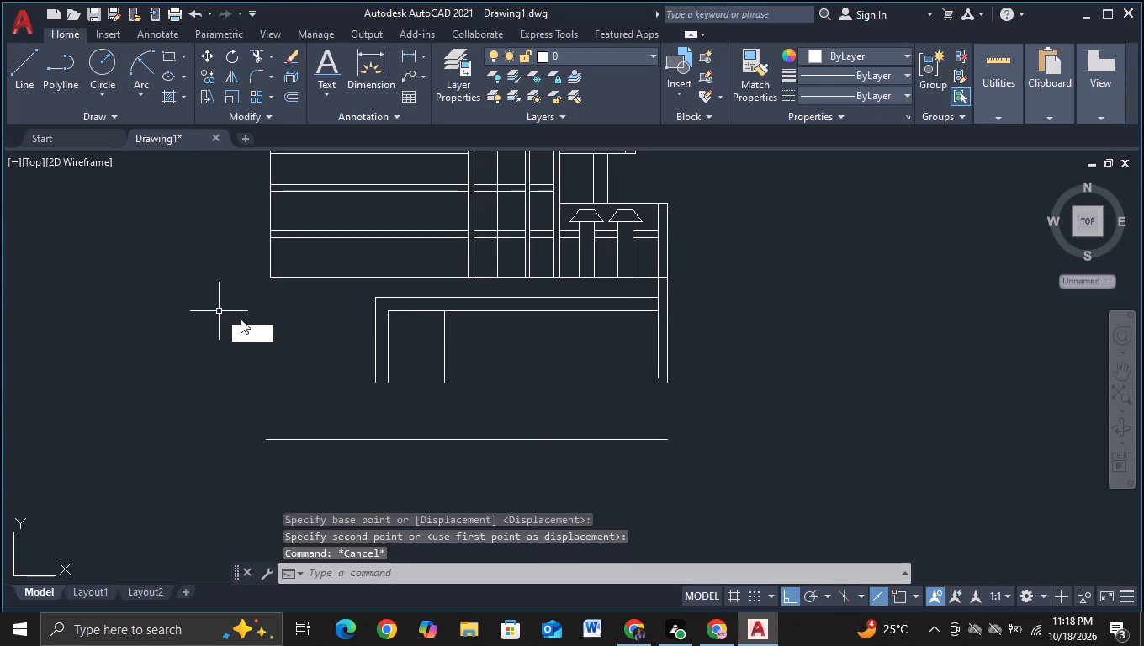
{"action": "left_click", "coordinate": [326, 368]}
{"action": "left_click_drag", "start_coordinate": [355, 376], "coordinate": [688, 363]}
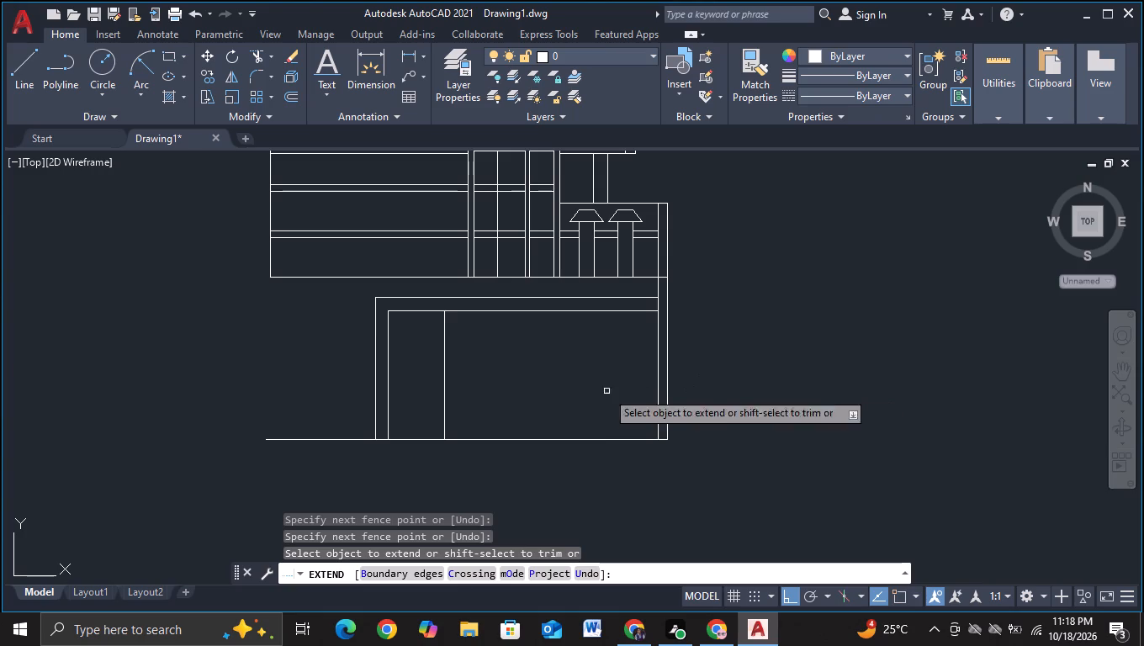
{"action": "key", "text": "Escape"}
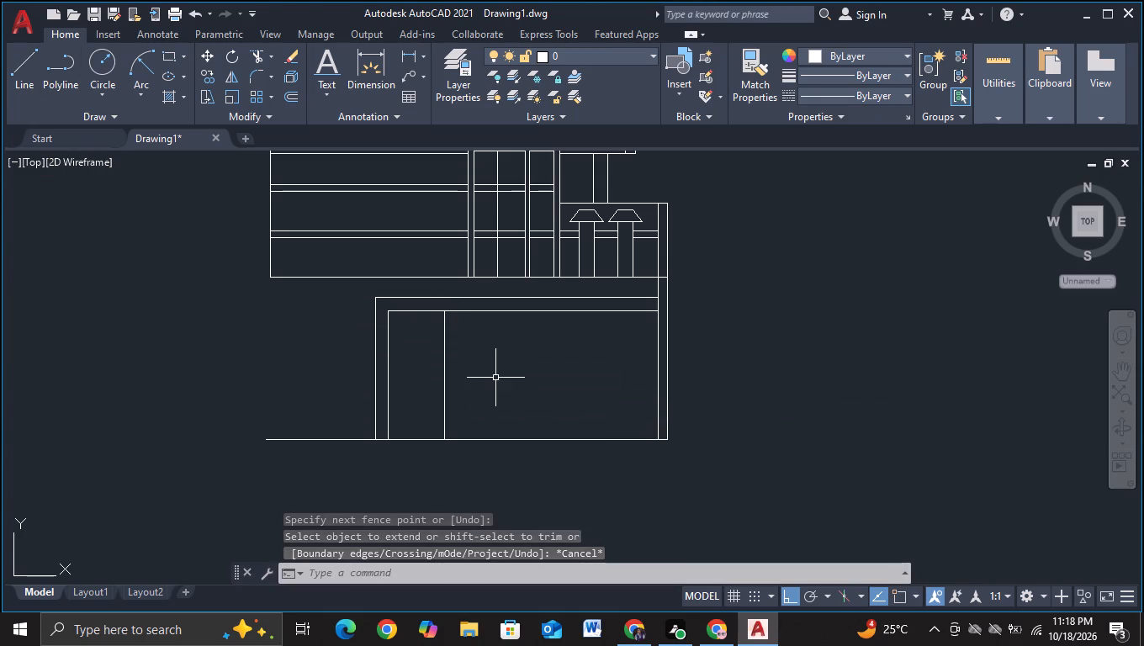
Copy the interior vertical rightward four times, including offsets of about 43 and 289 units, to form two column pairs and a single divider.
{"action": "left_click", "coordinate": [445, 400]}
{"action": "key", "text": "c"}
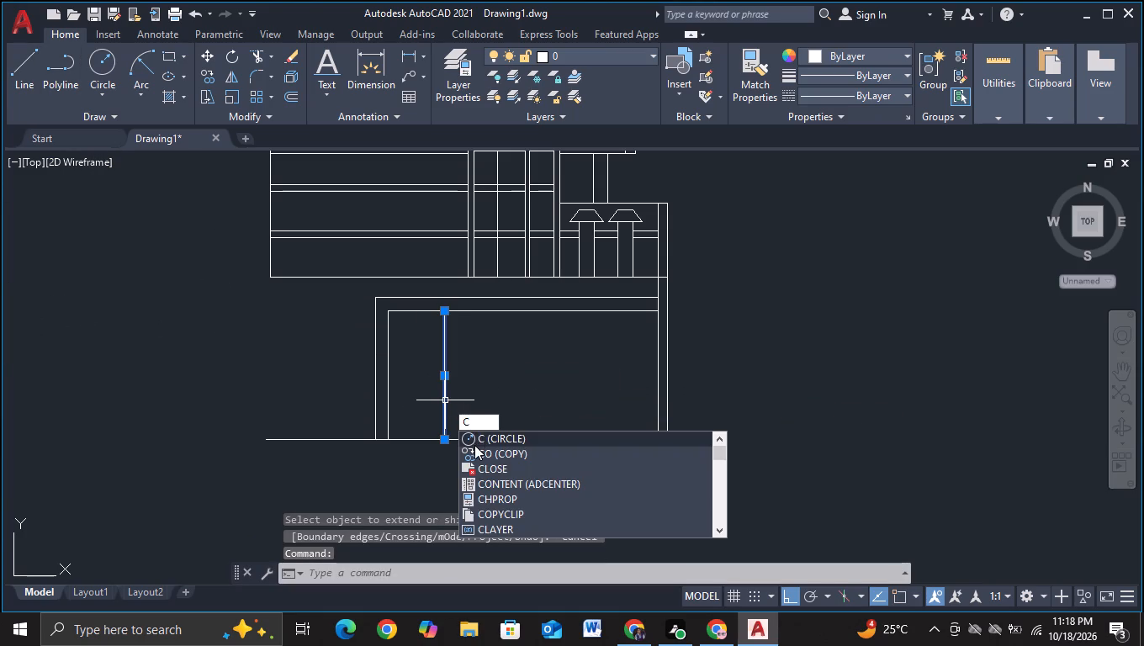
{"action": "left_click", "coordinate": [474, 449]}
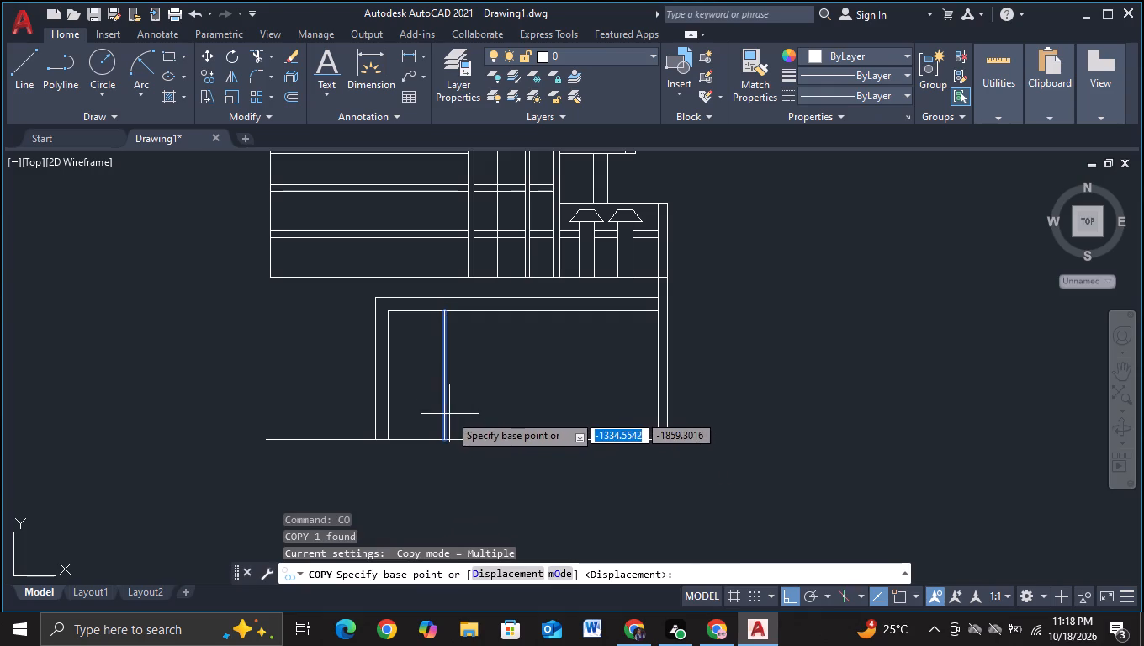
{"action": "left_click", "coordinate": [442, 412]}
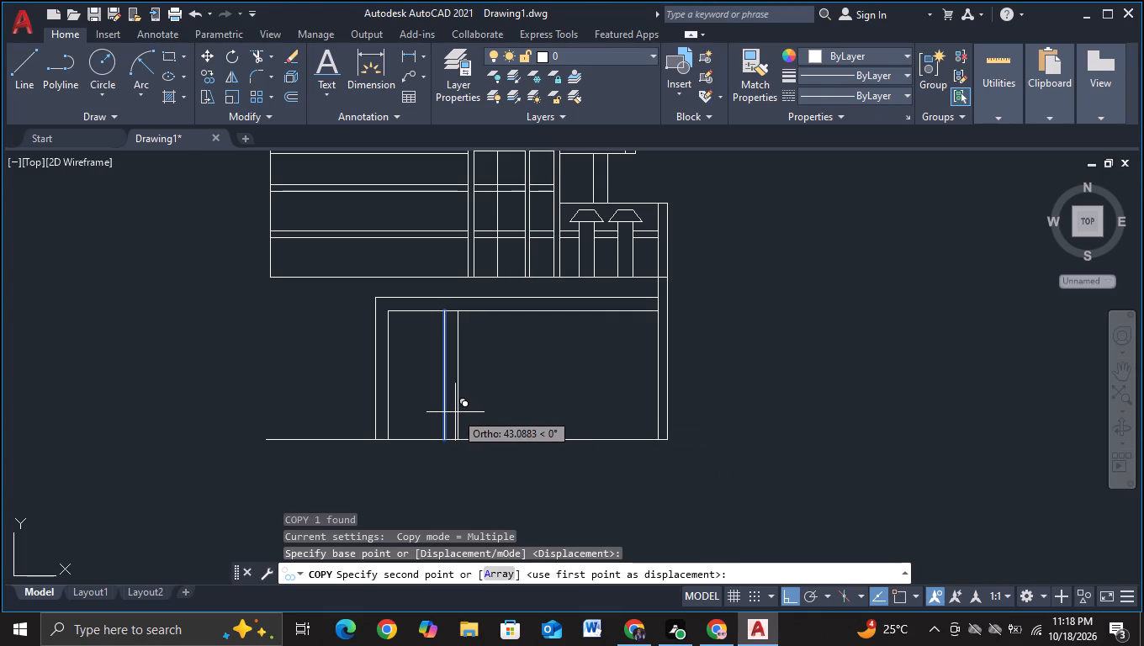
{"action": "left_click", "coordinate": [454, 411]}
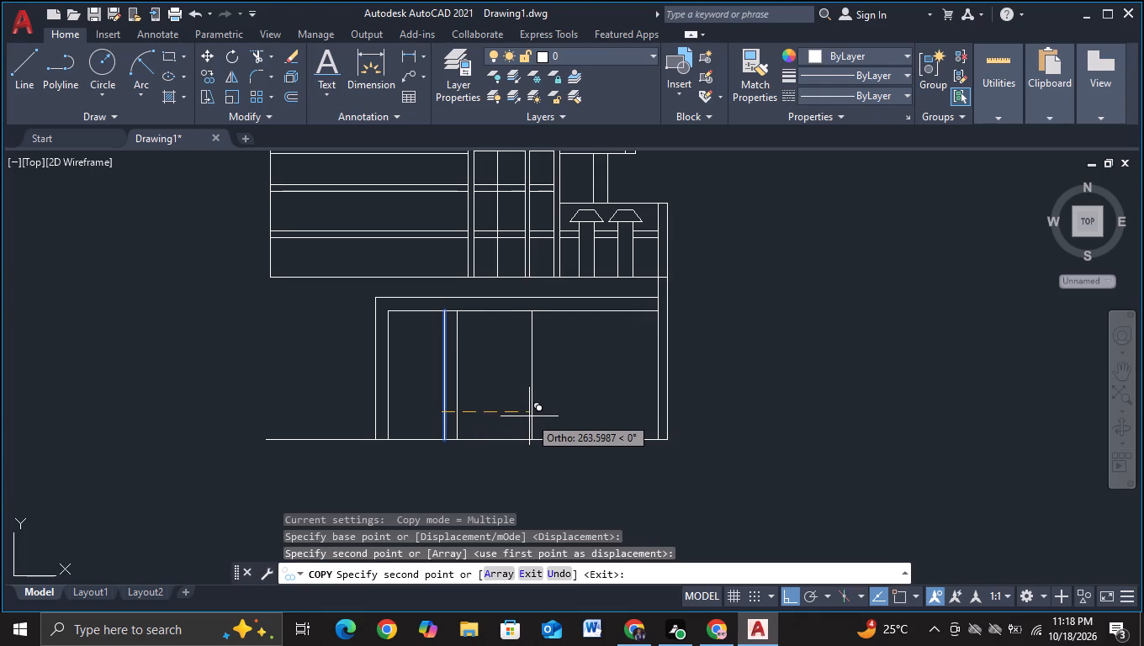
{"action": "left_click", "coordinate": [522, 419]}
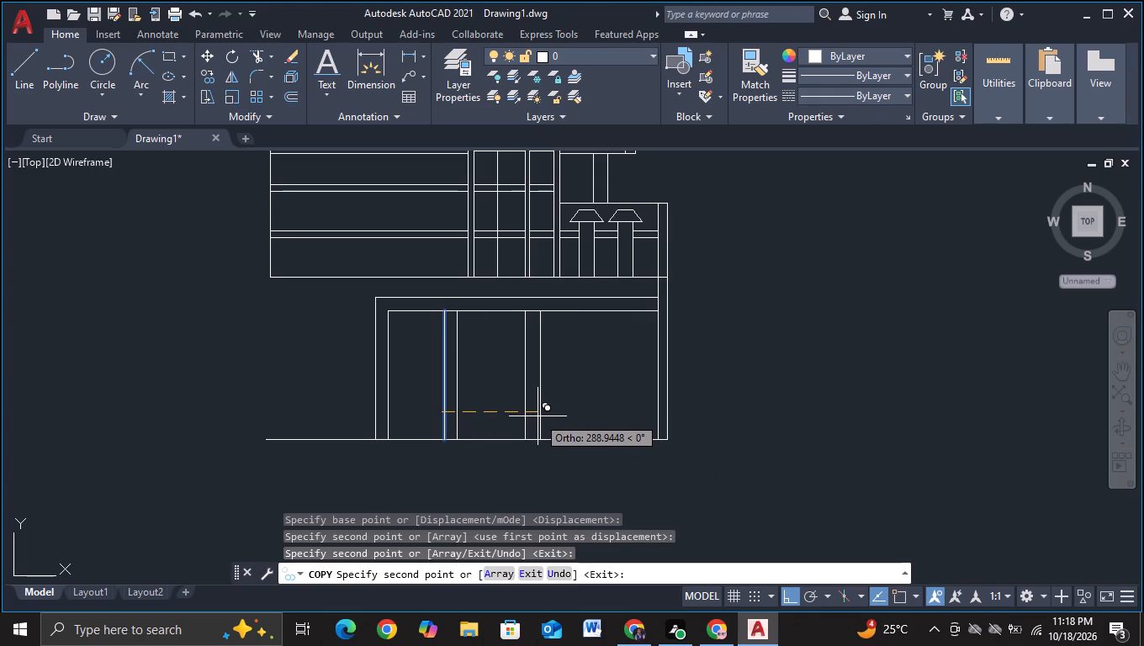
{"action": "left_click", "coordinate": [538, 416]}
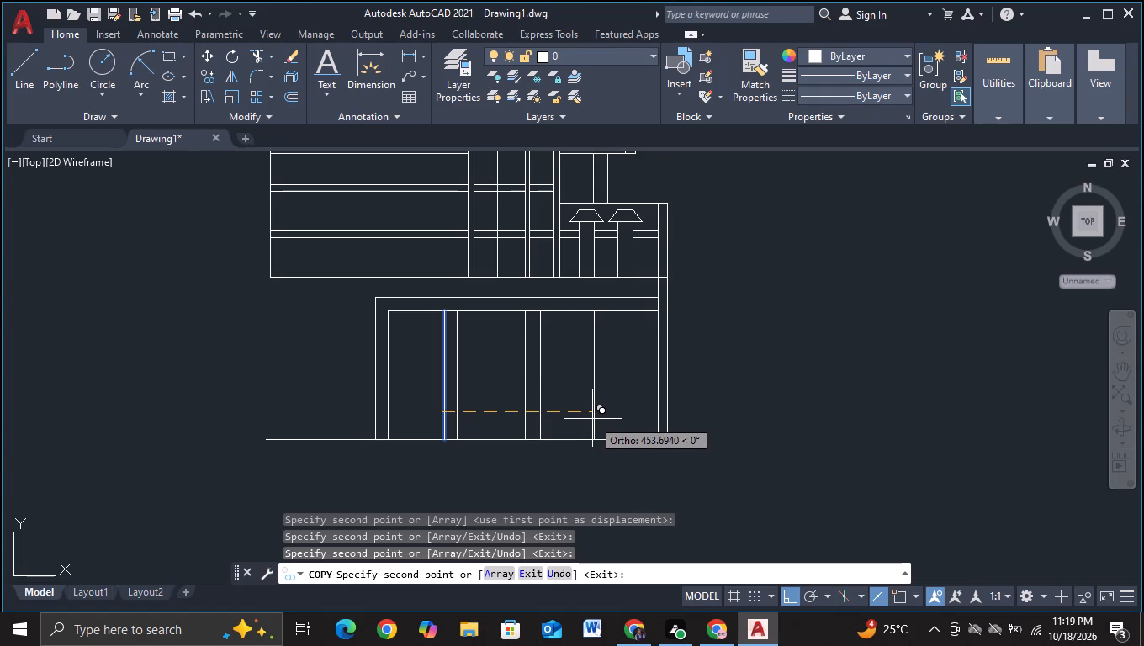
{"action": "left_click", "coordinate": [601, 421]}
{"action": "key", "text": "Escape"}
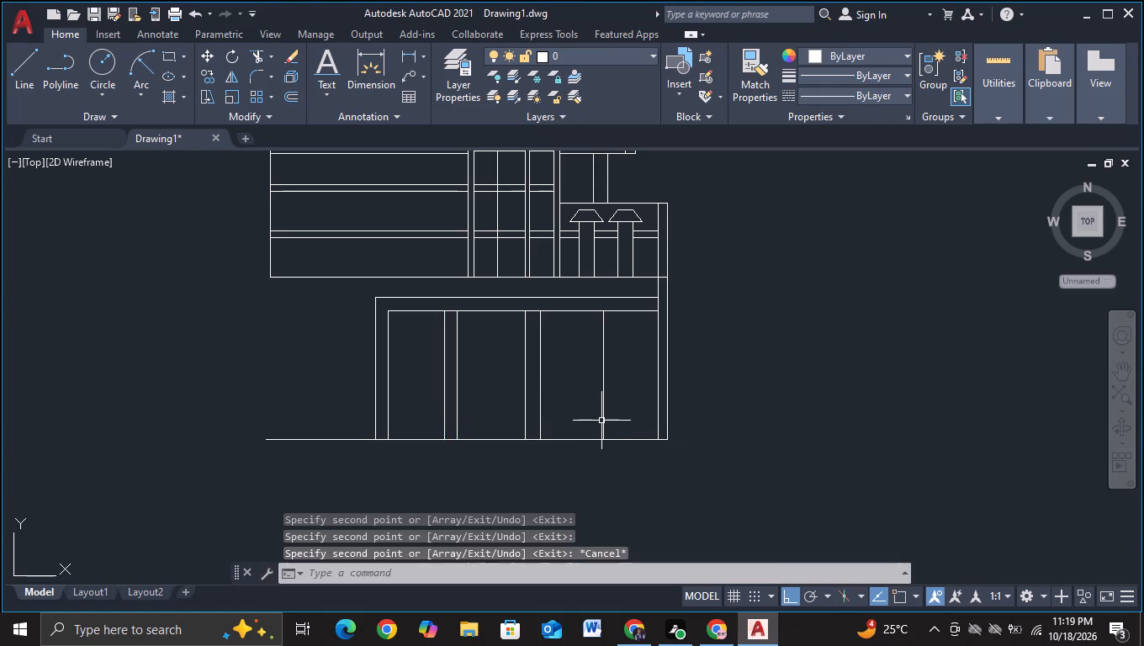
Trim the frame's inner horizontal between the two lines of each column pair.
{"action": "left_click", "coordinate": [252, 62]}
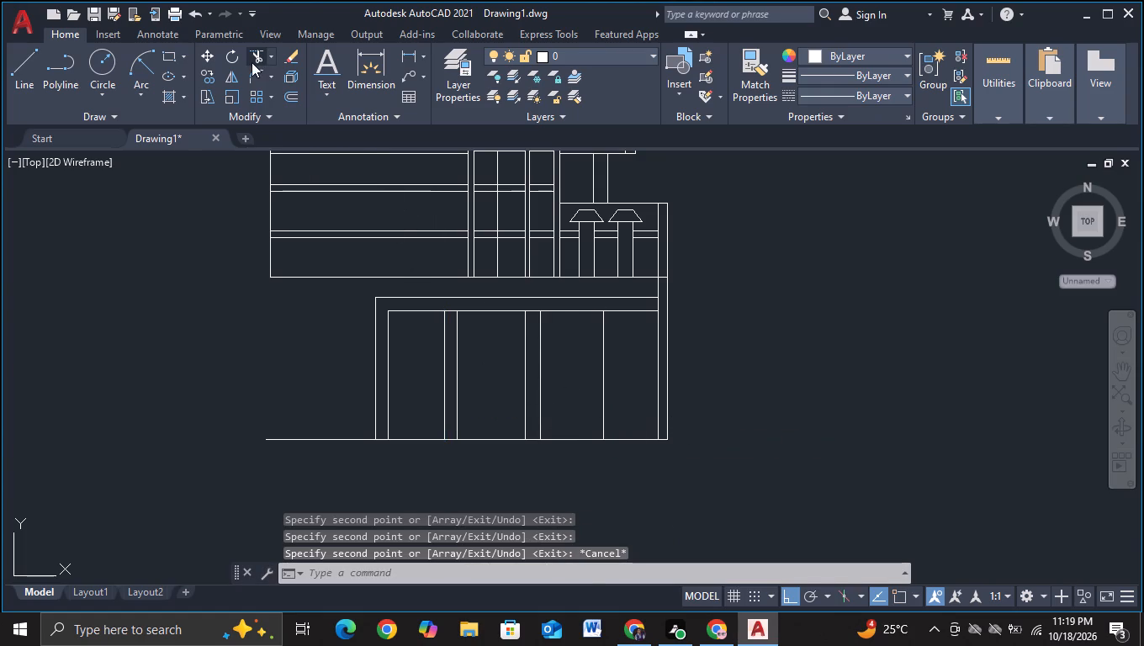
{"action": "left_click", "coordinate": [448, 311]}
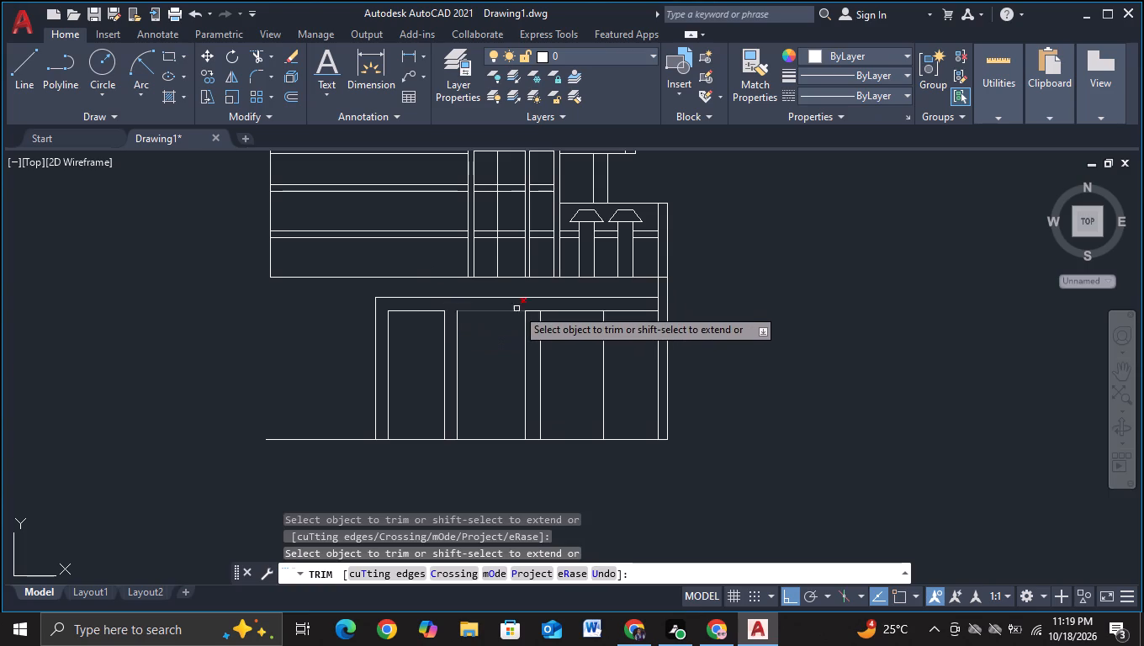
{"action": "left_click", "coordinate": [534, 312]}
{"action": "scroll", "coordinate": [761, 344], "scroll_direction": "down", "scroll_amount": 1}
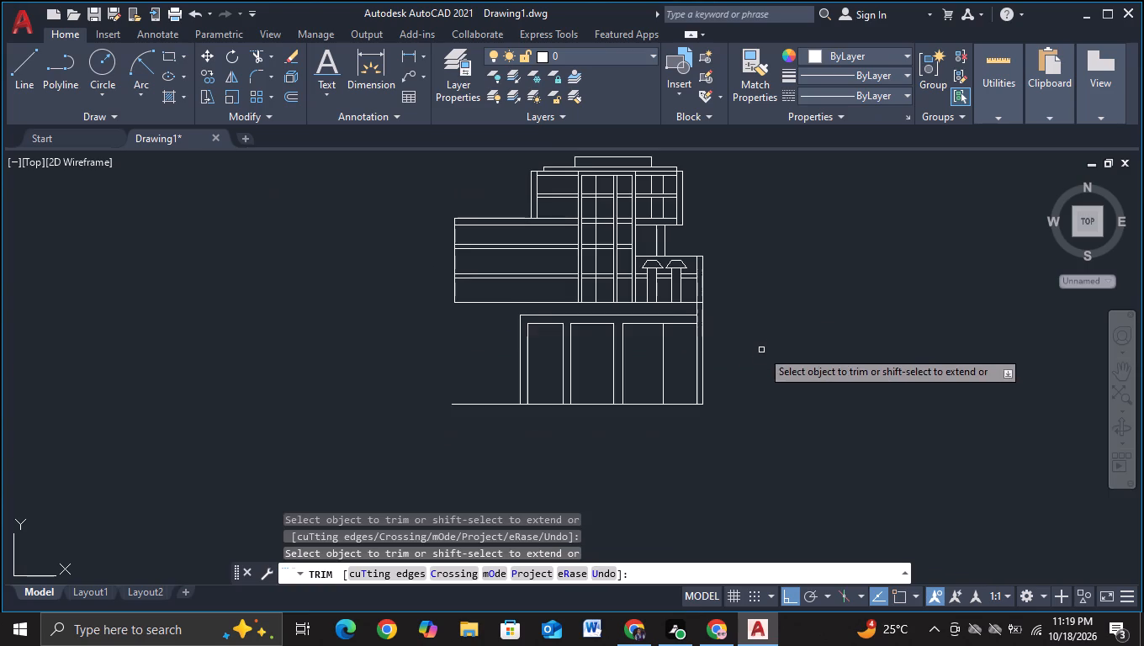
{"action": "middle_click_drag", "start_coordinate": [761, 350], "coordinate": [757, 334]}
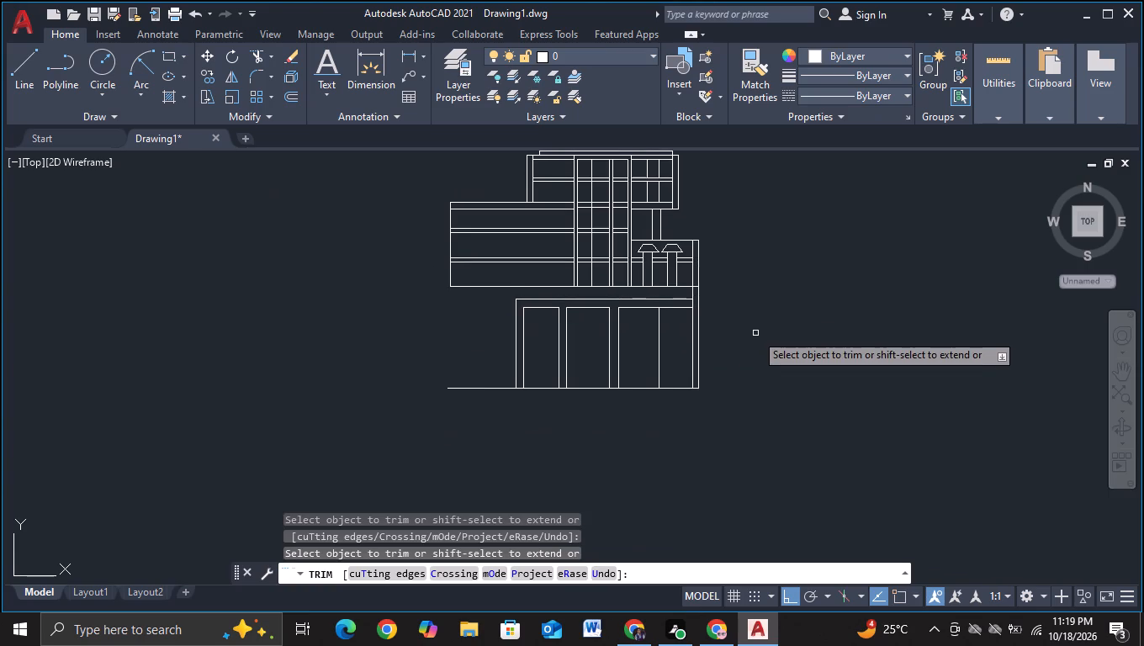
{"action": "key", "text": "Escape"}
Draw a closed panel rectangle about 120 units wide with Line inside the upper part of the leftmost lower-level opening, enabling object snap for the closing corner.
{"action": "left_click", "coordinate": [24, 93]}
{"action": "scroll", "coordinate": [507, 374], "scroll_direction": "up", "scroll_amount": 2}
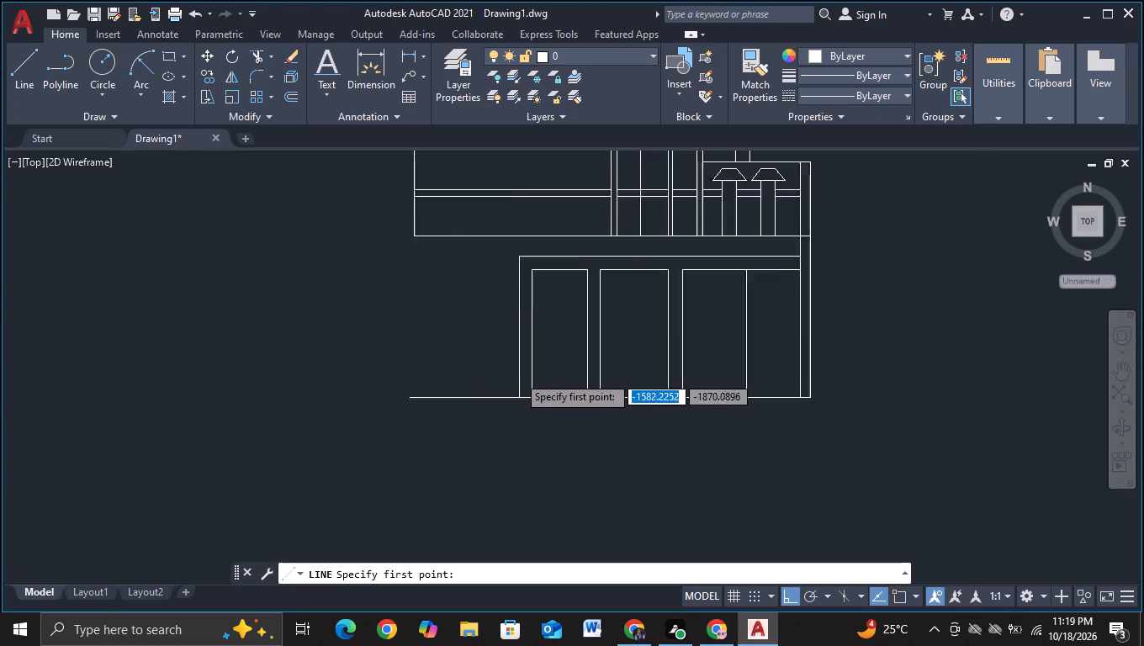
{"action": "middle_click_drag", "start_coordinate": [573, 349], "coordinate": [573, 397]}
{"action": "scroll", "coordinate": [567, 389], "scroll_direction": "up", "scroll_amount": 1}
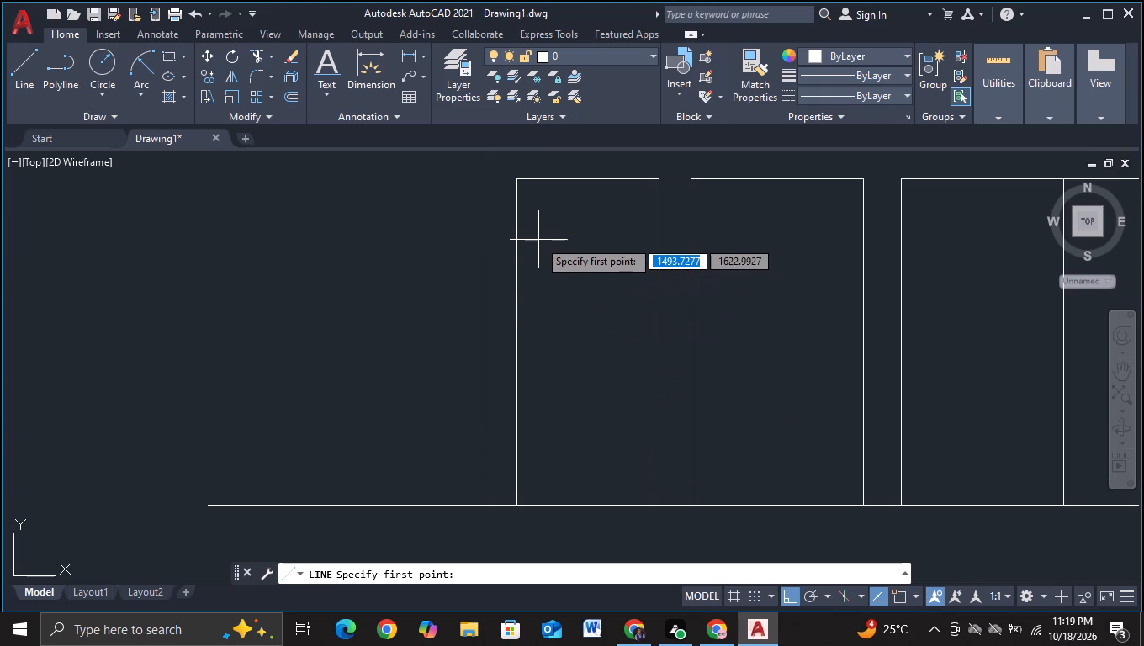
{"action": "left_click", "coordinate": [539, 235]}
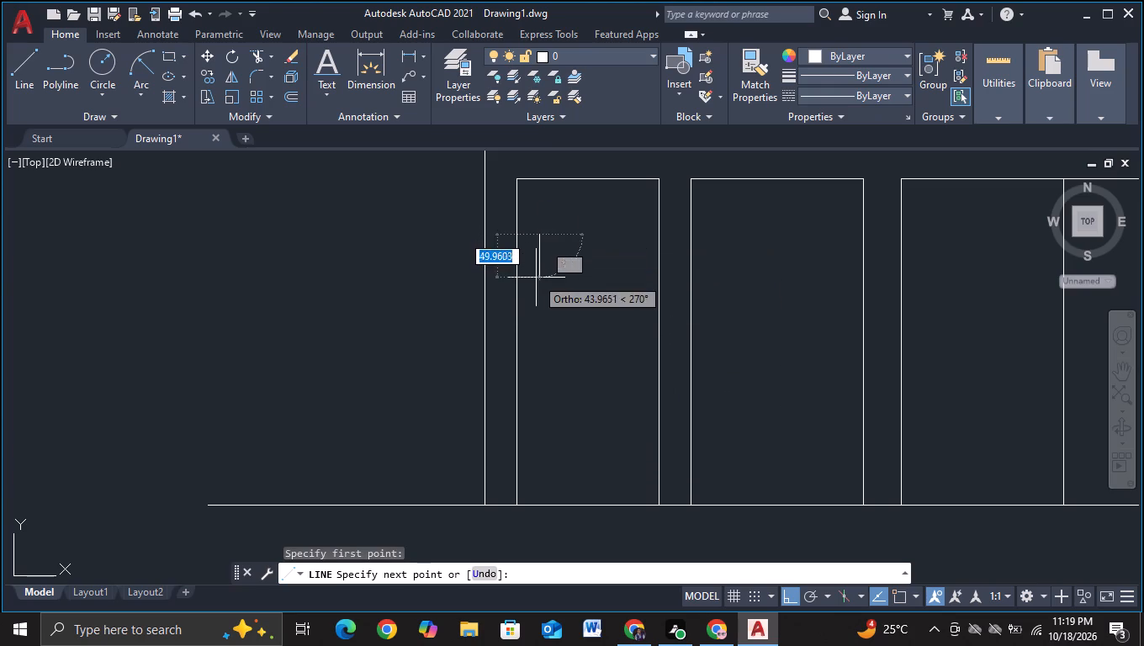
{"action": "left_click", "coordinate": [536, 278]}
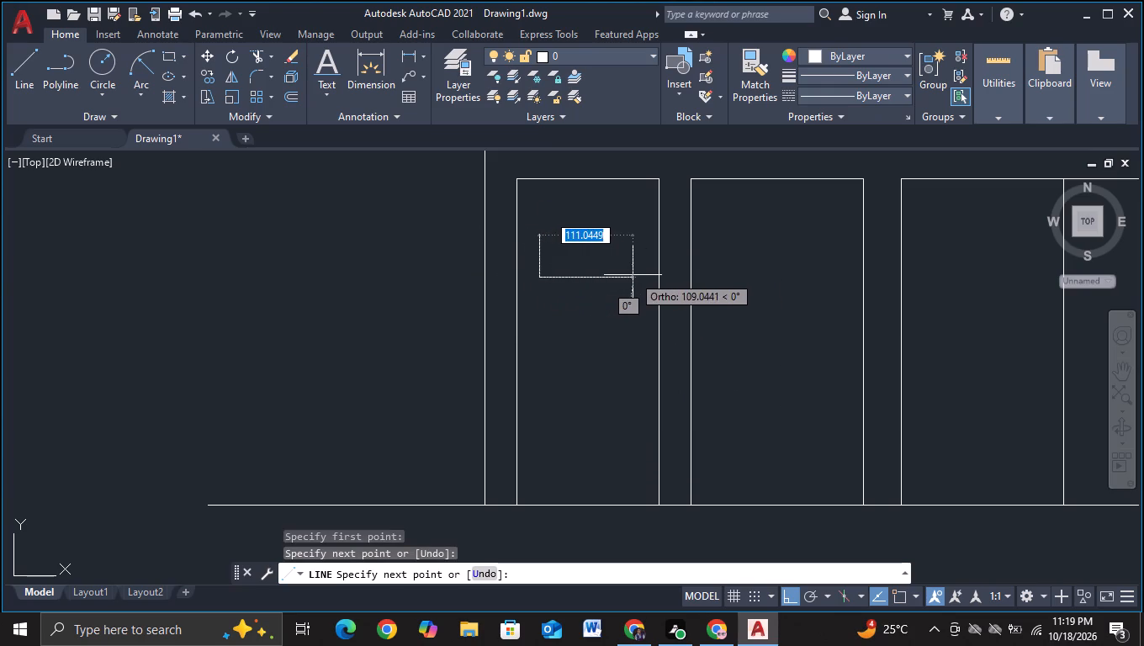
{"action": "left_click", "coordinate": [640, 275]}
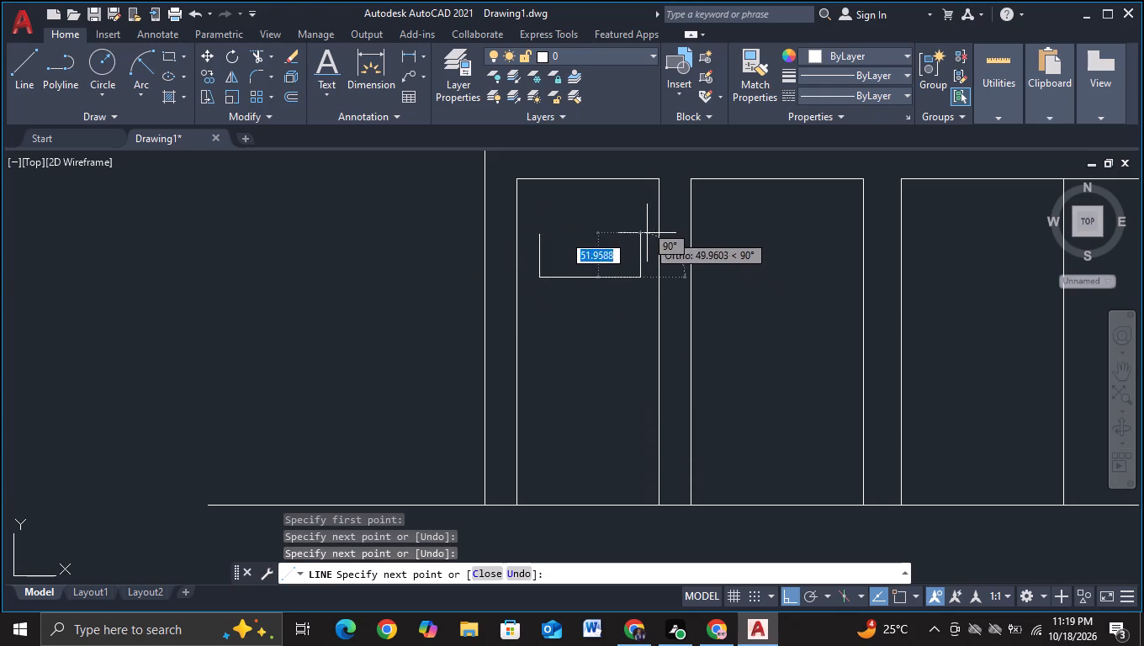
{"action": "left_click", "coordinate": [645, 230]}
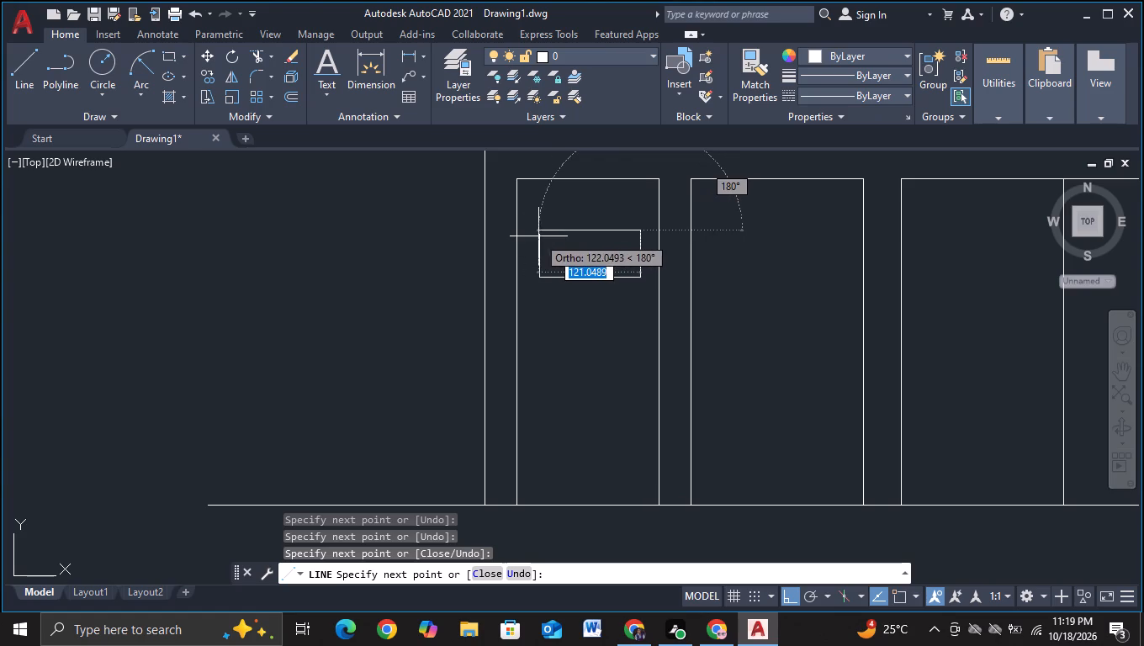
{"action": "key", "text": "F3"}
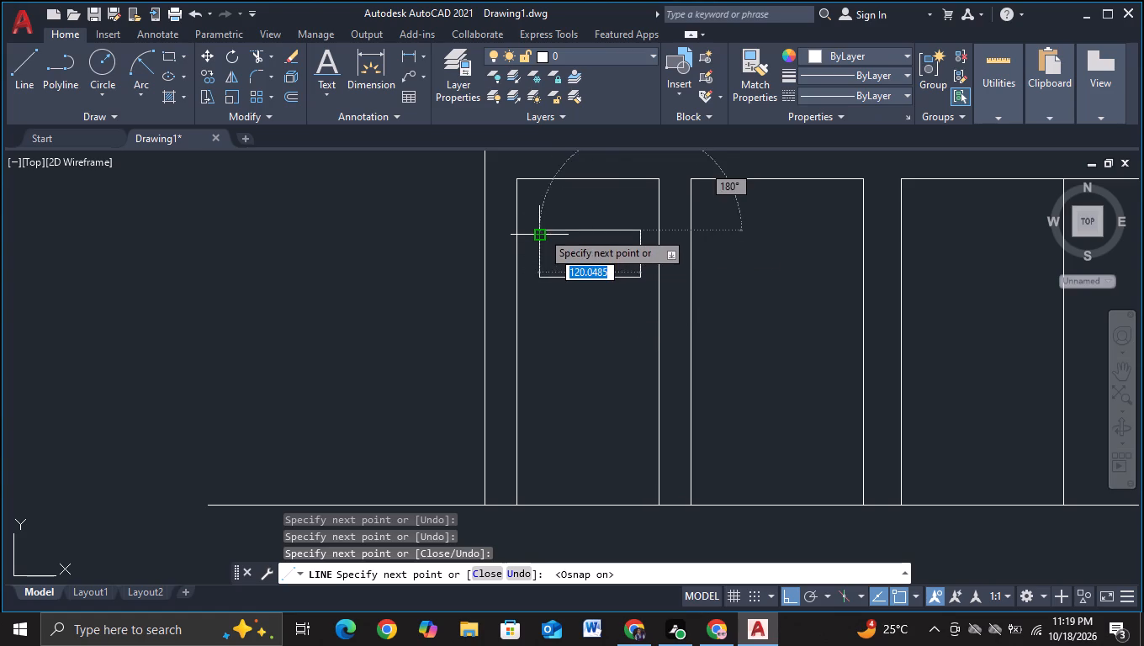
{"action": "scroll", "coordinate": [538, 228], "scroll_direction": "up", "scroll_amount": 2}
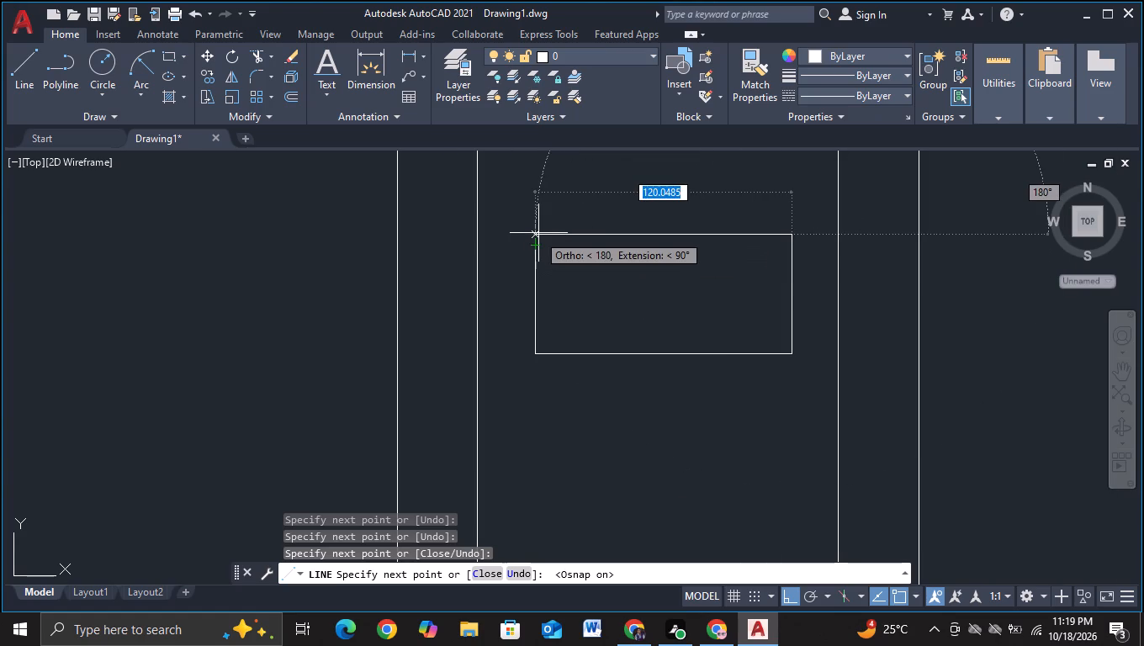
{"action": "left_click", "coordinate": [537, 234]}
{"action": "left_click", "coordinate": [533, 246]}
{"action": "key", "text": "Escape"}
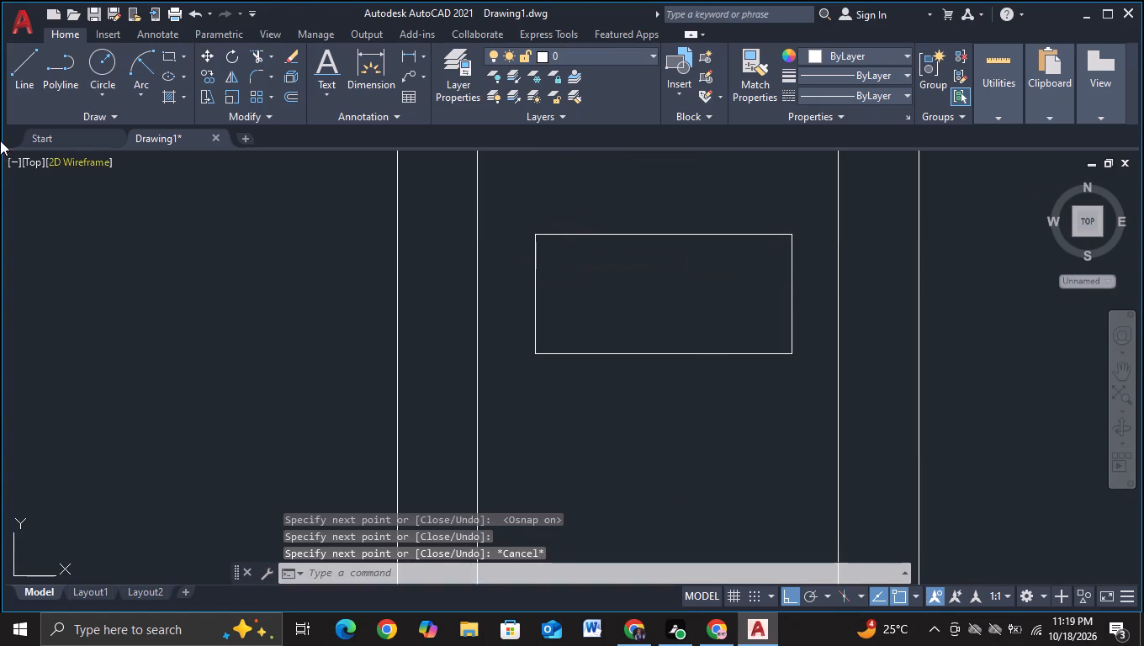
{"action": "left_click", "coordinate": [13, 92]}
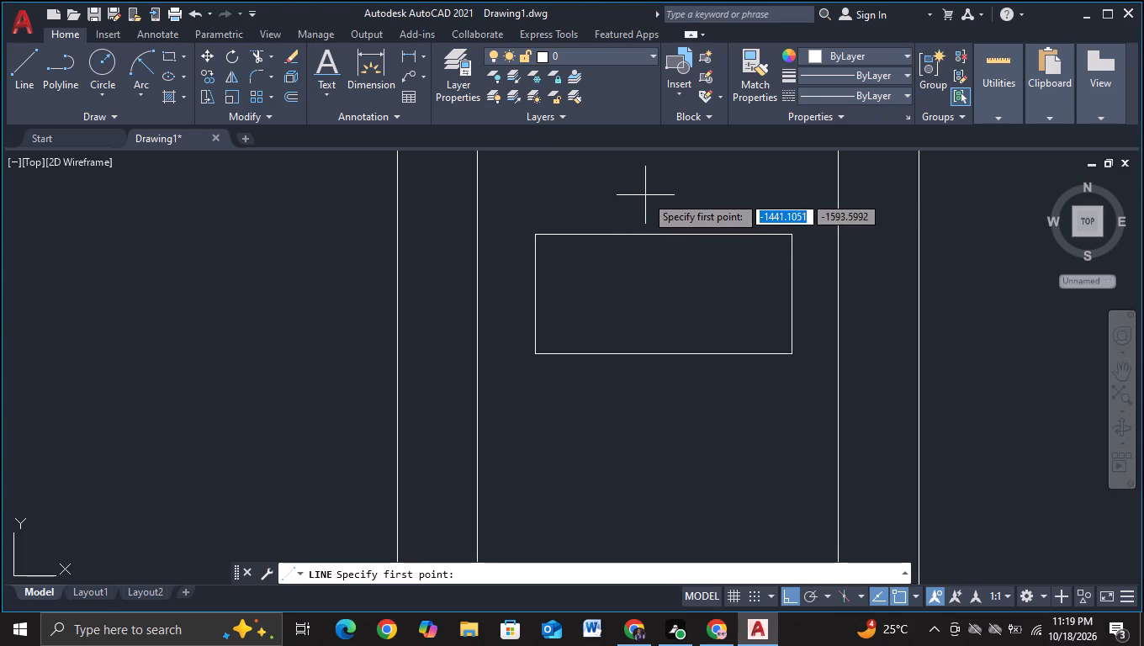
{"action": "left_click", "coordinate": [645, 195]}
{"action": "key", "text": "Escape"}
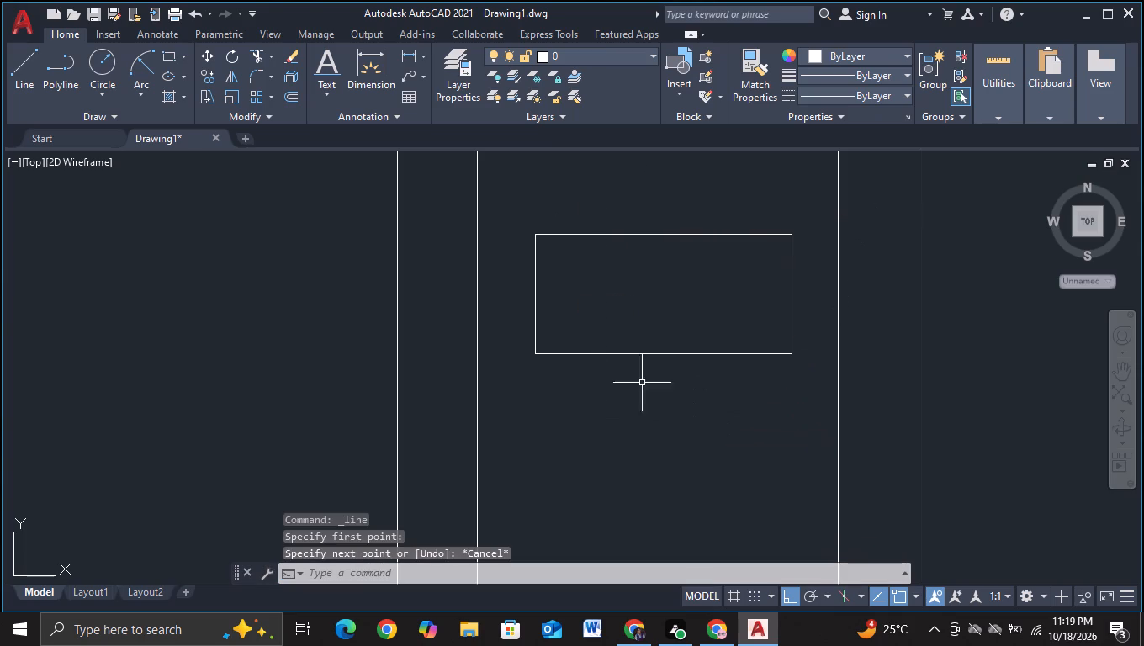
Draw a vertical line through the middle of the panel rectangle, running past its top and bottom edges.
{"action": "left_click", "coordinate": [21, 91]}
{"action": "middle_click_drag", "start_coordinate": [204, 298], "coordinate": [20, 385]}
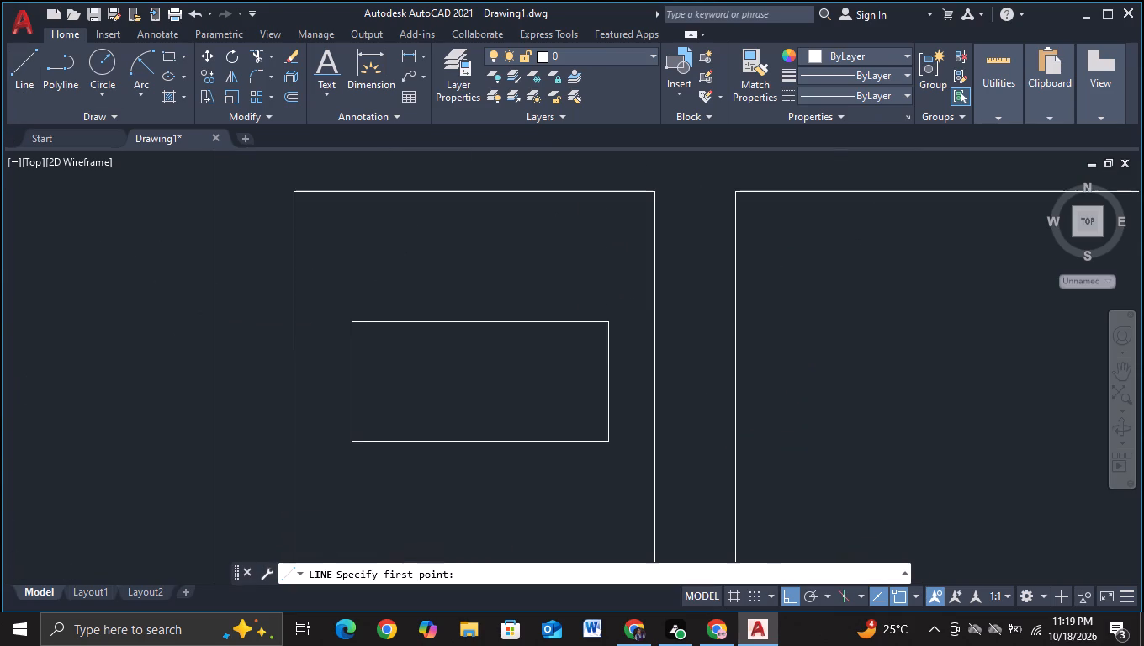
{"action": "left_click", "coordinate": [474, 256]}
{"action": "left_click", "coordinate": [463, 492]}
{"action": "key", "text": "Escape"}
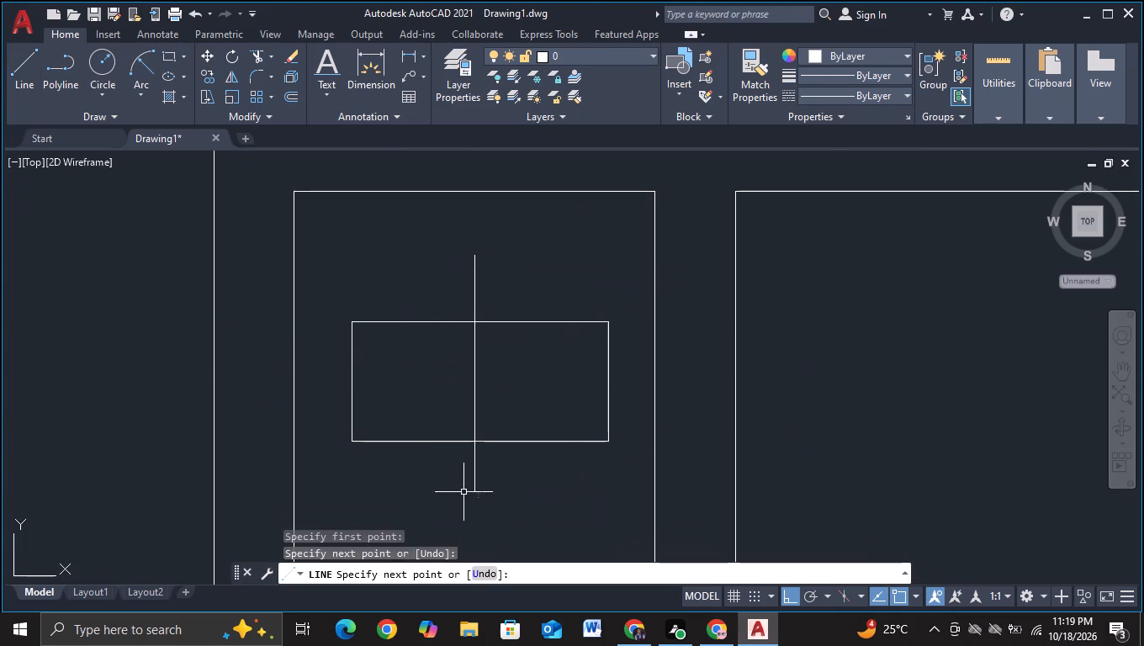
Trim the vertical line's ends above and below the panel rectangle, leaving it as the panel's divider.
{"action": "left_click", "coordinate": [262, 62]}
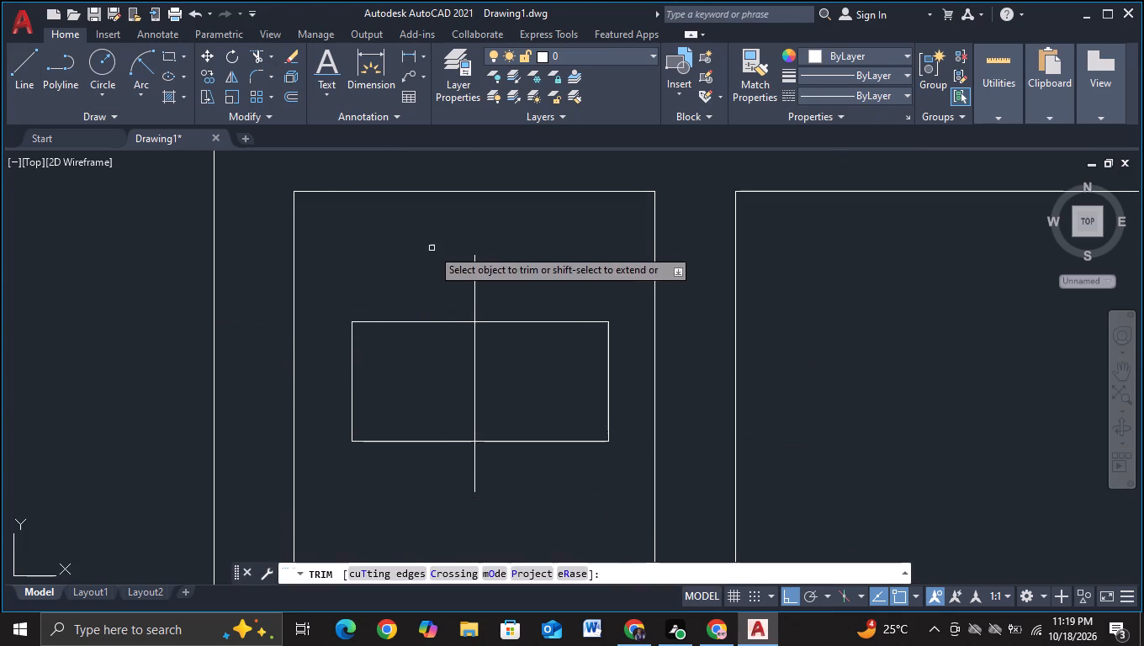
{"action": "left_click_drag", "start_coordinate": [432, 261], "coordinate": [494, 253]}
{"action": "left_click_drag", "start_coordinate": [425, 463], "coordinate": [488, 465]}
{"action": "scroll", "coordinate": [495, 462], "scroll_direction": "down", "scroll_amount": 1}
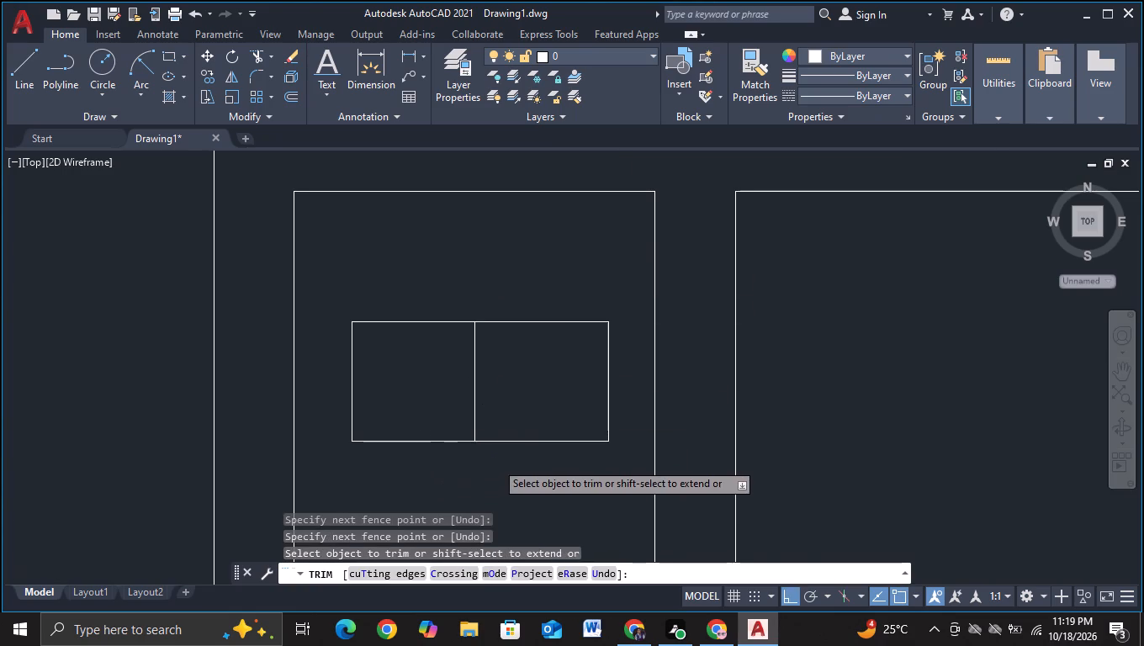
{"action": "scroll", "coordinate": [495, 462], "scroll_direction": "down", "scroll_amount": 1}
{"action": "middle_click_drag", "start_coordinate": [496, 469], "coordinate": [475, 360]}
{"action": "key", "text": "Escape"}
Copy the divided panel straight down about 149 units within the leftmost opening.
{"action": "left_click", "coordinate": [410, 287]}
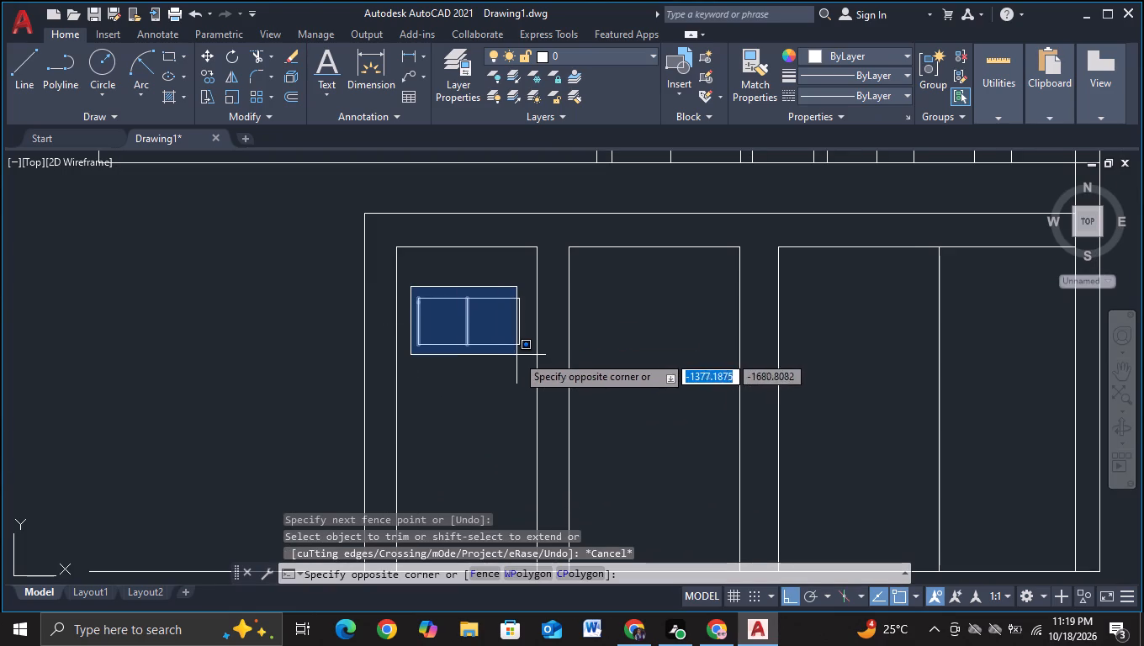
{"action": "left_click", "coordinate": [530, 352]}
{"action": "key", "text": "c"}
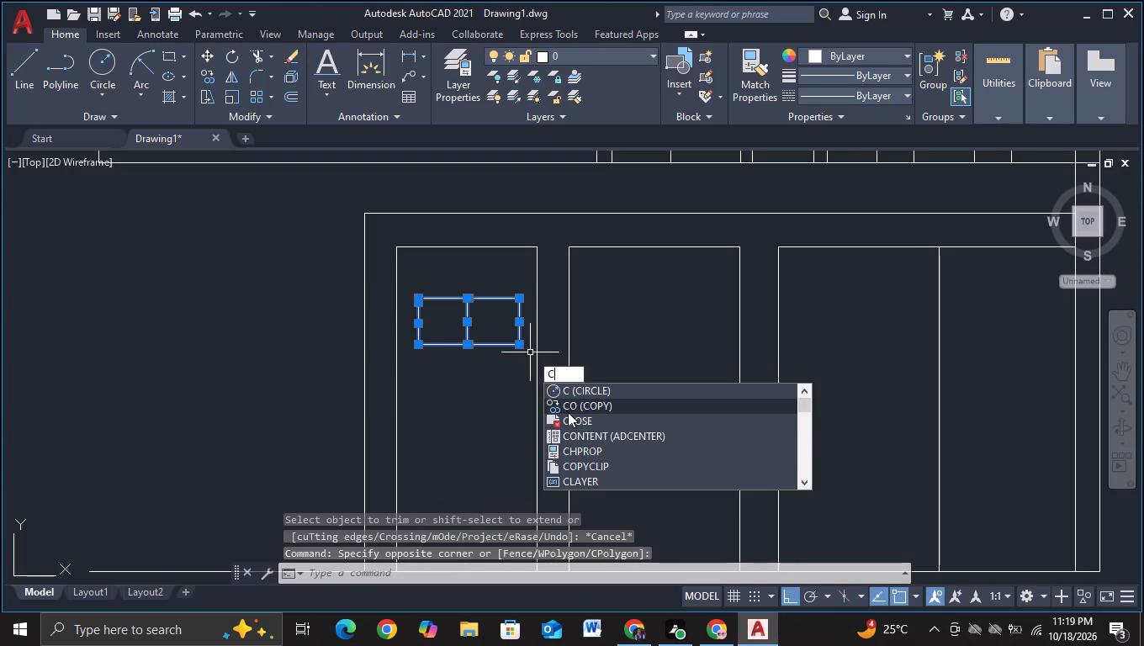
{"action": "left_click", "coordinate": [568, 412]}
{"action": "left_click_drag", "start_coordinate": [463, 317], "coordinate": [463, 329]}
{"action": "middle_click_drag", "start_coordinate": [472, 474], "coordinate": [461, 384]}
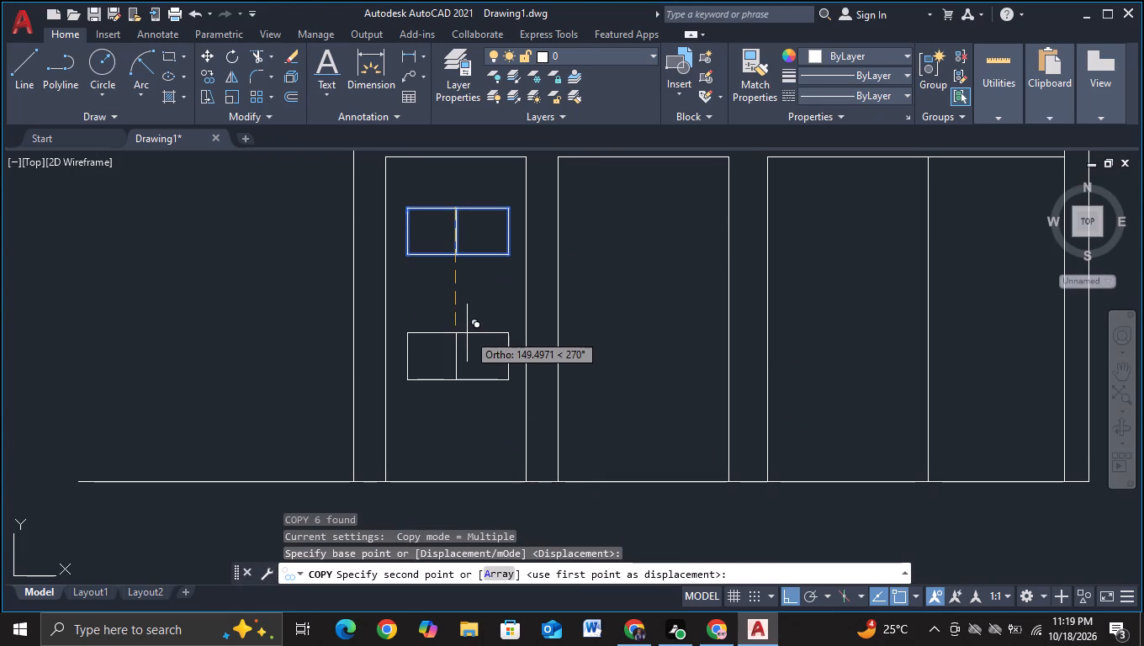
{"action": "left_click", "coordinate": [467, 333]}
{"action": "key", "text": "Escape"}
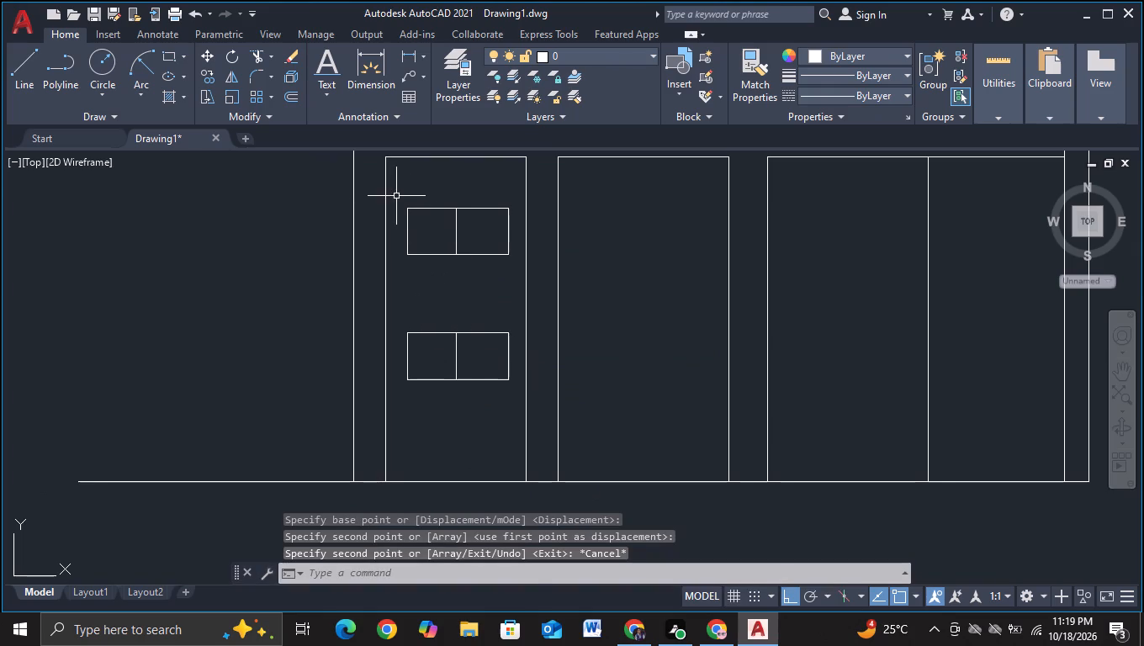
Copy the upper divided panel horizontally about 226 units into the second opening.
{"action": "left_click", "coordinate": [397, 194]}
{"action": "left_click", "coordinate": [518, 270]}
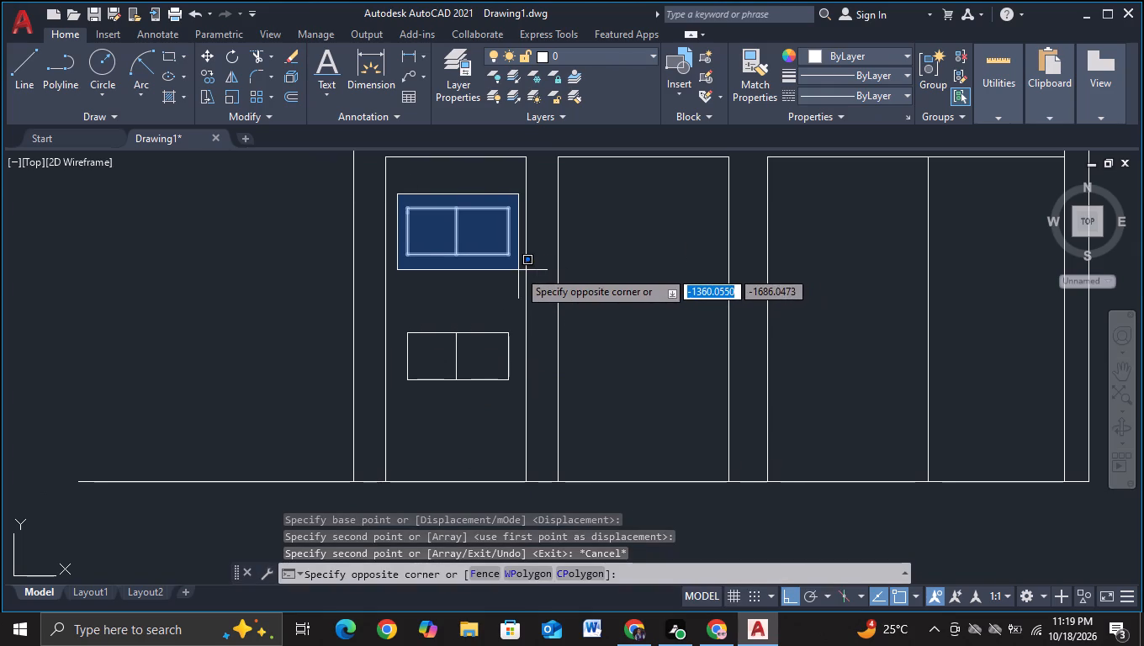
{"action": "key", "text": "c"}
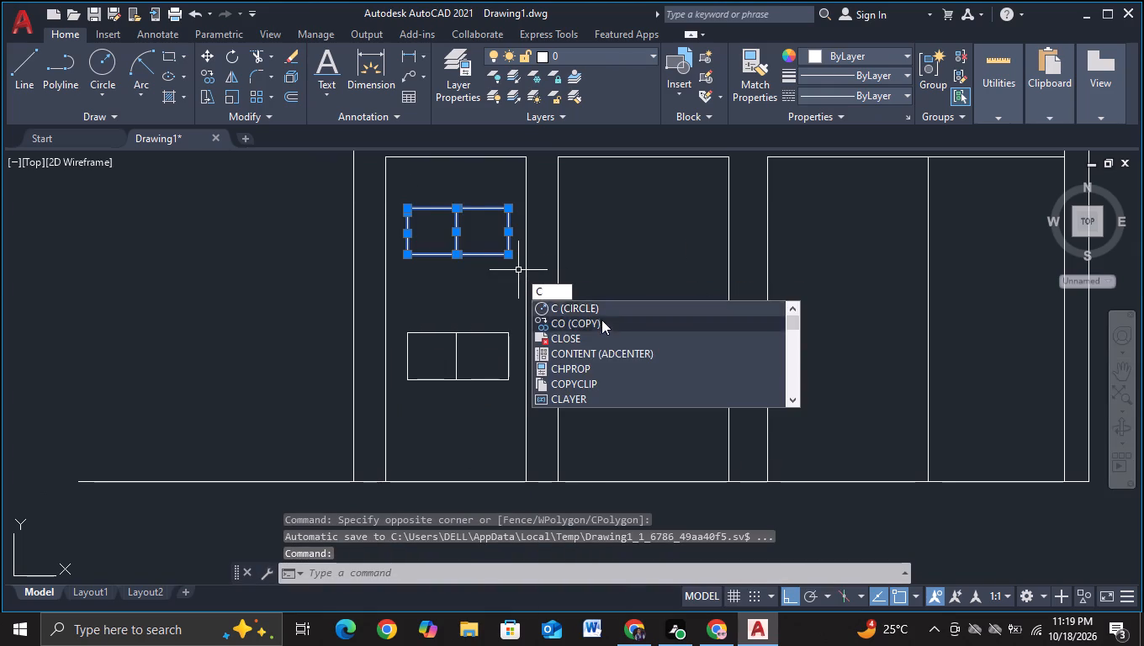
{"action": "left_click", "coordinate": [601, 321]}
{"action": "left_click", "coordinate": [490, 251]}
{"action": "middle_click_drag", "start_coordinate": [557, 255], "coordinate": [403, 289]}
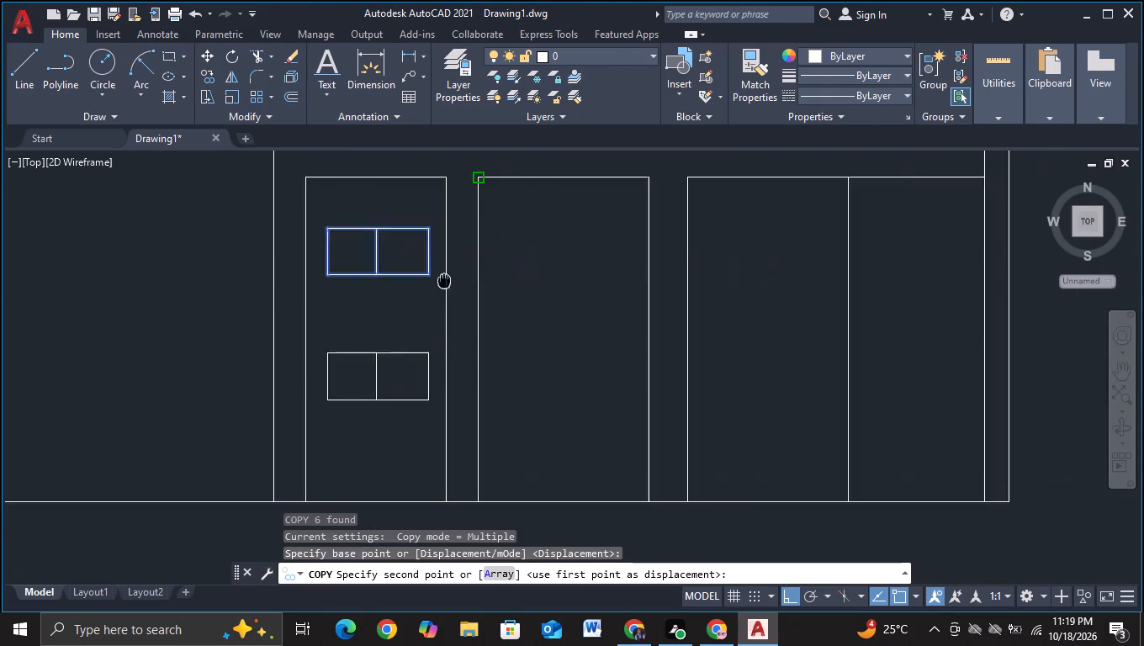
{"action": "middle_click_drag", "start_coordinate": [403, 289], "coordinate": [367, 298]}
{"action": "left_click", "coordinate": [506, 293]}
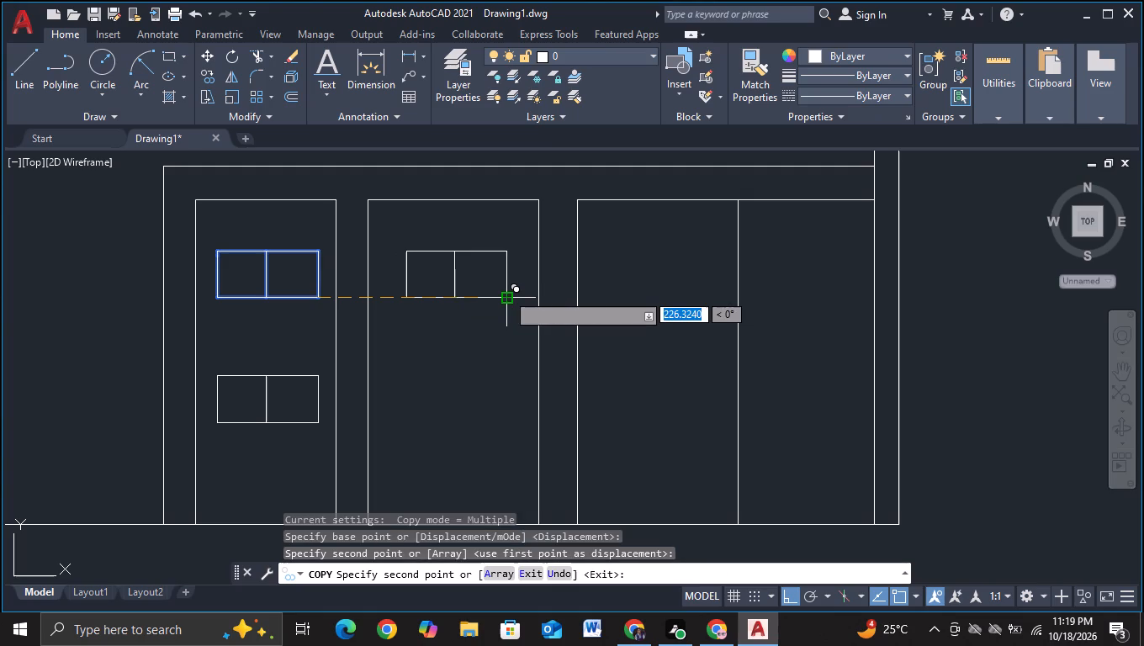
{"action": "key", "text": "Escape"}
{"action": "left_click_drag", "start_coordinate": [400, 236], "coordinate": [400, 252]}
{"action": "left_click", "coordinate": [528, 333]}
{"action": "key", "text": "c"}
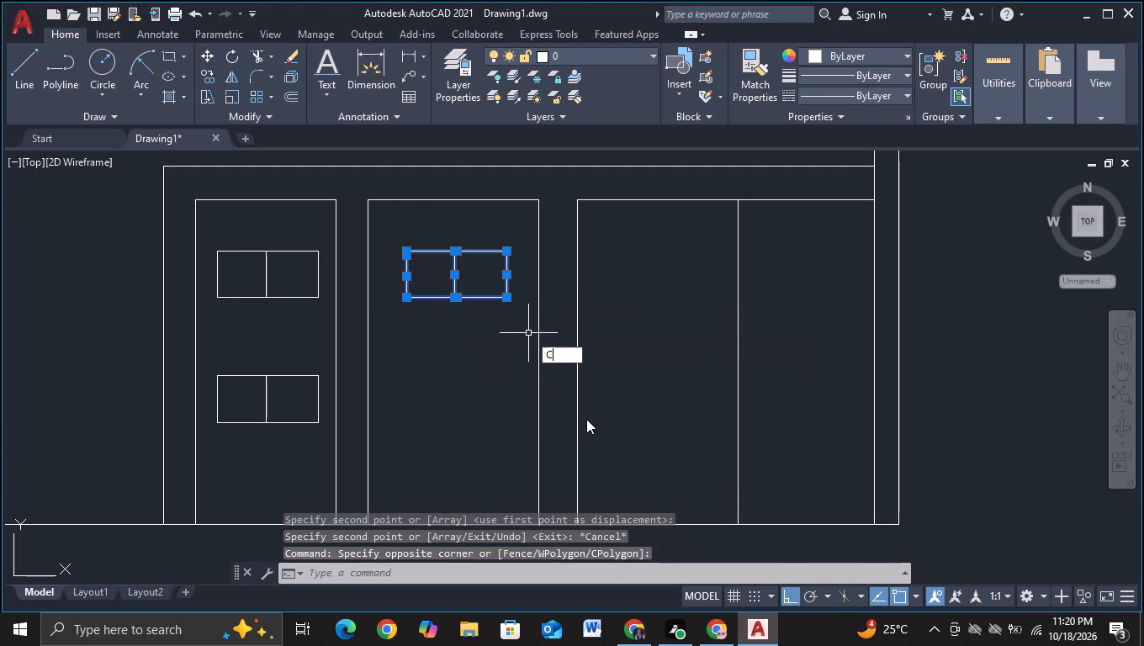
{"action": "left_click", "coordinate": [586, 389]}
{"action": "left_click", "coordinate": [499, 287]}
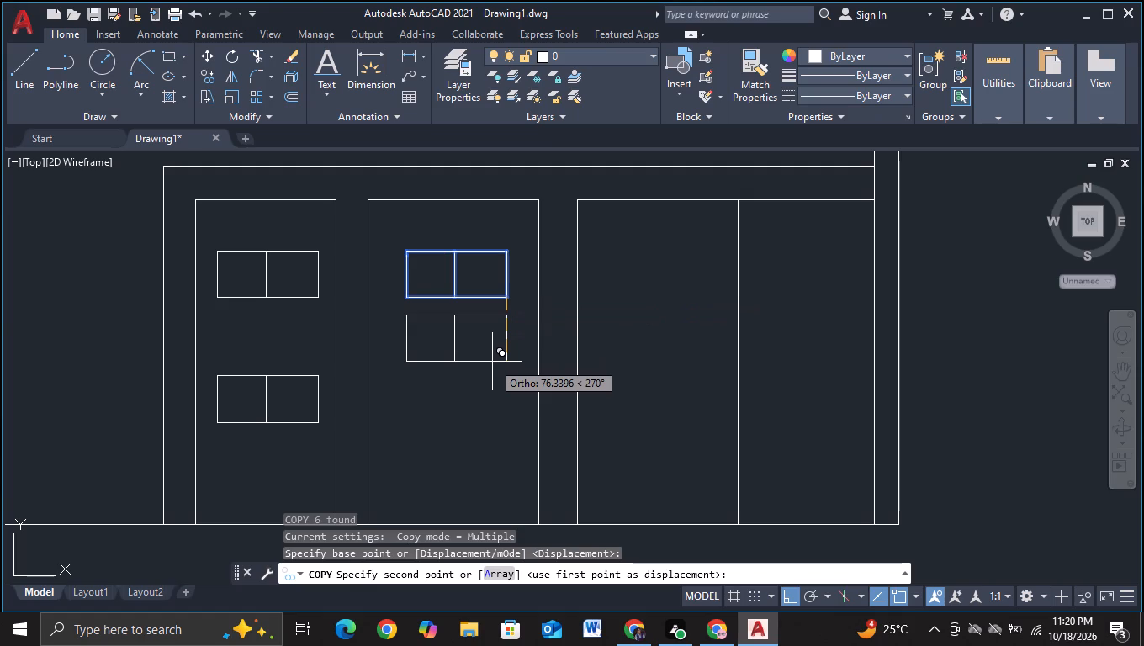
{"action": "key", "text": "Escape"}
Copy the second opening's panel rightward into both halves of the right opening, plus a copy about 327 units away overlapping the bay divider.
{"action": "left_click", "coordinate": [394, 228]}
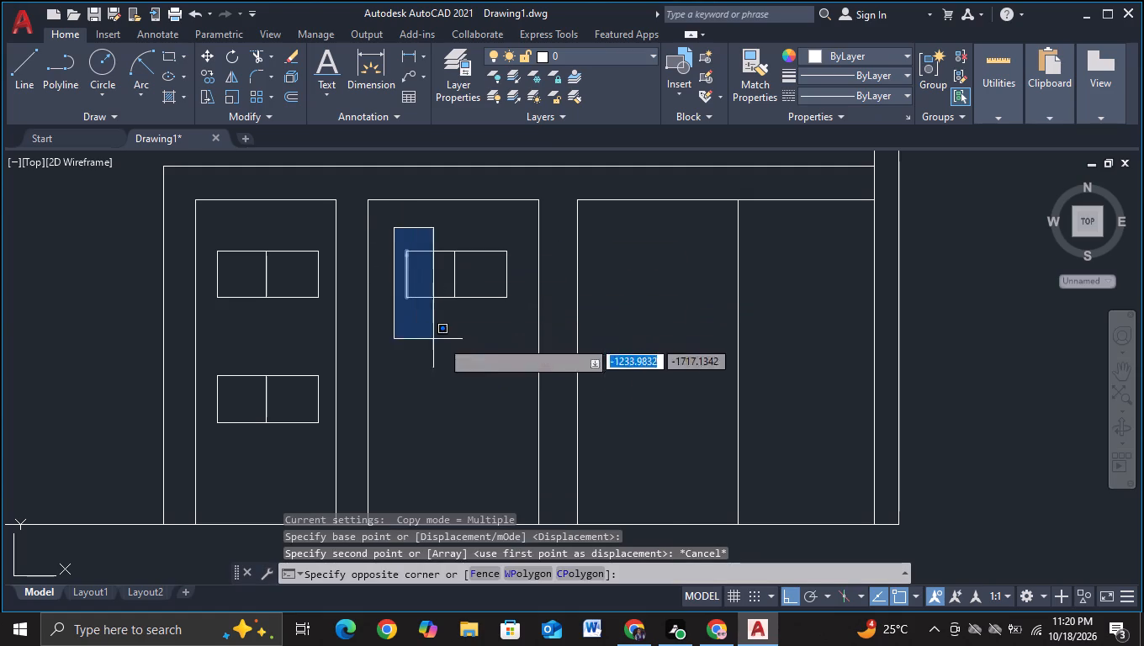
{"action": "left_click", "coordinate": [520, 342]}
{"action": "key", "text": "c"}
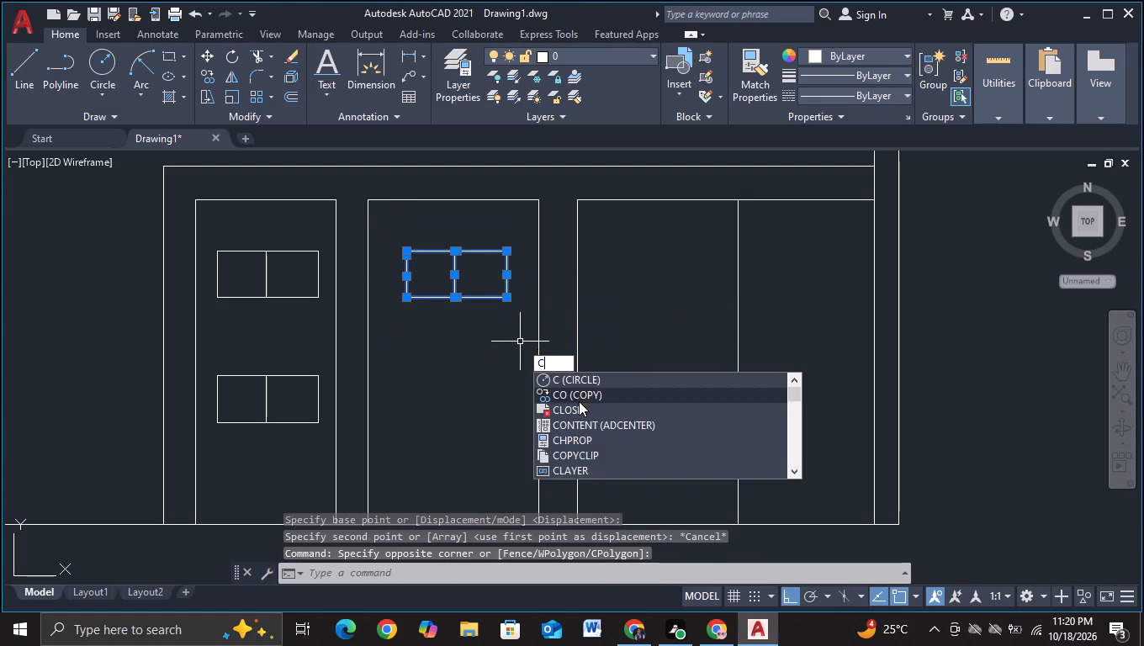
{"action": "left_click", "coordinate": [579, 401]}
{"action": "left_click", "coordinate": [453, 281]}
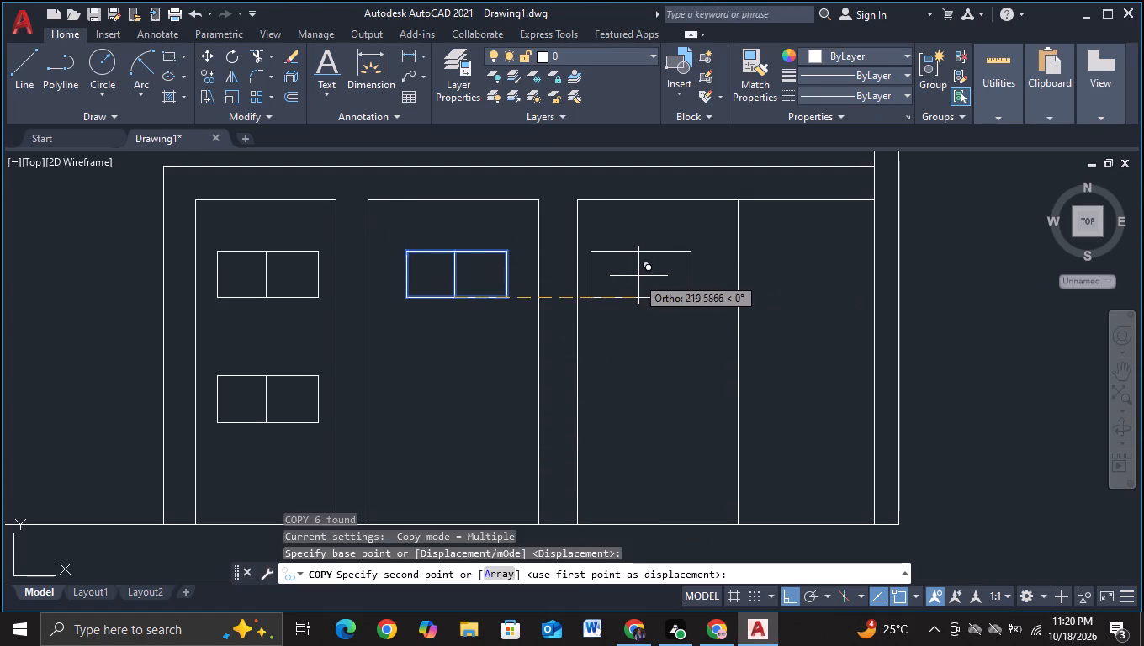
{"action": "left_click", "coordinate": [636, 277]}
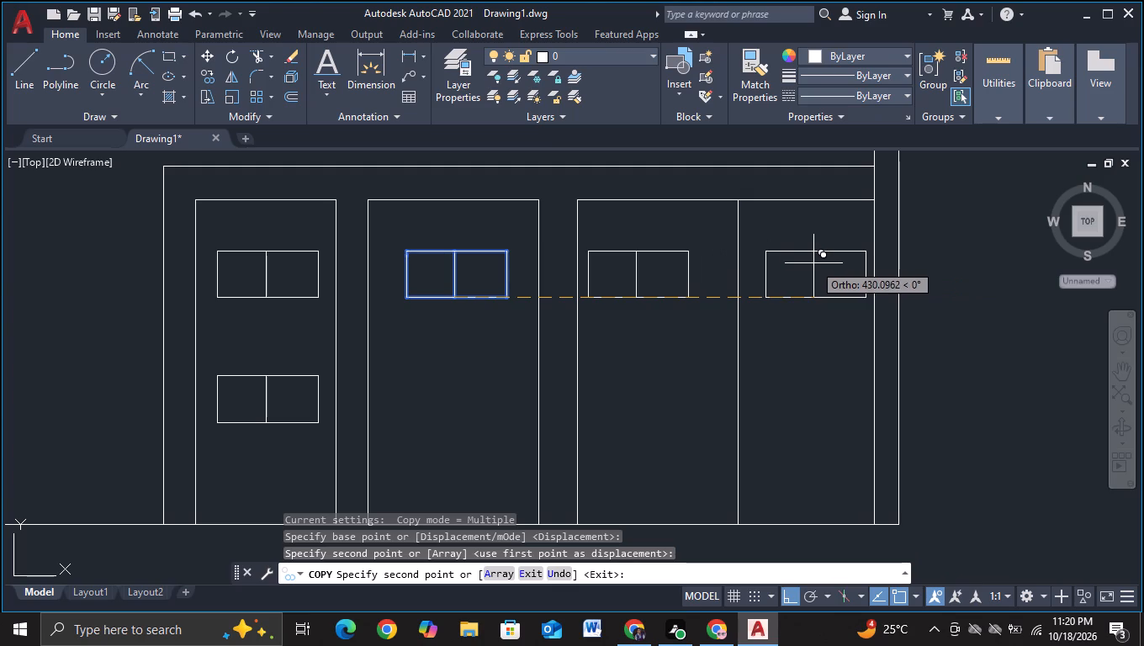
{"action": "left_click", "coordinate": [806, 264]}
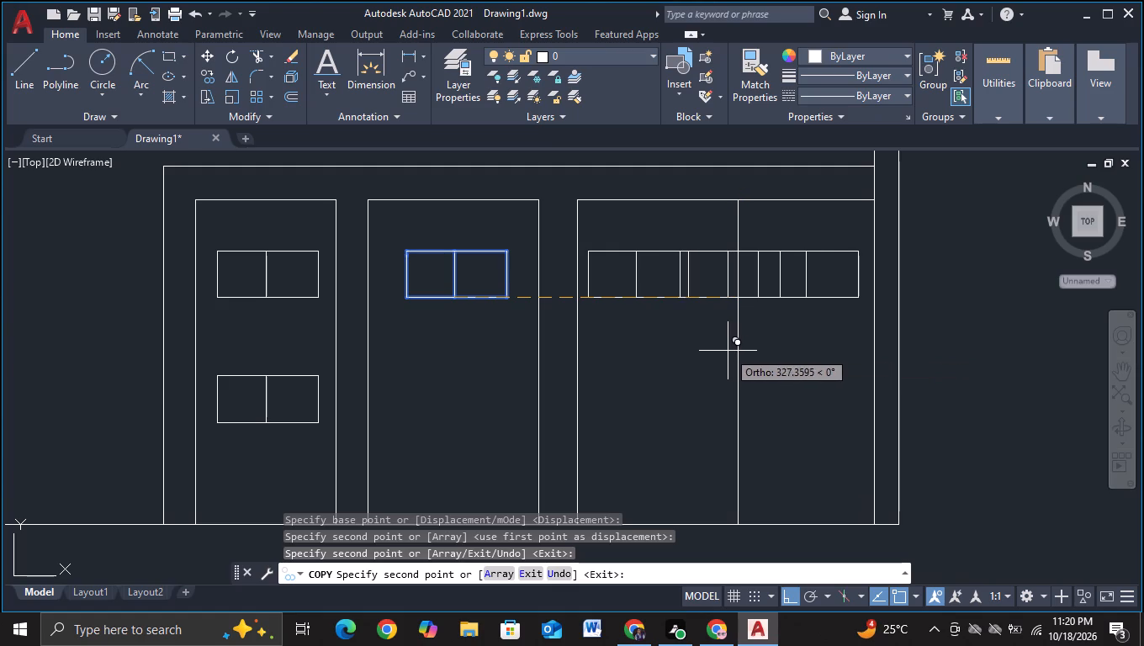
{"action": "left_click", "coordinate": [728, 351]}
{"action": "key", "text": "Escape"}
Trim away the surplus overlapping vertical lines in the right opening's panel strip, keeping the bay divider and evenly spread dividers.
{"action": "left_click", "coordinate": [259, 62]}
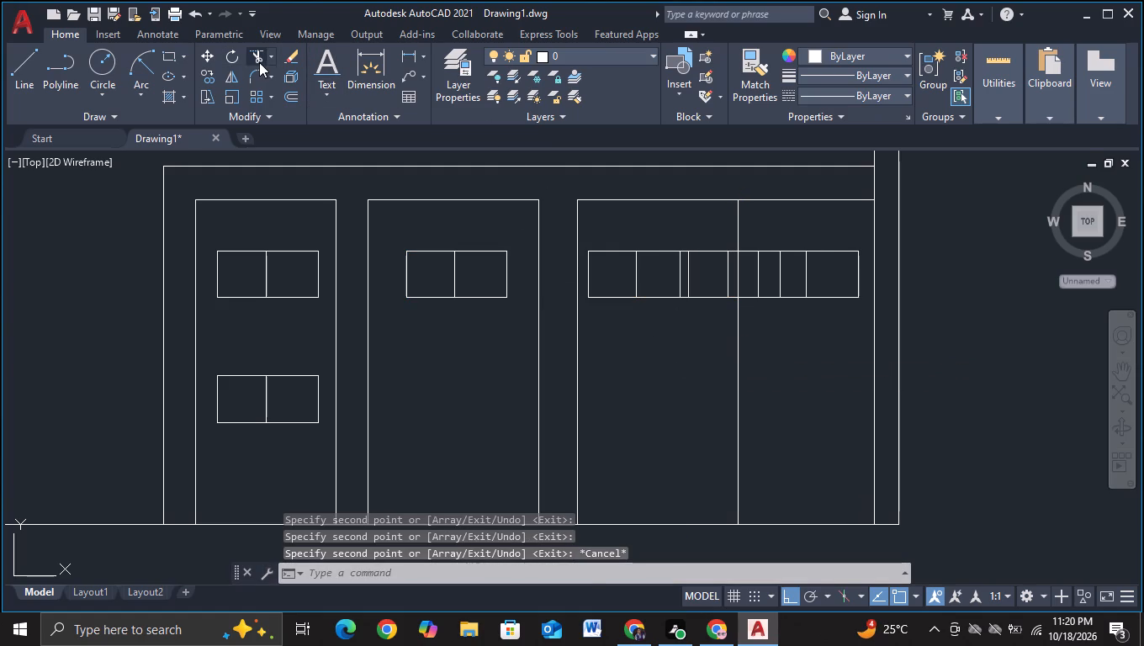
{"action": "left_click", "coordinate": [678, 270]}
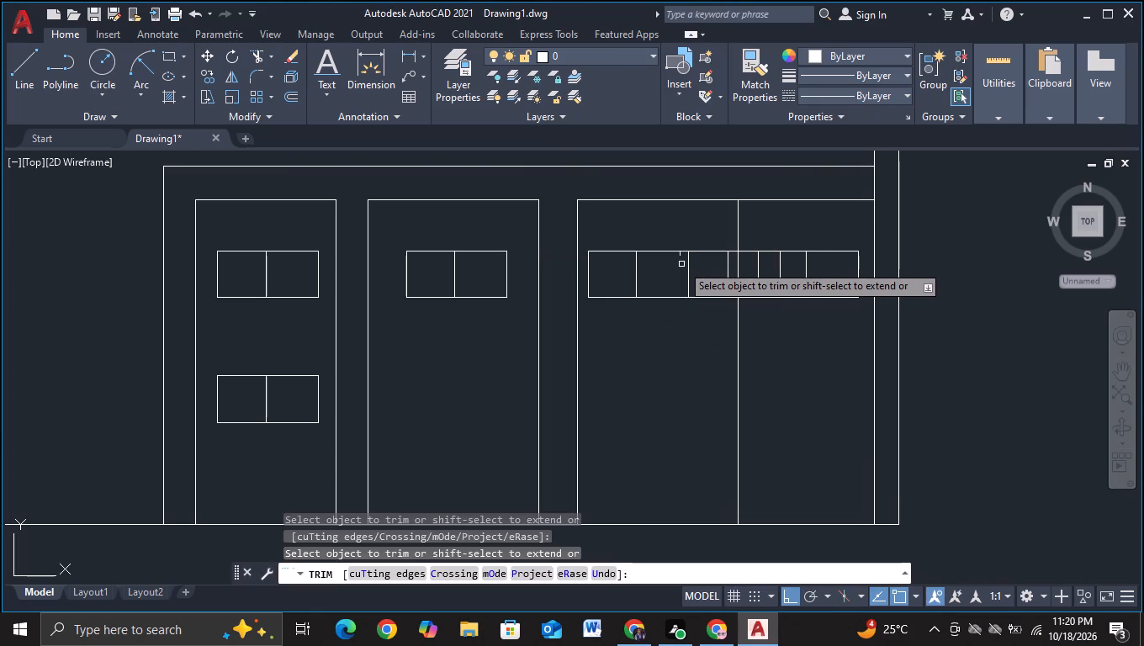
{"action": "left_click", "coordinate": [680, 256]}
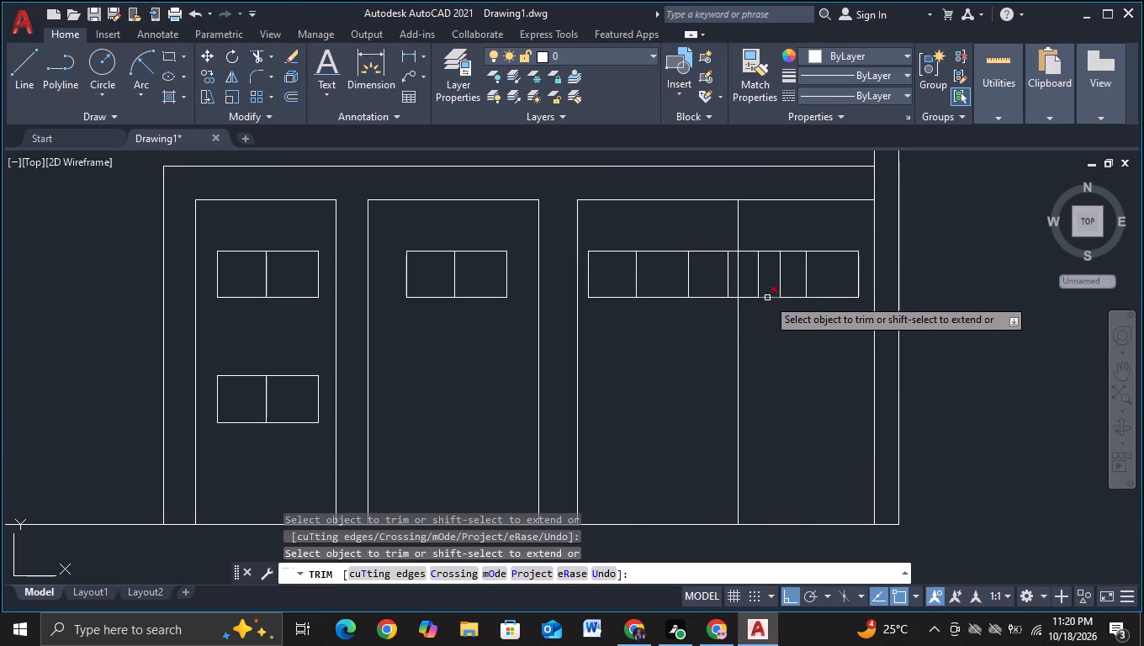
{"action": "middle_click_drag", "start_coordinate": [767, 359], "coordinate": [662, 378]}
{"action": "scroll", "coordinate": [656, 370], "scroll_direction": "up", "scroll_amount": 1}
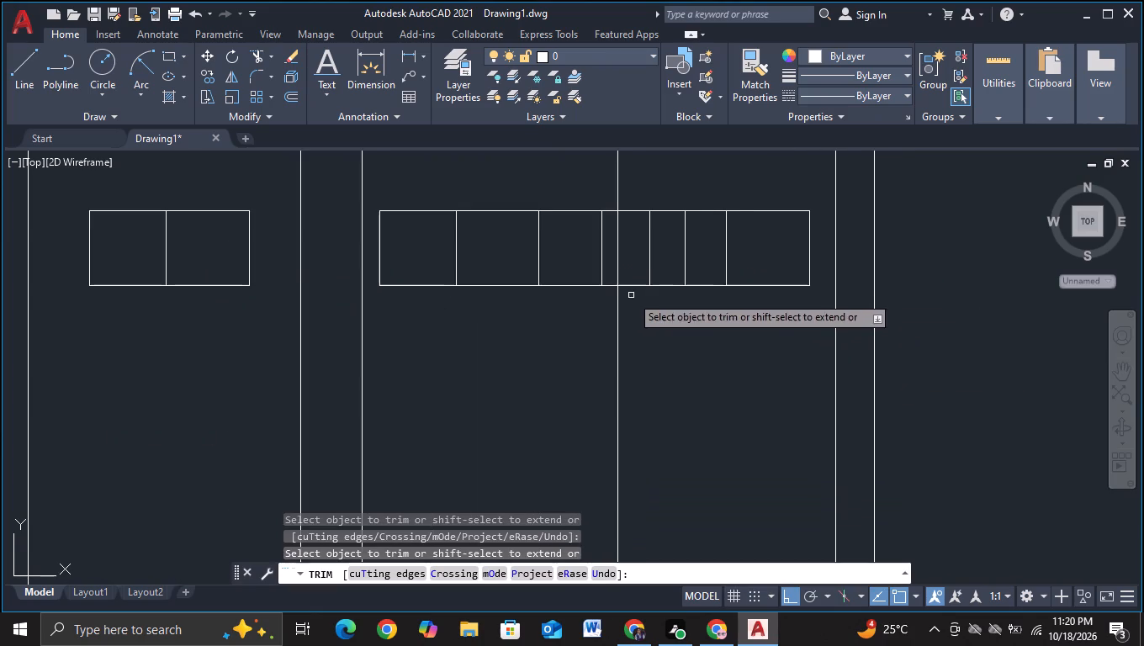
{"action": "left_click", "coordinate": [601, 243]}
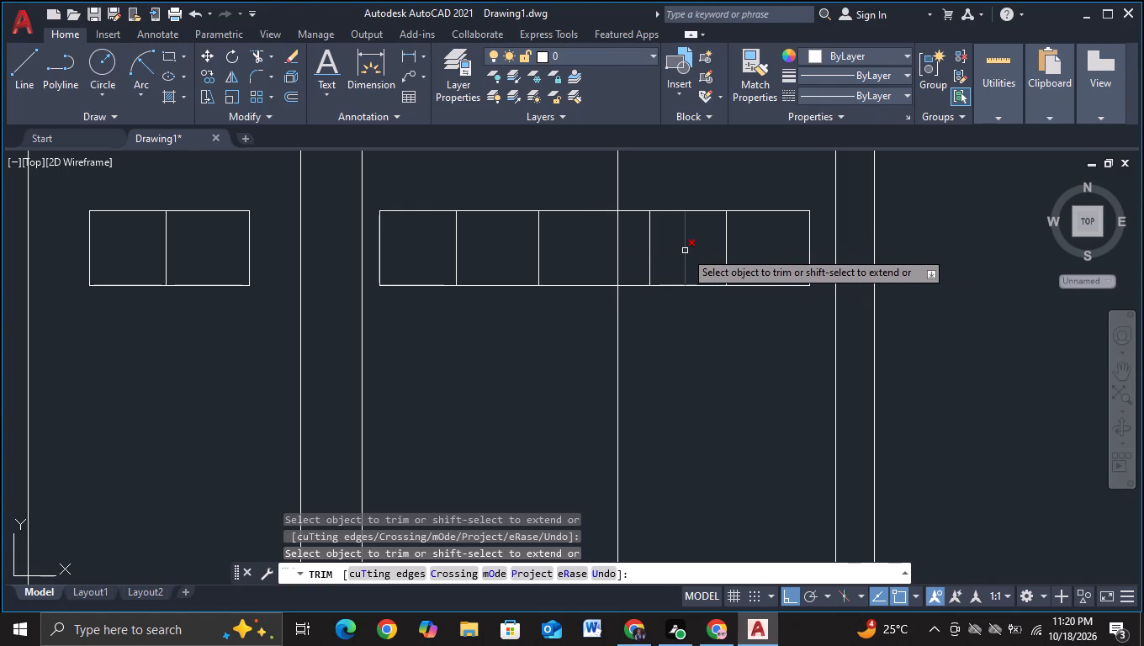
{"action": "left_click", "coordinate": [685, 251]}
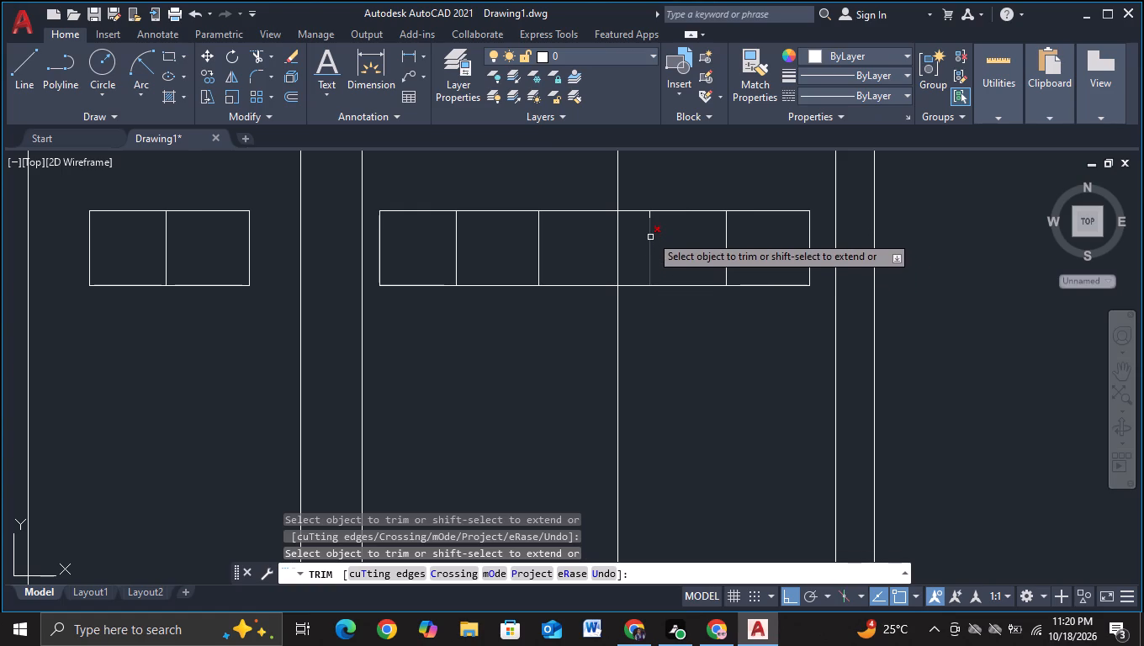
{"action": "left_click", "coordinate": [649, 225]}
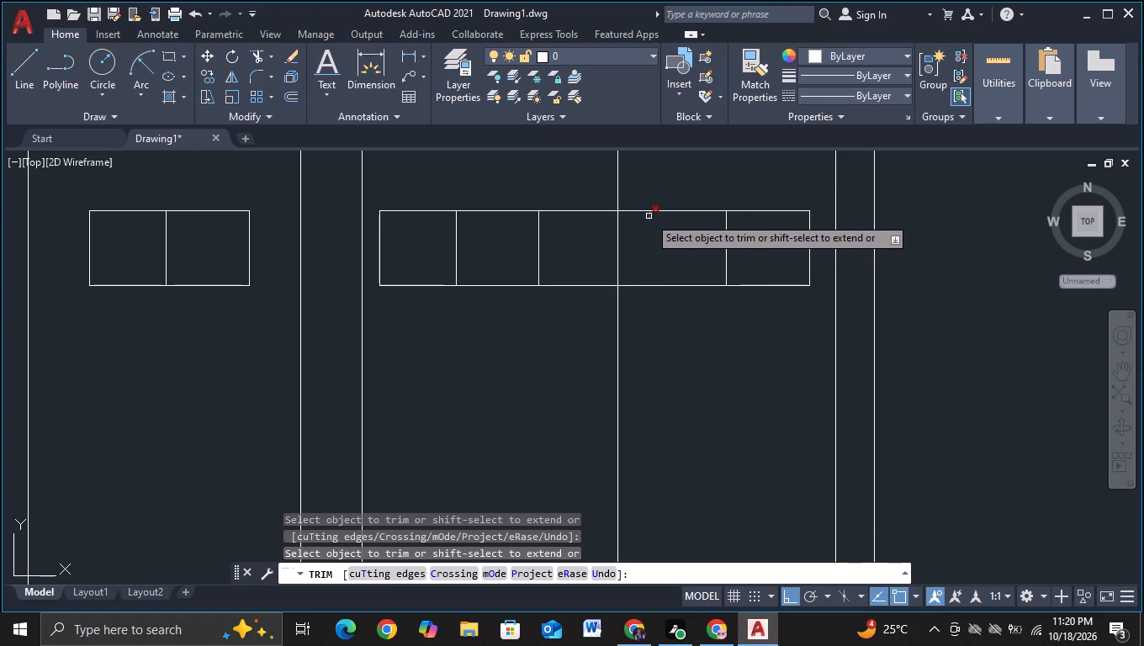
{"action": "left_click", "coordinate": [649, 216]}
{"action": "key", "text": "Escape"}
Move the panel divider in the strip's right half slightly left, toward the bay divider.
{"action": "left_click", "coordinate": [727, 254]}
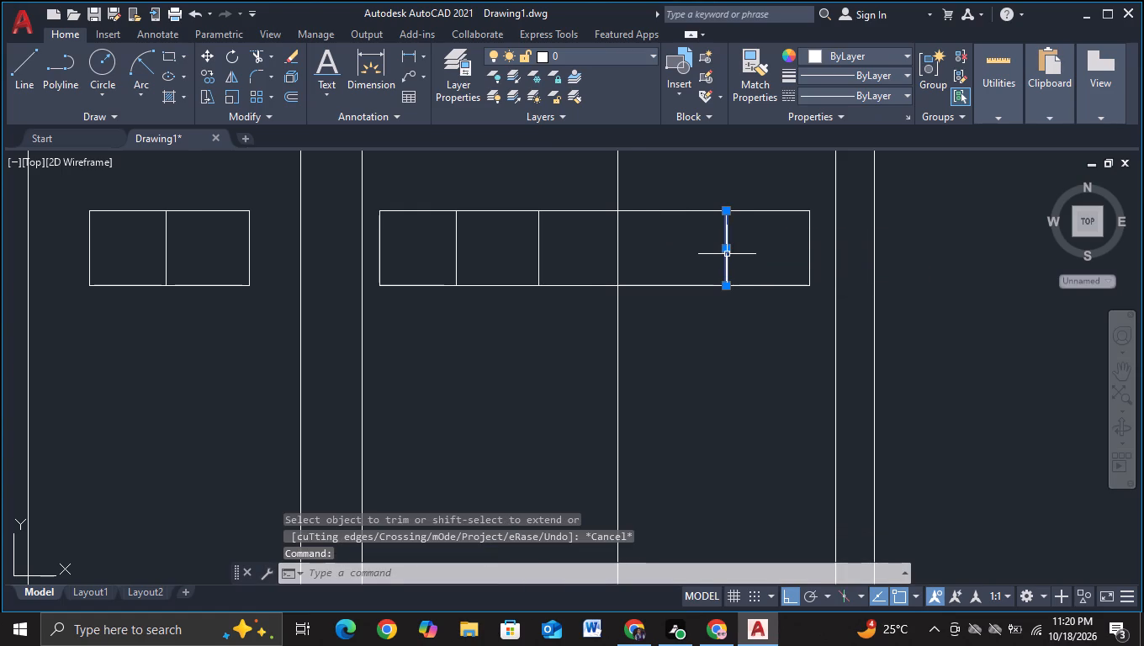
{"action": "key", "text": "m"}
{"action": "left_click", "coordinate": [788, 294]}
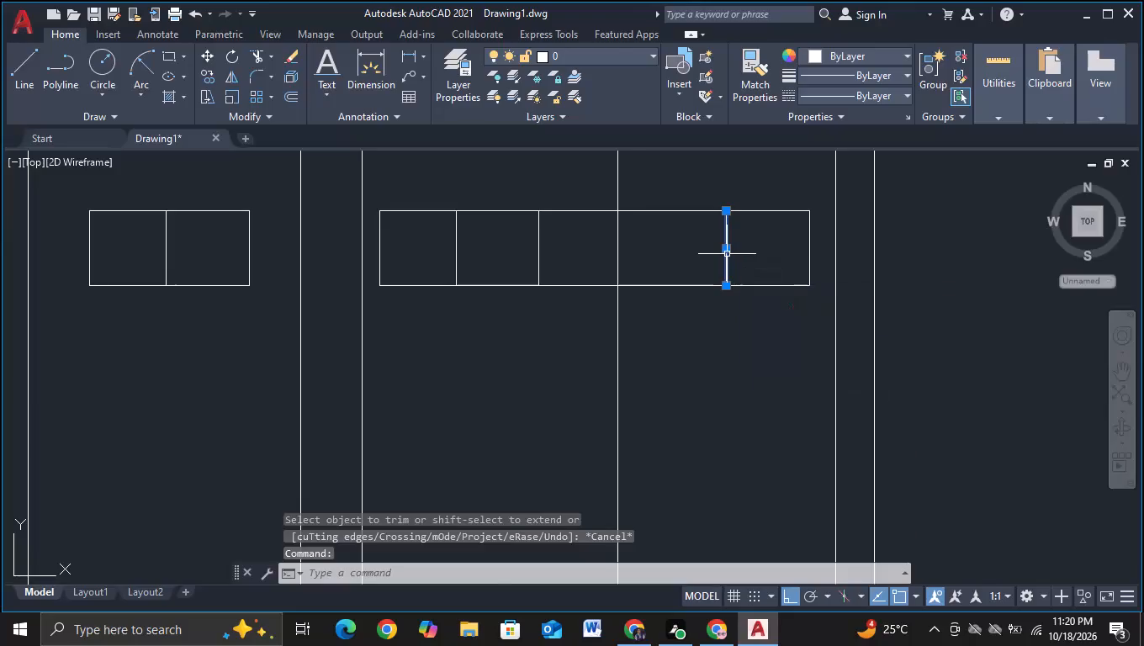
{"action": "left_click", "coordinate": [725, 259]}
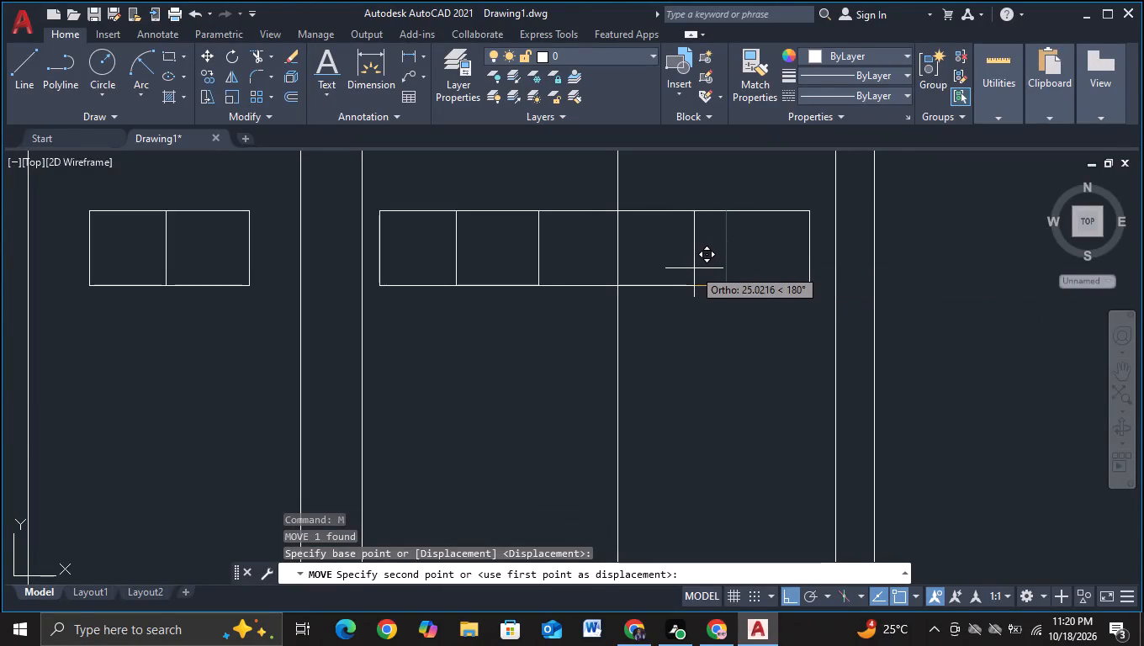
{"action": "left_click", "coordinate": [702, 268]}
{"action": "key", "text": "Escape"}
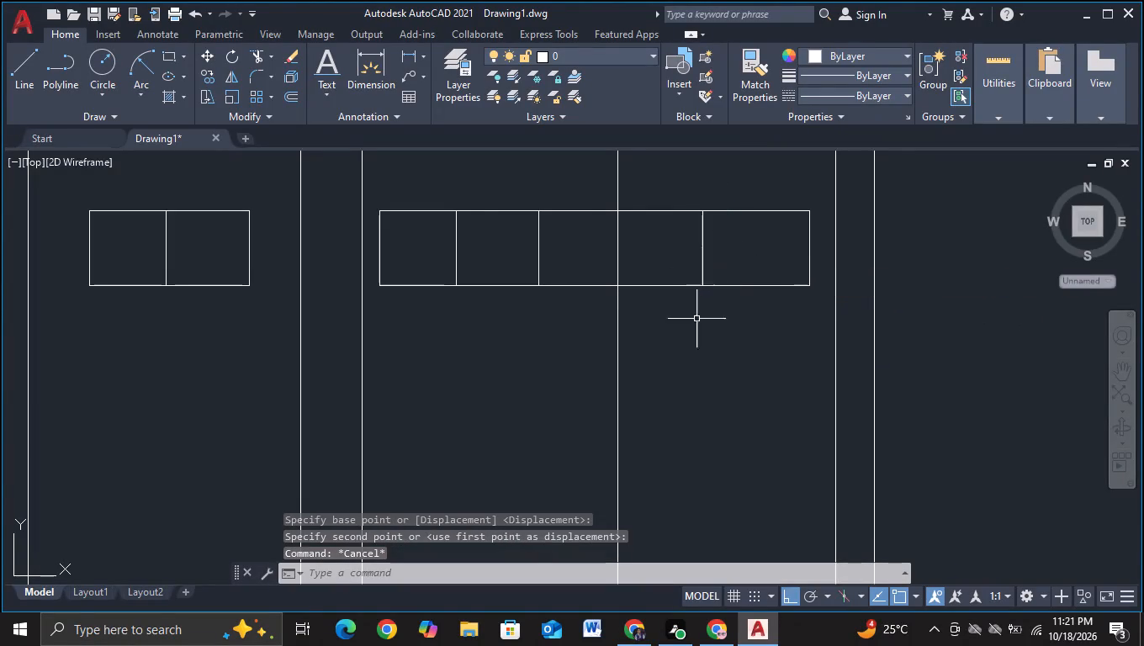
Copy the right opening's whole panel strip straight down, roughly level with the lower panel in the leftmost opening.
{"action": "scroll", "coordinate": [706, 347], "scroll_direction": "down", "scroll_amount": 2}
{"action": "middle_click_drag", "start_coordinate": [743, 421], "coordinate": [732, 358]}
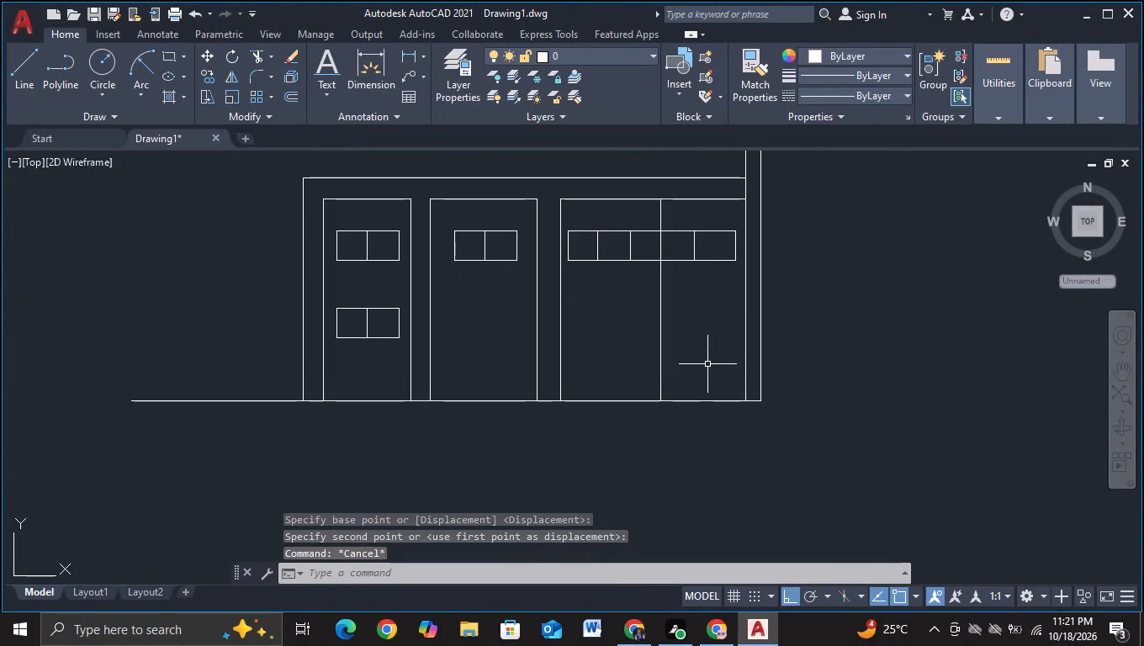
{"action": "left_click", "coordinate": [567, 219]}
{"action": "left_click", "coordinate": [742, 285]}
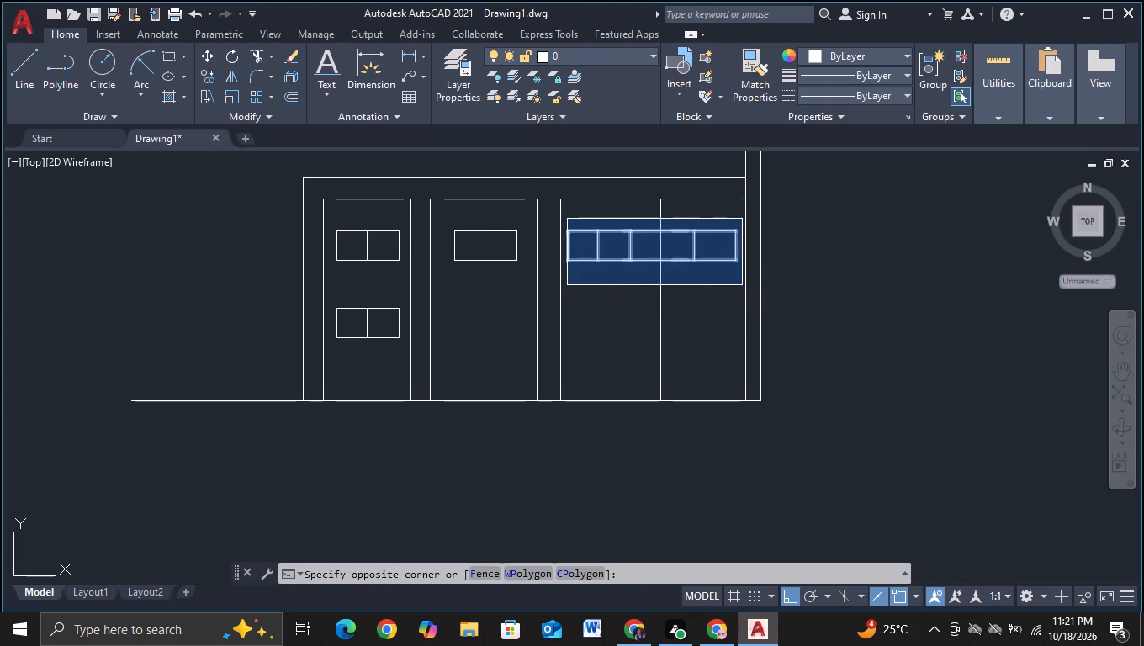
{"action": "key", "text": "c"}
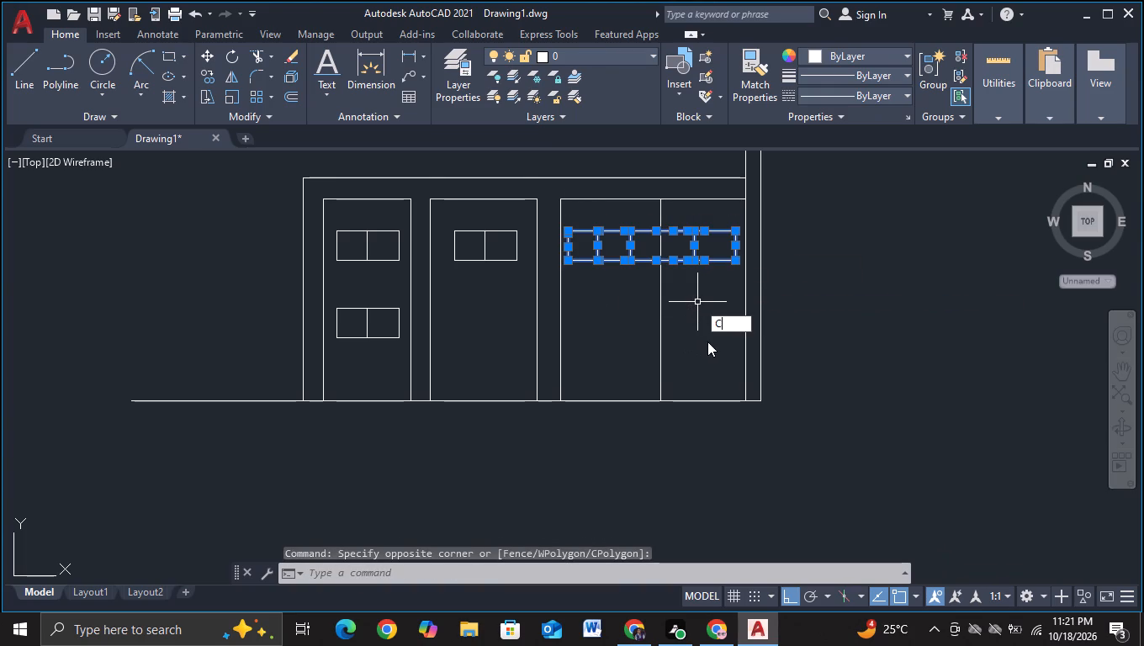
{"action": "left_click", "coordinate": [722, 352]}
{"action": "left_click", "coordinate": [656, 246]}
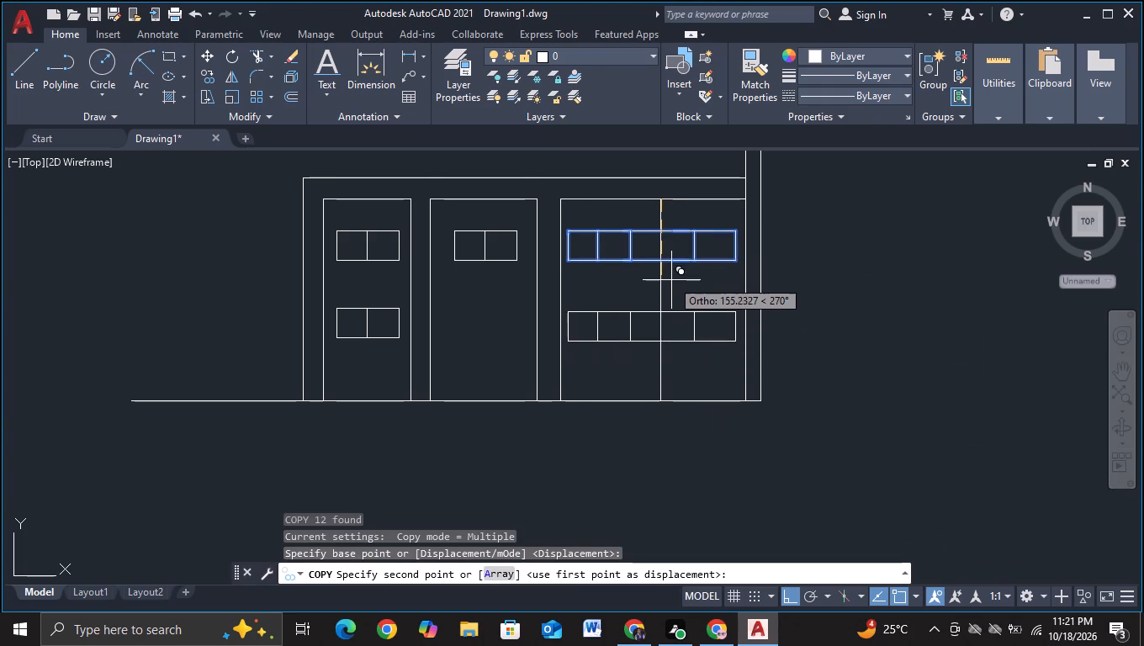
{"action": "left_click", "coordinate": [671, 275]}
{"action": "key", "text": "Escape"}
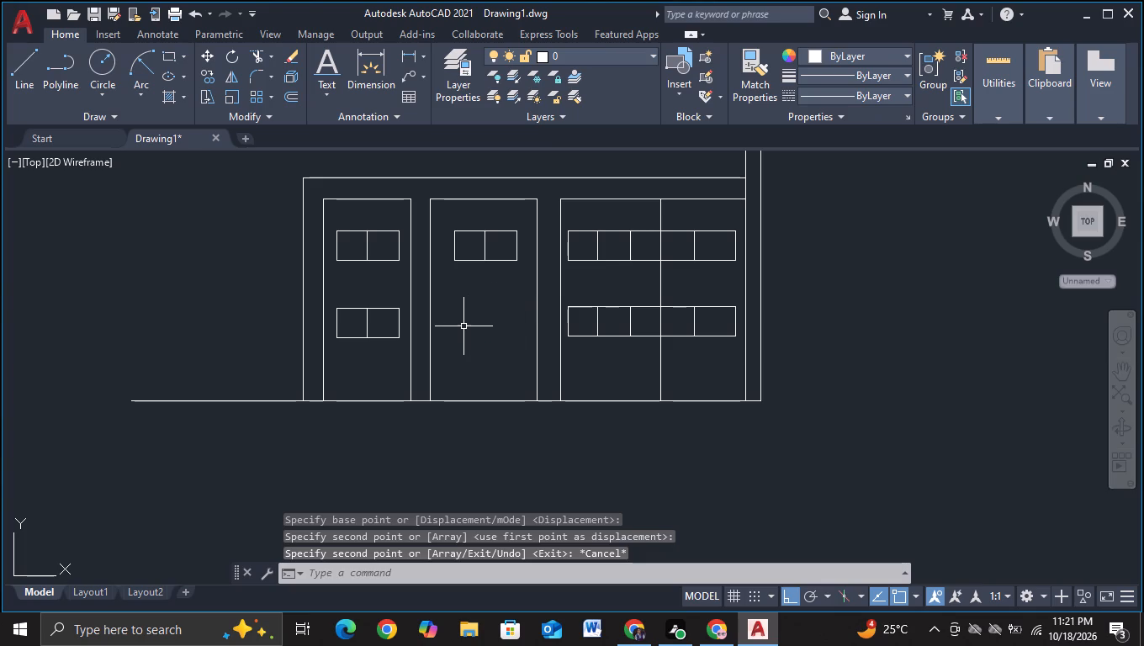
Draw a three-sided doorway outline about 142 units wide in the middle opening, with both sides extending below the ground line.
{"action": "left_click", "coordinate": [17, 91]}
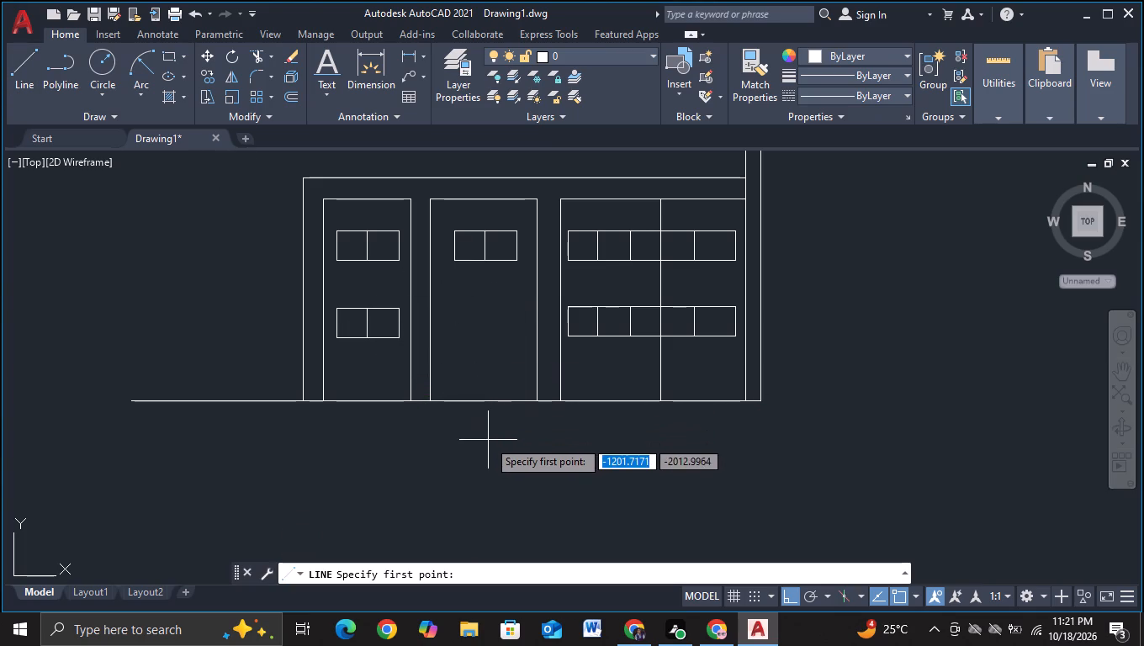
{"action": "left_click", "coordinate": [446, 423]}
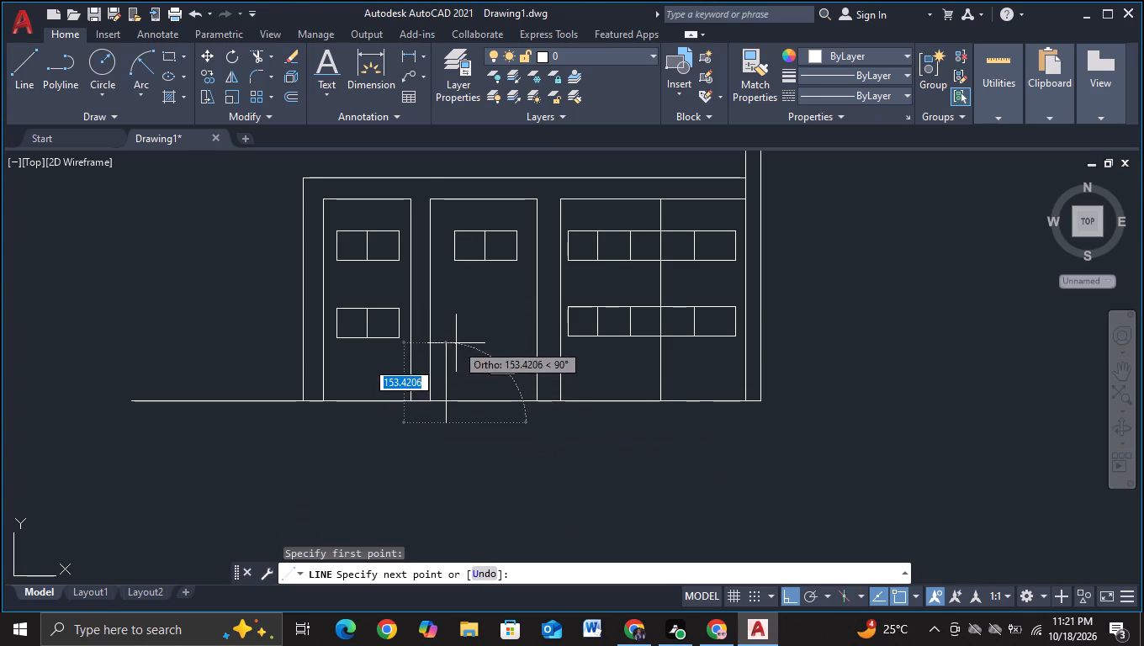
{"action": "left_click", "coordinate": [456, 340]}
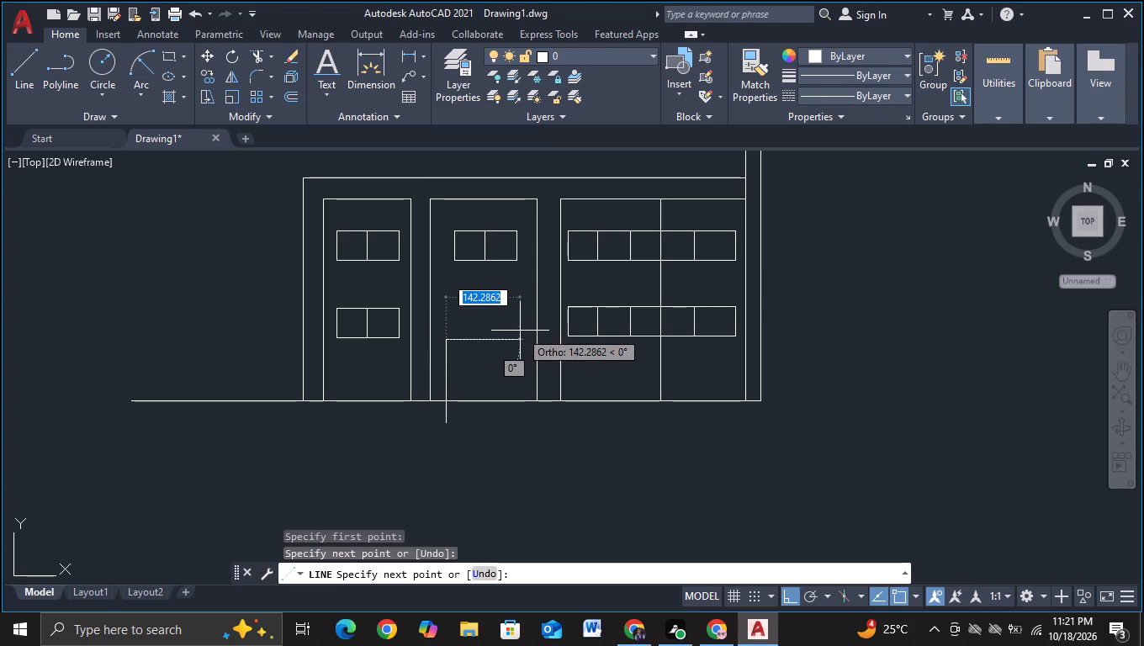
{"action": "left_click", "coordinate": [520, 331]}
{"action": "left_click", "coordinate": [525, 442]}
{"action": "key", "text": "Escape"}
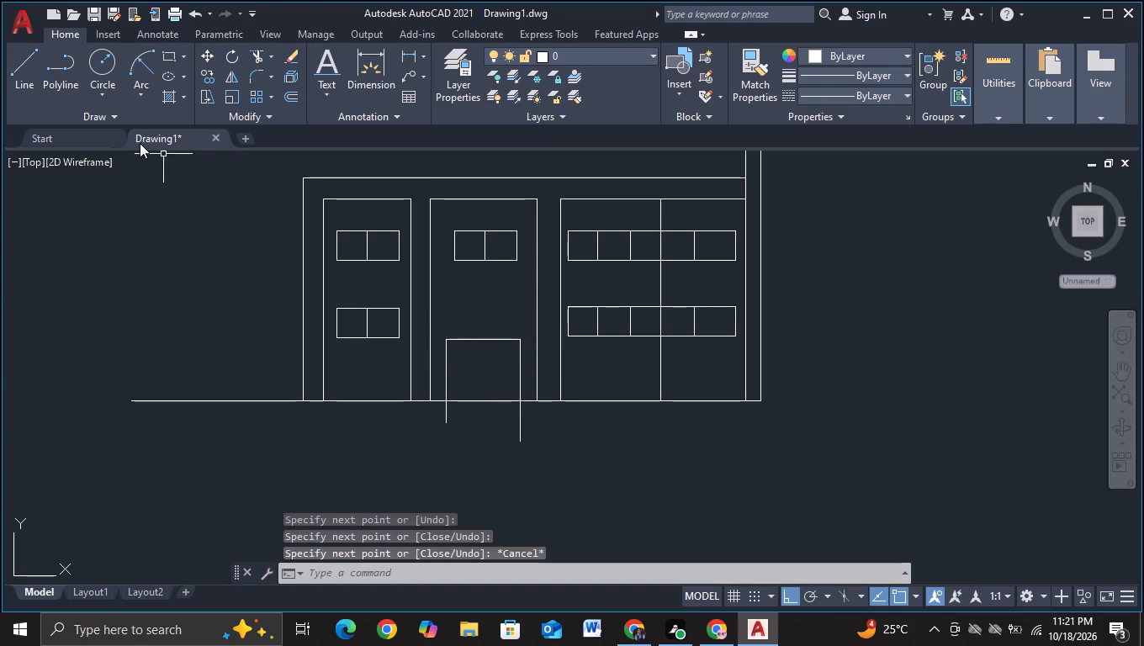
Draw a vertical line through the middle of the doorway, running past its top edge and the ground line.
{"action": "left_click", "coordinate": [18, 98]}
{"action": "left_click", "coordinate": [481, 411]}
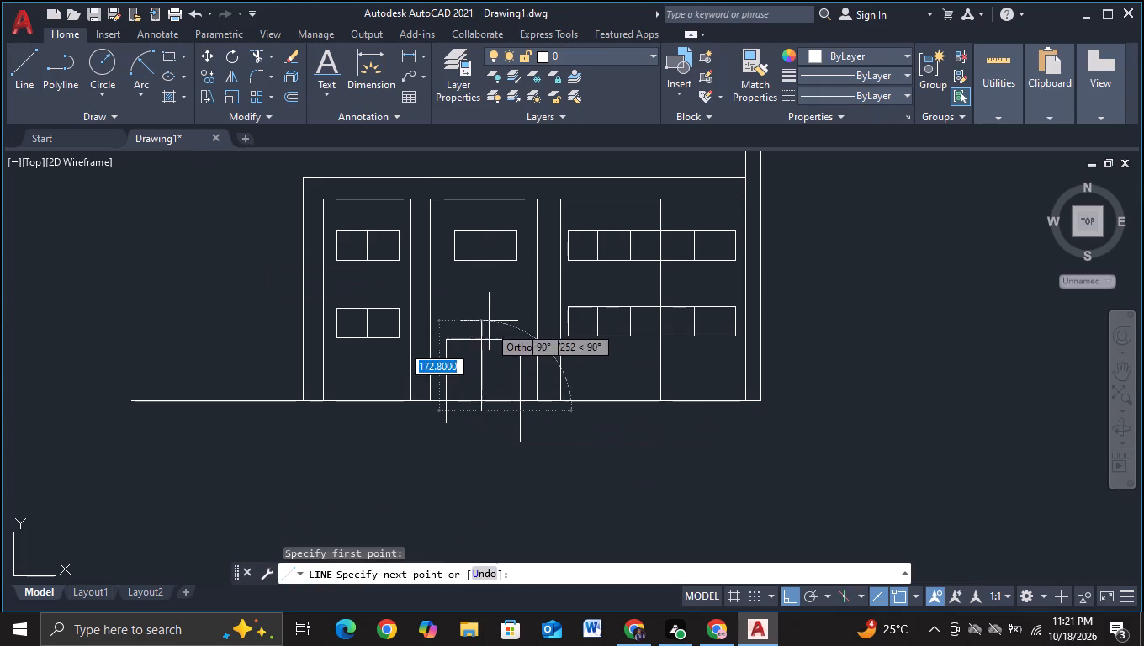
{"action": "left_click", "coordinate": [489, 315]}
{"action": "key", "text": "Escape"}
Trim the doorway's middle line above the top edge and all three vertical ends below the ground line.
{"action": "left_click", "coordinate": [252, 55]}
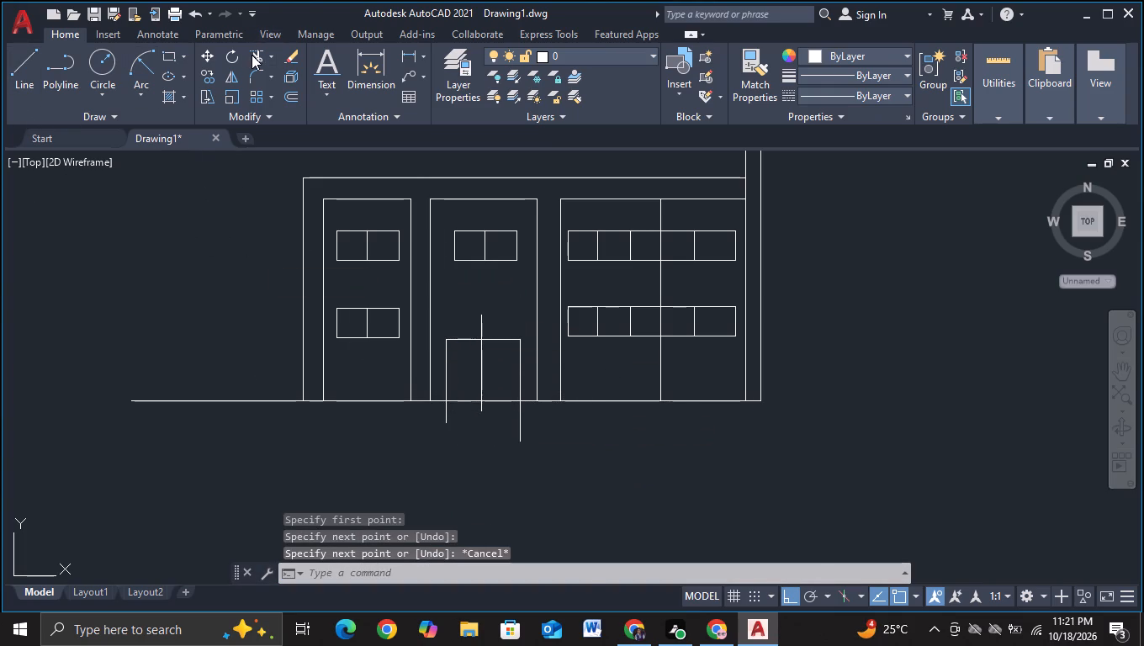
{"action": "left_click", "coordinate": [480, 326]}
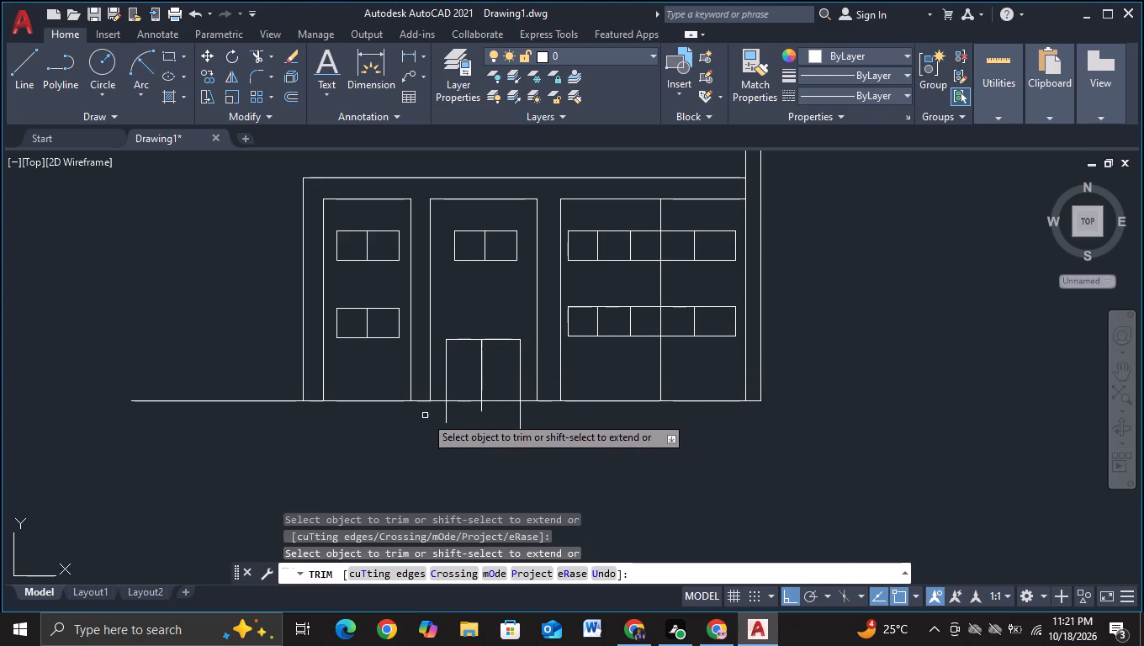
{"action": "left_click_drag", "start_coordinate": [425, 416], "coordinate": [534, 412]}
{"action": "scroll", "coordinate": [540, 432], "scroll_direction": "down", "scroll_amount": 1}
{"action": "middle_click_drag", "start_coordinate": [592, 475], "coordinate": [576, 414]}
{"action": "scroll", "coordinate": [592, 475], "scroll_direction": "down", "scroll_amount": 1}
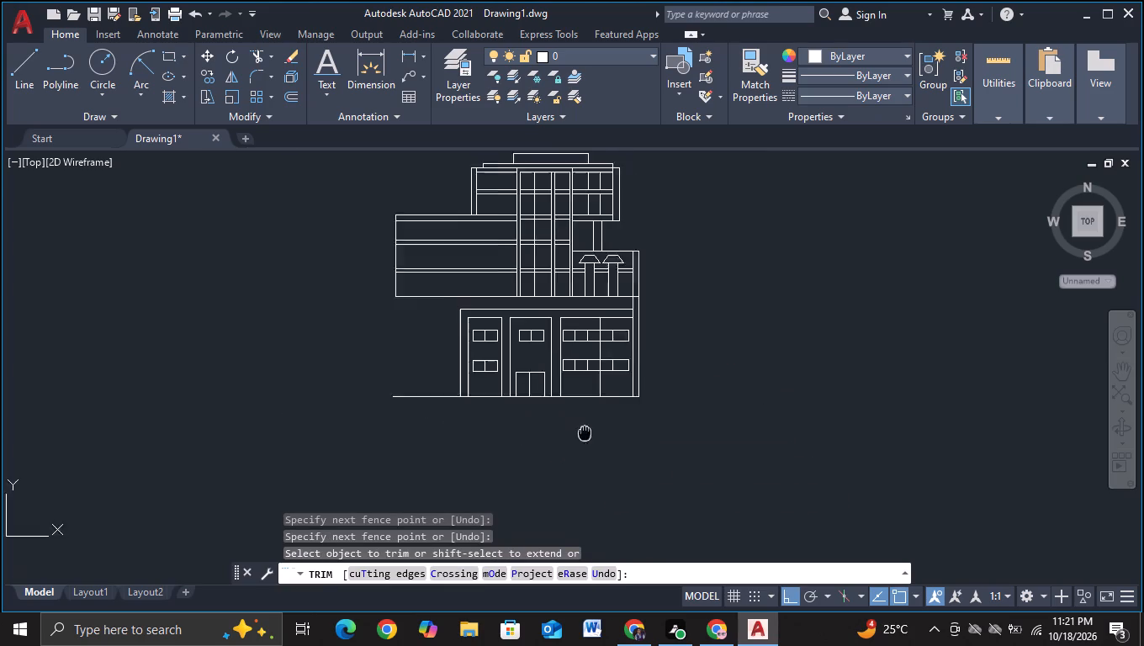
{"action": "key", "text": "Escape"}
Draw a vertical line straight down from the ground line at the inner edge of the building's right-hand pillar.
{"action": "middle_click_drag", "start_coordinate": [625, 479], "coordinate": [600, 416]}
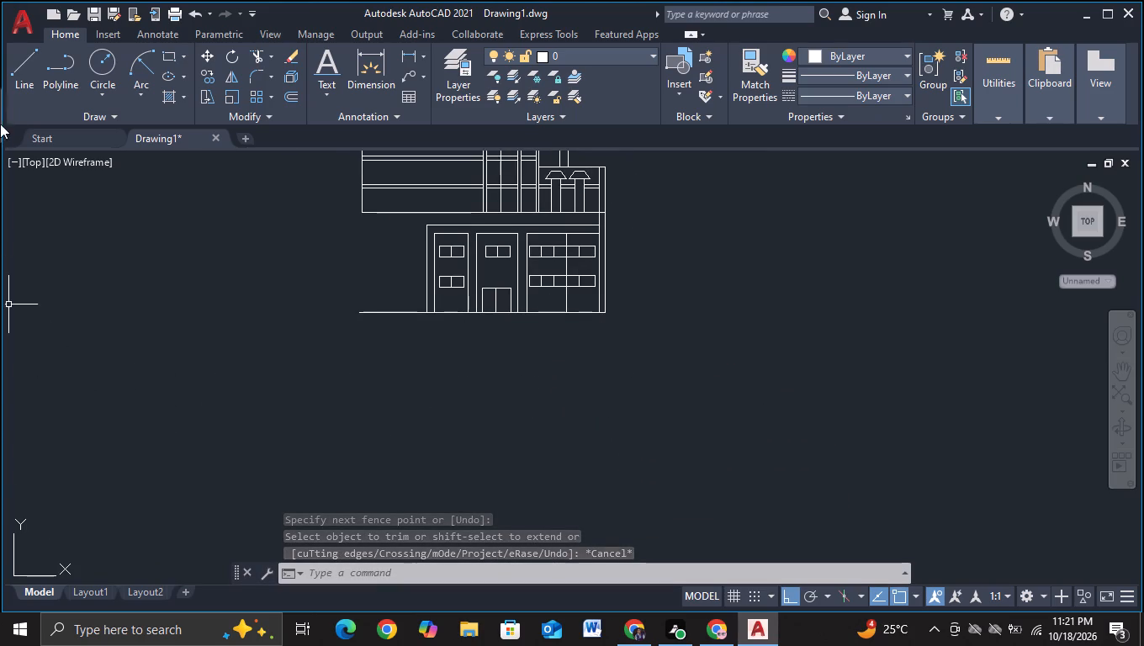
{"action": "left_click", "coordinate": [16, 94]}
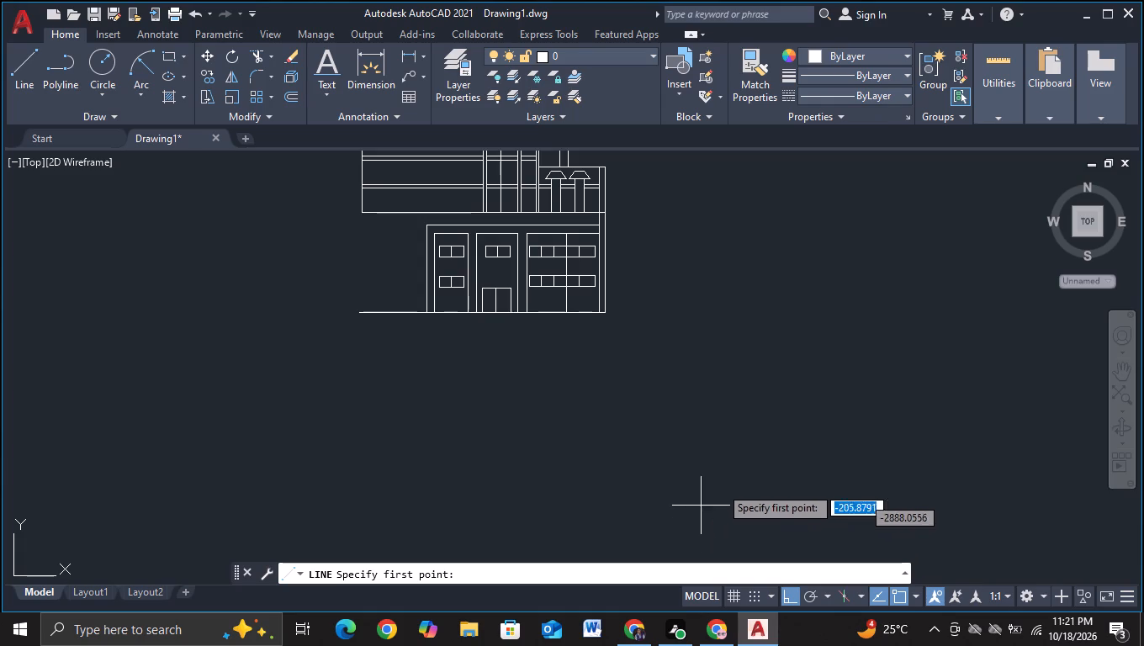
{"action": "left_click", "coordinate": [601, 317]}
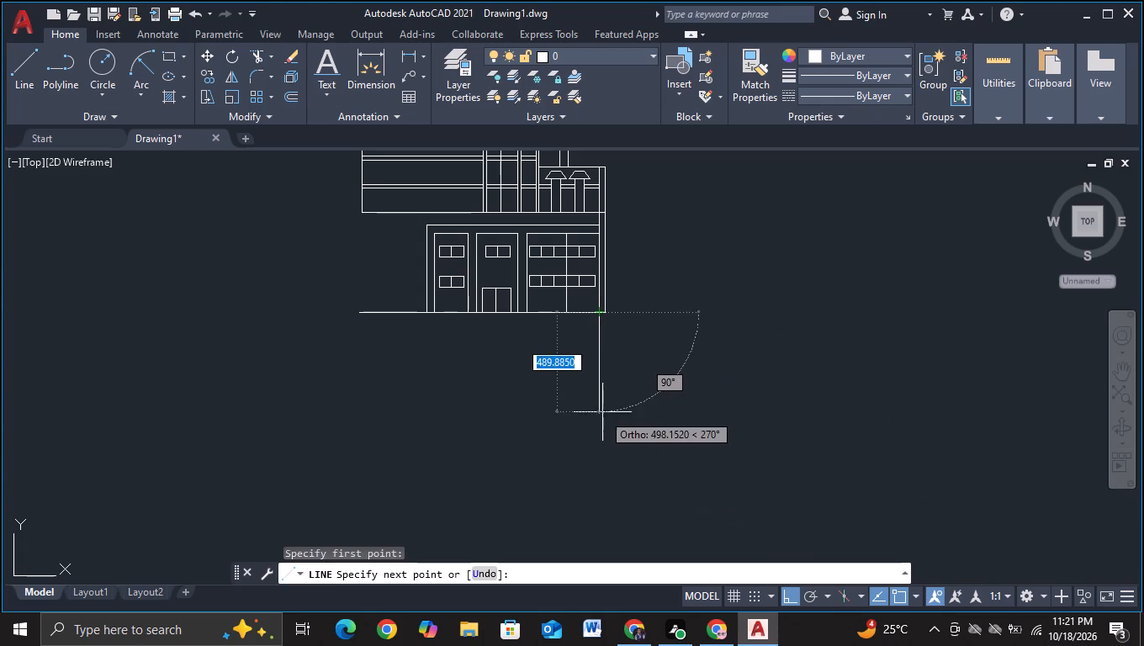
{"action": "left_click", "coordinate": [603, 395]}
{"action": "key", "text": "Escape"}
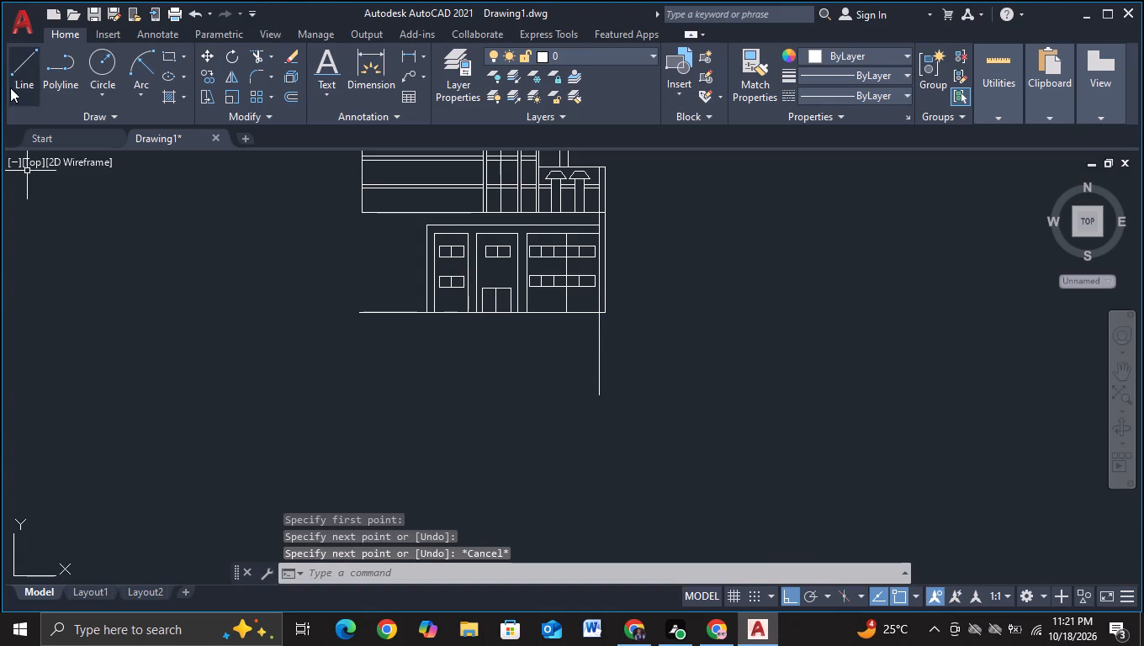
Draw a long horizontal line leftward from the new vertical line's lower end, past the building's left edge.
{"action": "left_click", "coordinate": [10, 87]}
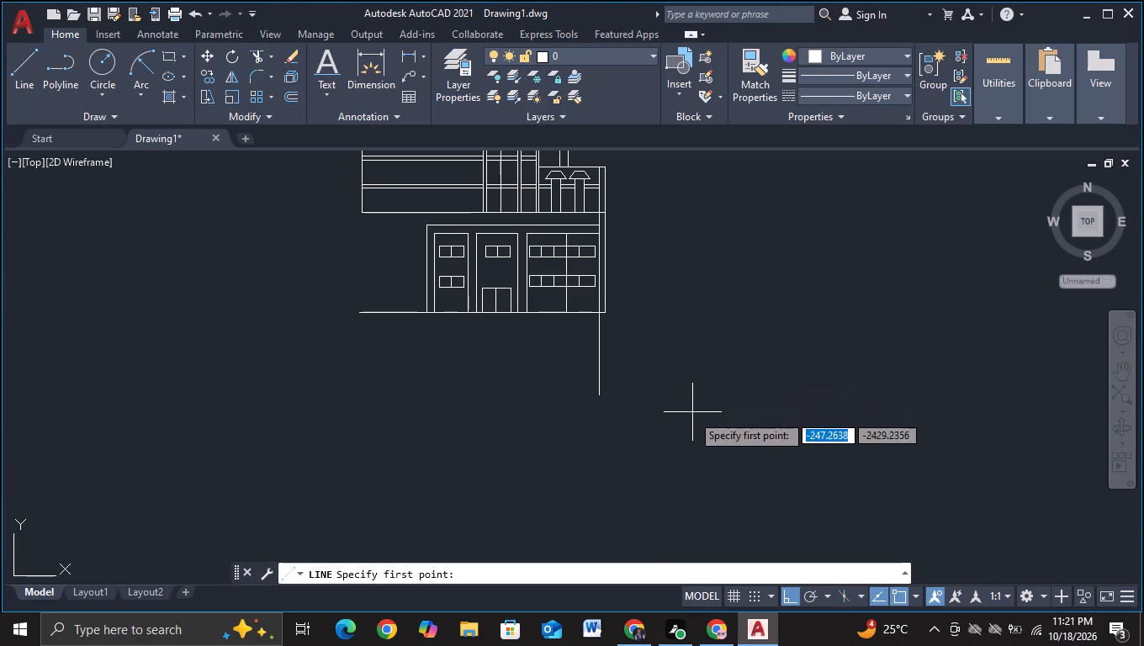
{"action": "left_click", "coordinate": [592, 402]}
{"action": "left_click", "coordinate": [106, 369]}
{"action": "key", "text": "Escape"}
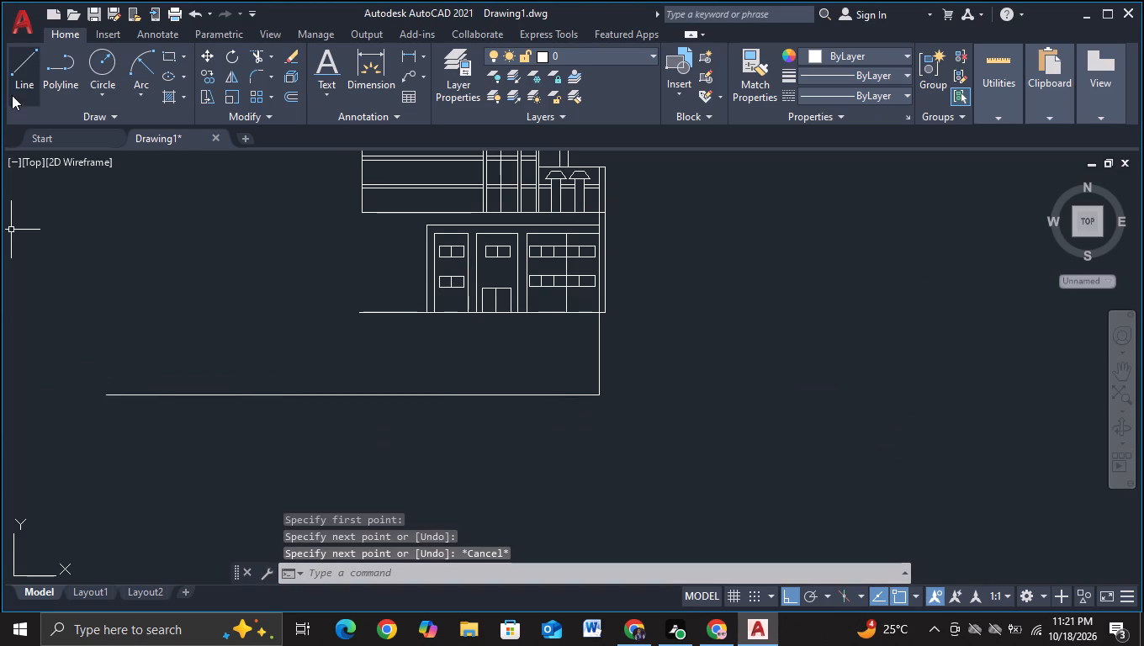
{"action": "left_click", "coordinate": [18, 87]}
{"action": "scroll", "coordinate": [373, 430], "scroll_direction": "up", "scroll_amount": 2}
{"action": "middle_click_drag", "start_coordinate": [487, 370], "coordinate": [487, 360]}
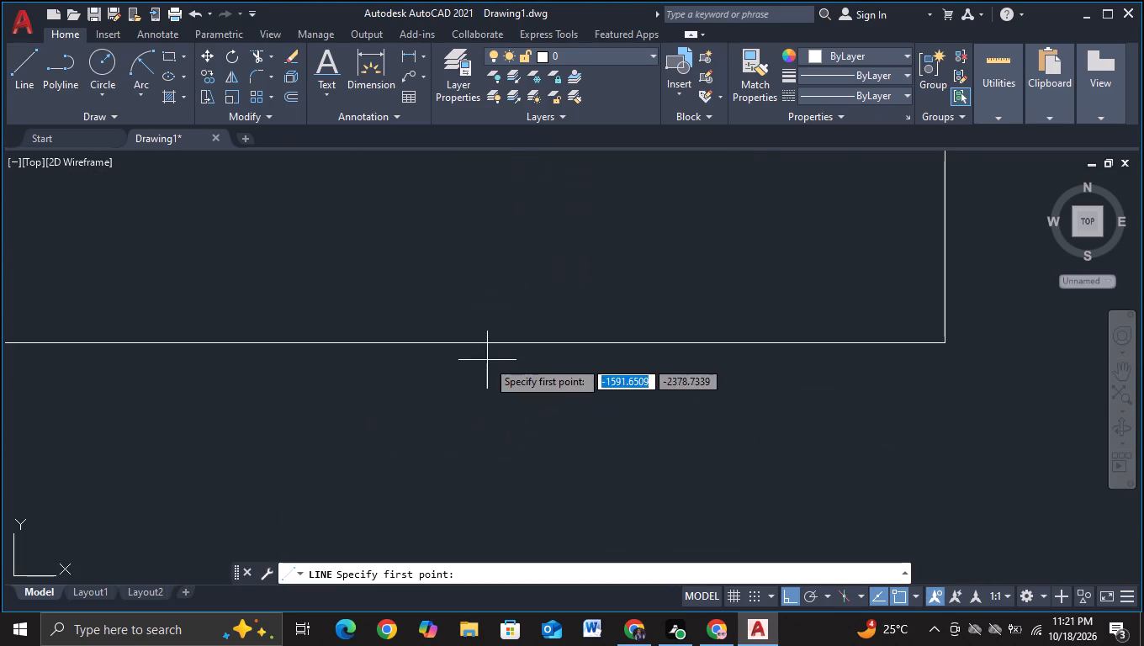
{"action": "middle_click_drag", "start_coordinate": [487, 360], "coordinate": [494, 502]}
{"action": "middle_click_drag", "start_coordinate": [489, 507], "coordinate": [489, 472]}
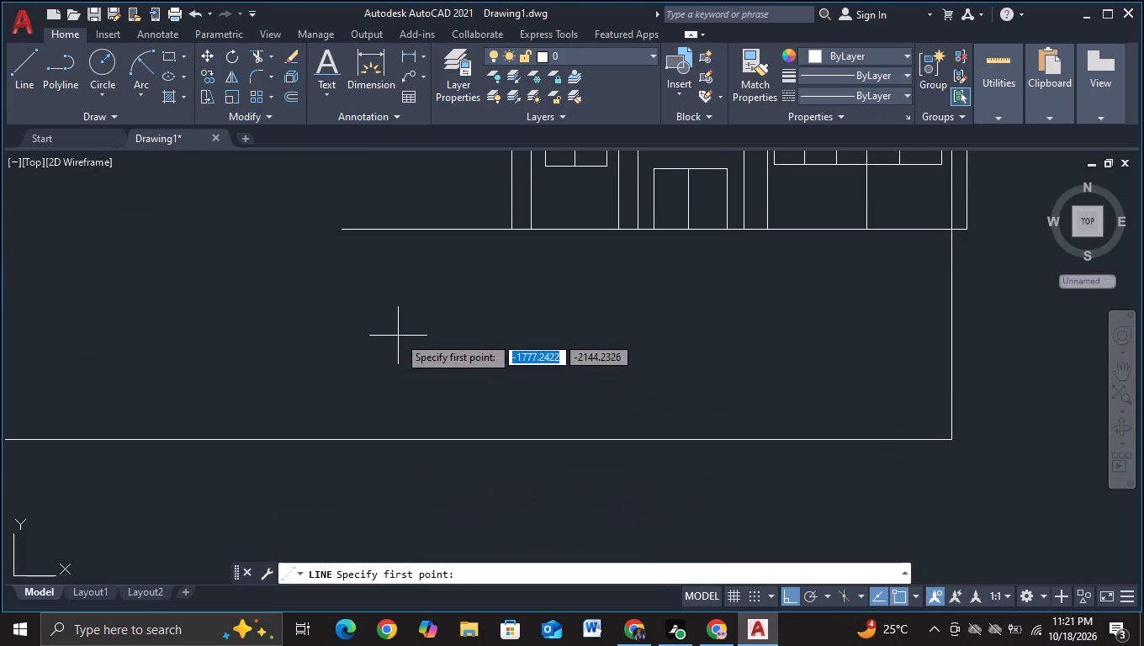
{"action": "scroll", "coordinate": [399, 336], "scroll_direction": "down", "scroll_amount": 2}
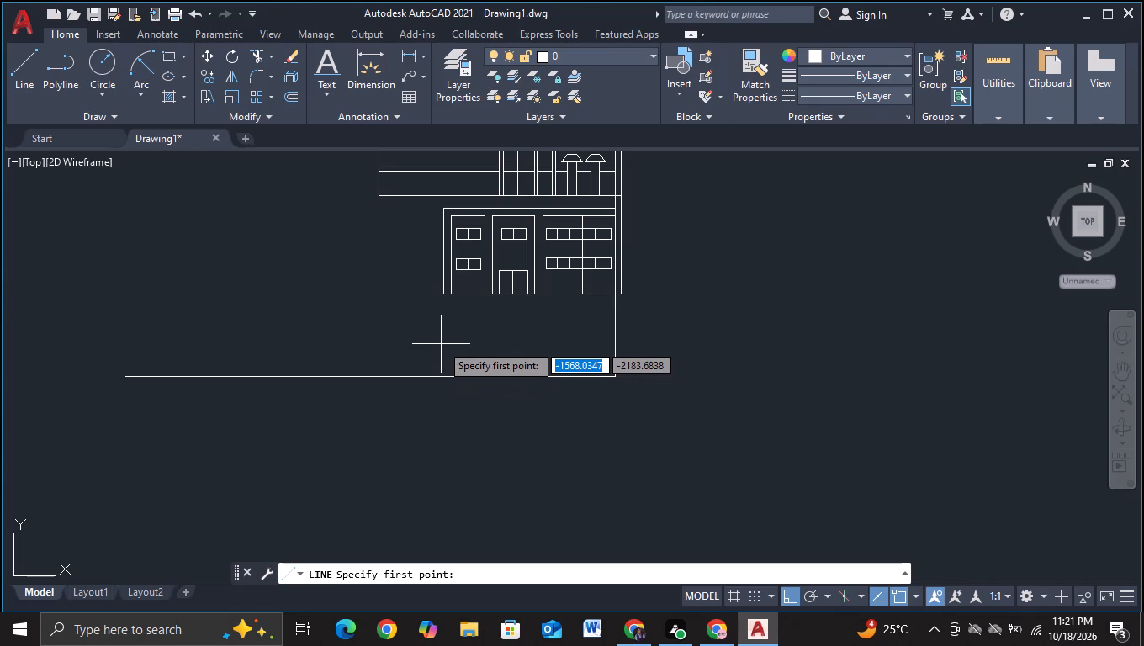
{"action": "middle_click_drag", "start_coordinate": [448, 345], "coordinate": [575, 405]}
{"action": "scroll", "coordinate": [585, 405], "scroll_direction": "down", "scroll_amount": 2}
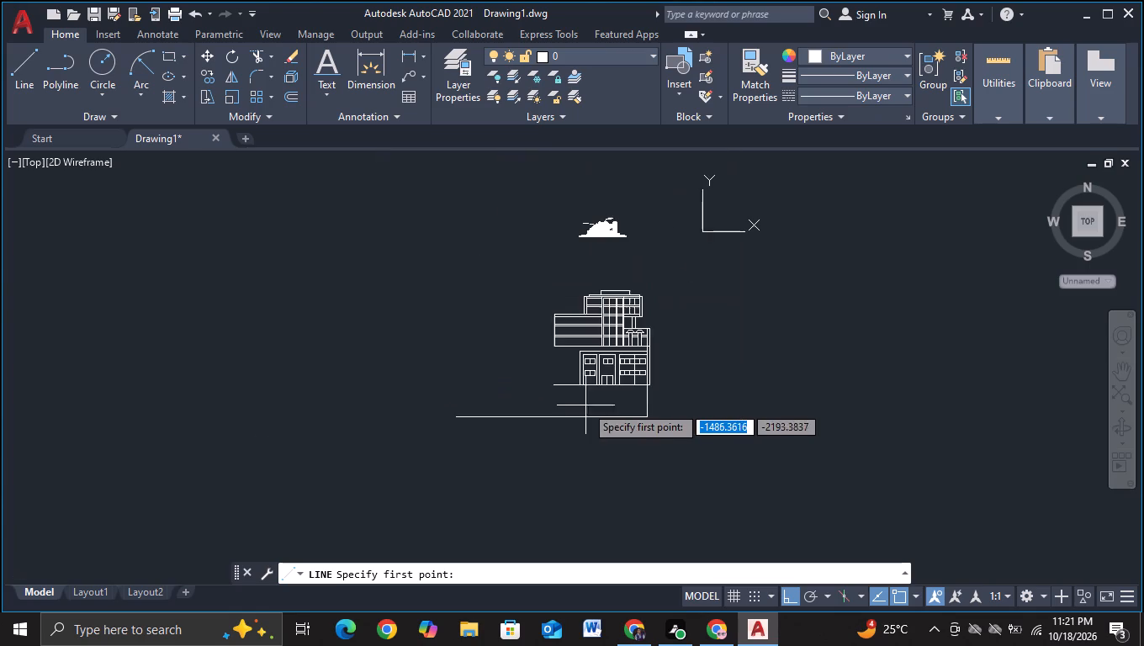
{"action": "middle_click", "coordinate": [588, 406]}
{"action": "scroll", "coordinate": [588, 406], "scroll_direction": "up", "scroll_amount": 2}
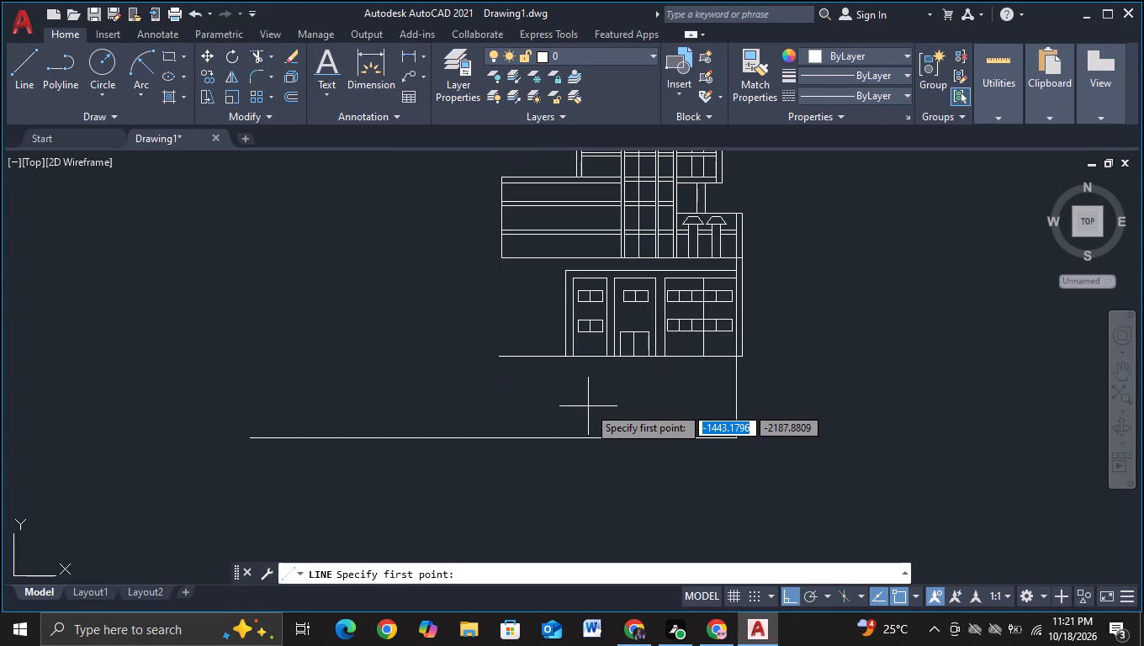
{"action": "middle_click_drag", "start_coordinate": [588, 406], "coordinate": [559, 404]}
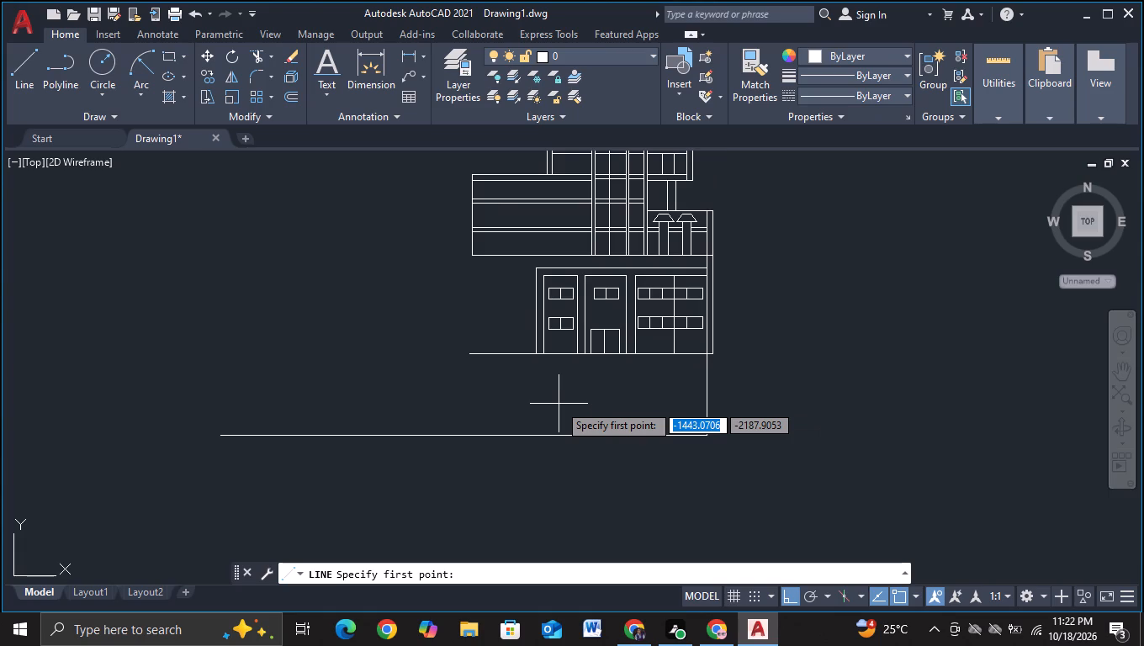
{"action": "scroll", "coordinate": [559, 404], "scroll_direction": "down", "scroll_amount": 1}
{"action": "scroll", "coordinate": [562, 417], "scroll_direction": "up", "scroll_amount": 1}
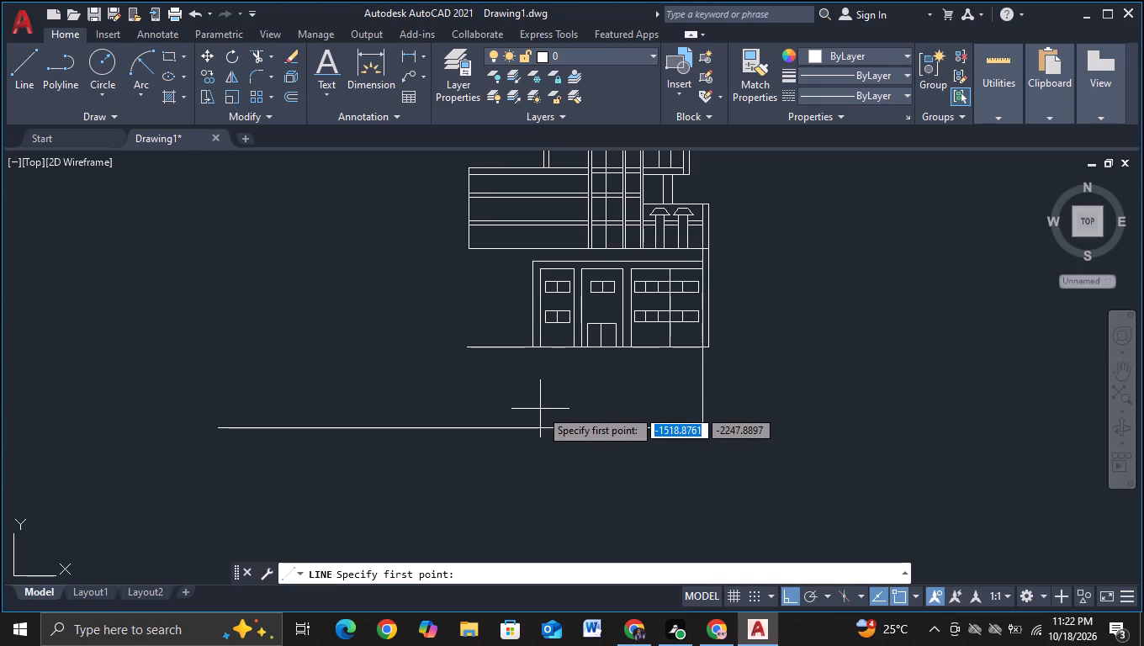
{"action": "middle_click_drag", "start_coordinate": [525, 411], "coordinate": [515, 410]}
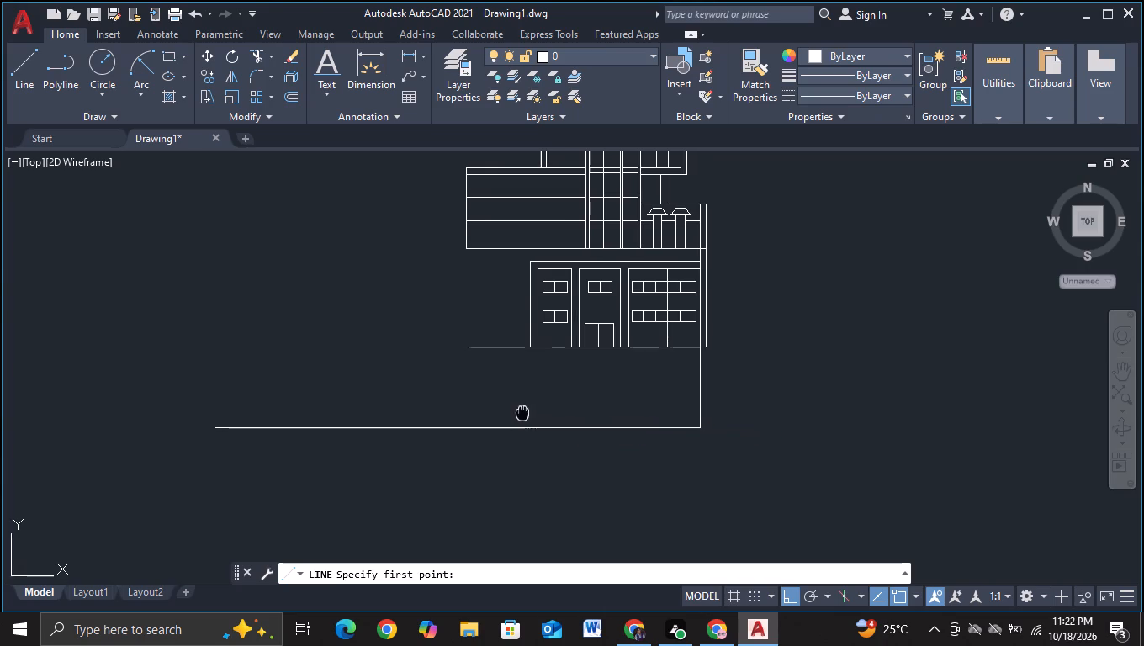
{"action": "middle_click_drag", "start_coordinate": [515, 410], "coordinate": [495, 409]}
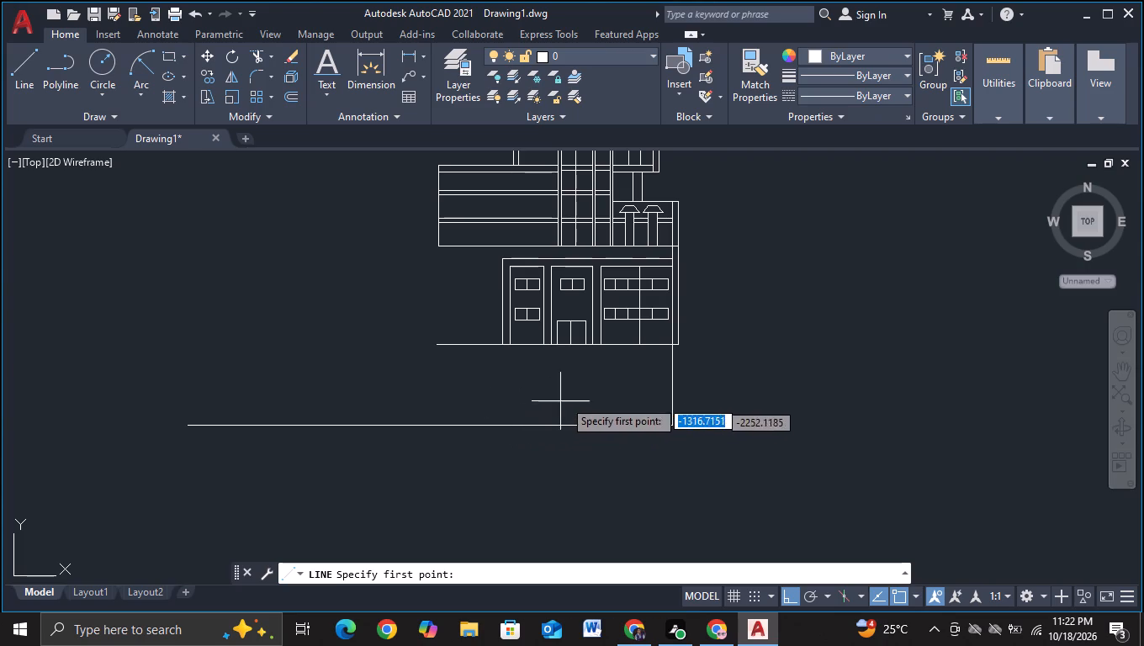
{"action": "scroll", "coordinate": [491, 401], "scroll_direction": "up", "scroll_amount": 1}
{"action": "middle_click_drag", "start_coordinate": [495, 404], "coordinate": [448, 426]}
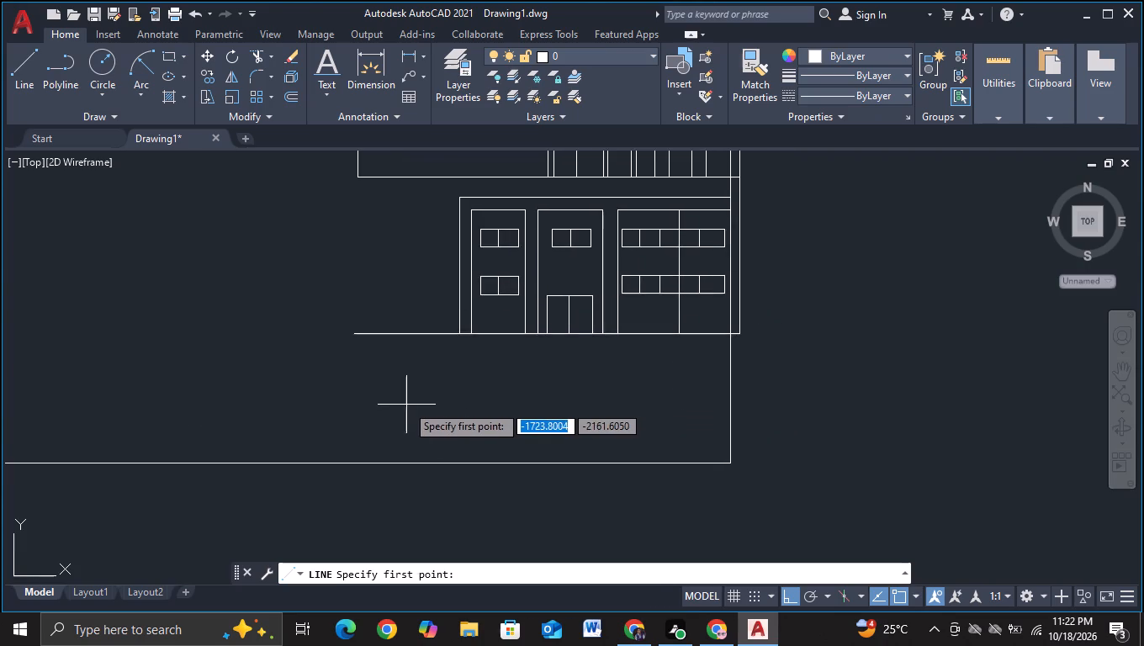
Draw two short vertical lines, the first about 88 units long, crossing the long base line below the building's left part.
{"action": "left_click", "coordinate": [17, 84]}
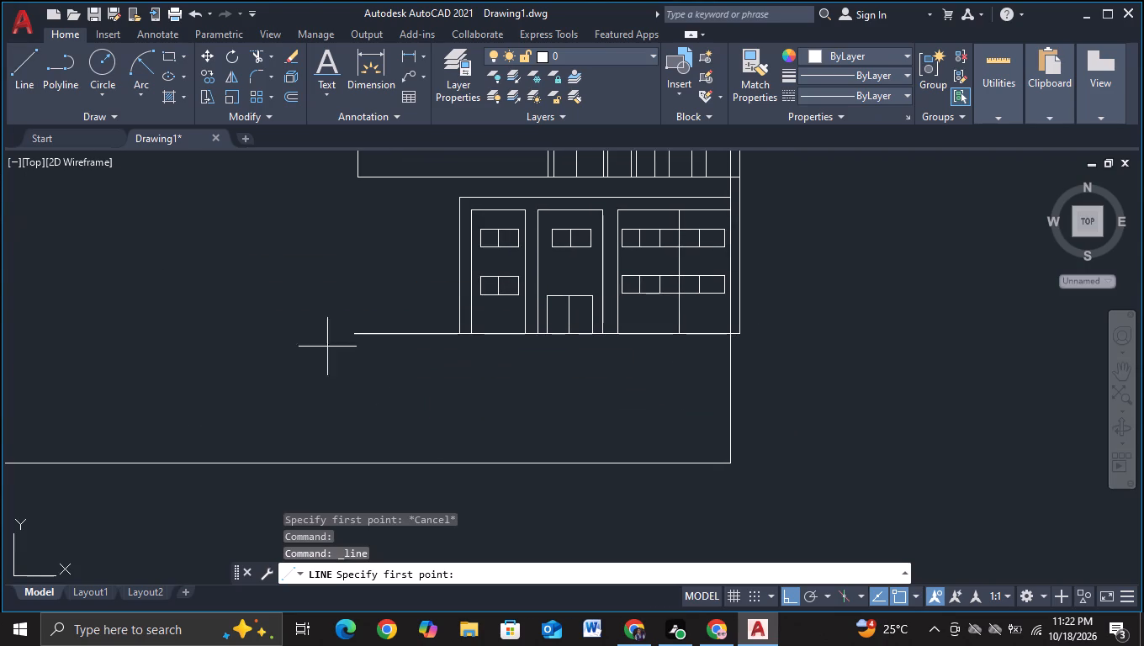
{"action": "scroll", "coordinate": [458, 400], "scroll_direction": "down", "scroll_amount": 1}
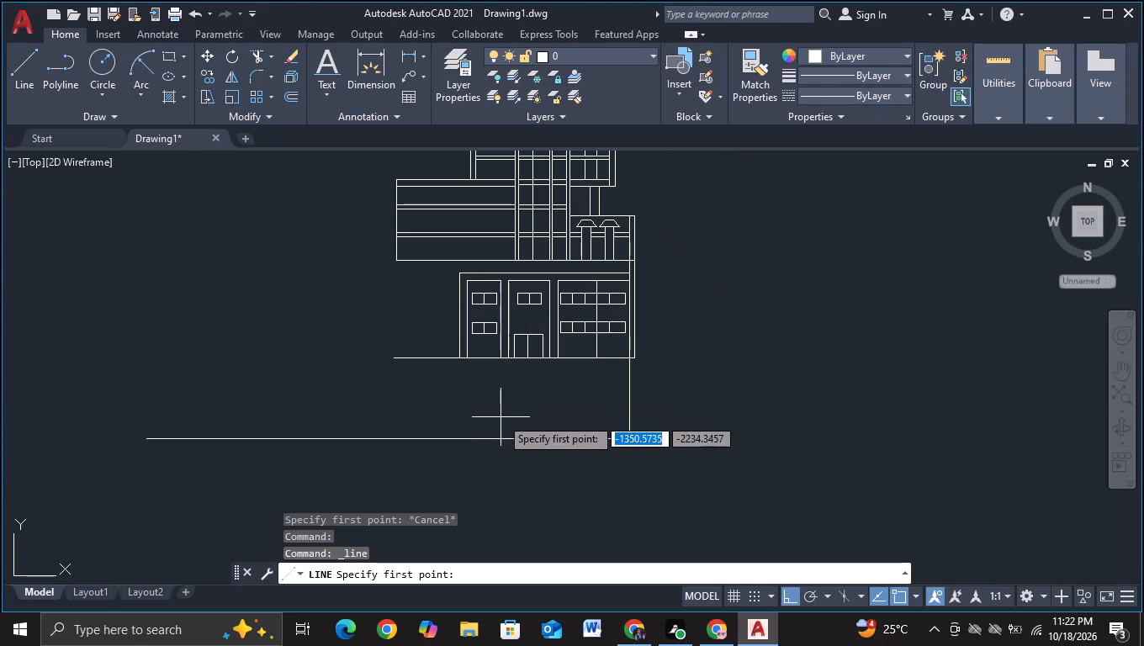
{"action": "scroll", "coordinate": [500, 417], "scroll_direction": "down", "scroll_amount": 1}
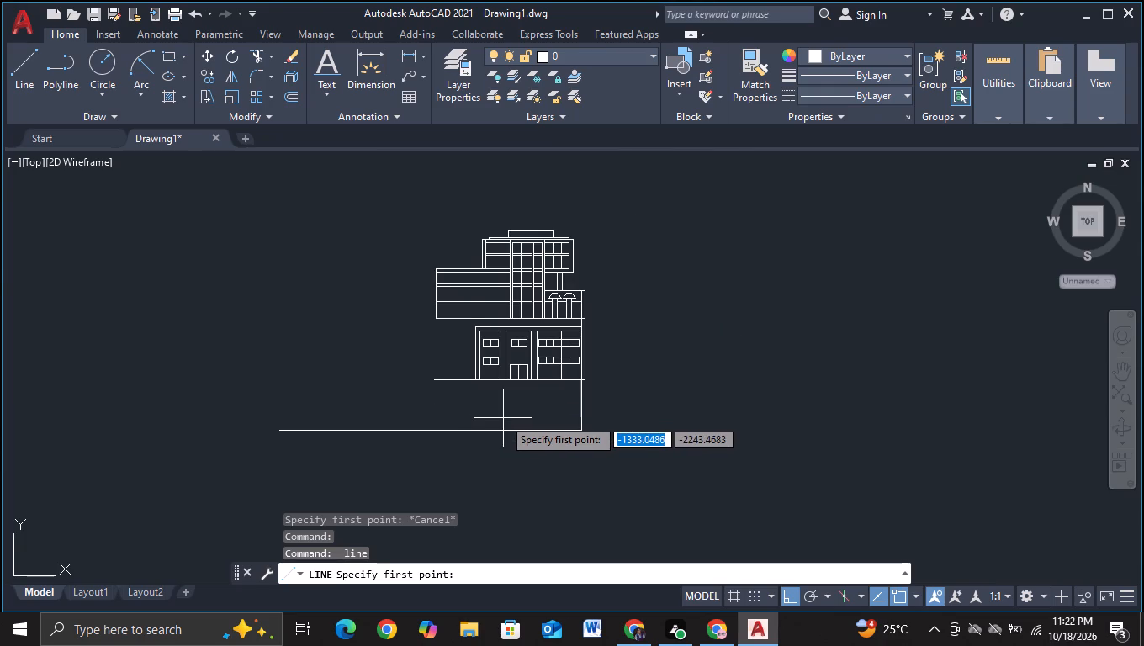
{"action": "scroll", "coordinate": [503, 418], "scroll_direction": "up", "scroll_amount": 1}
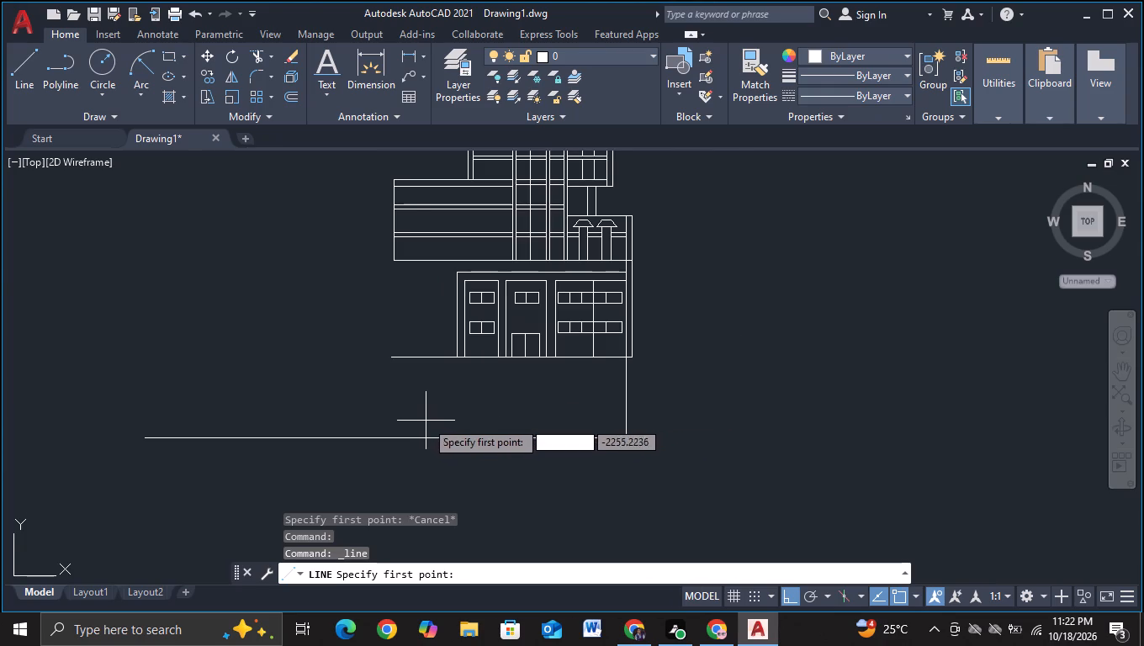
{"action": "scroll", "coordinate": [421, 441], "scroll_direction": "up", "scroll_amount": 2}
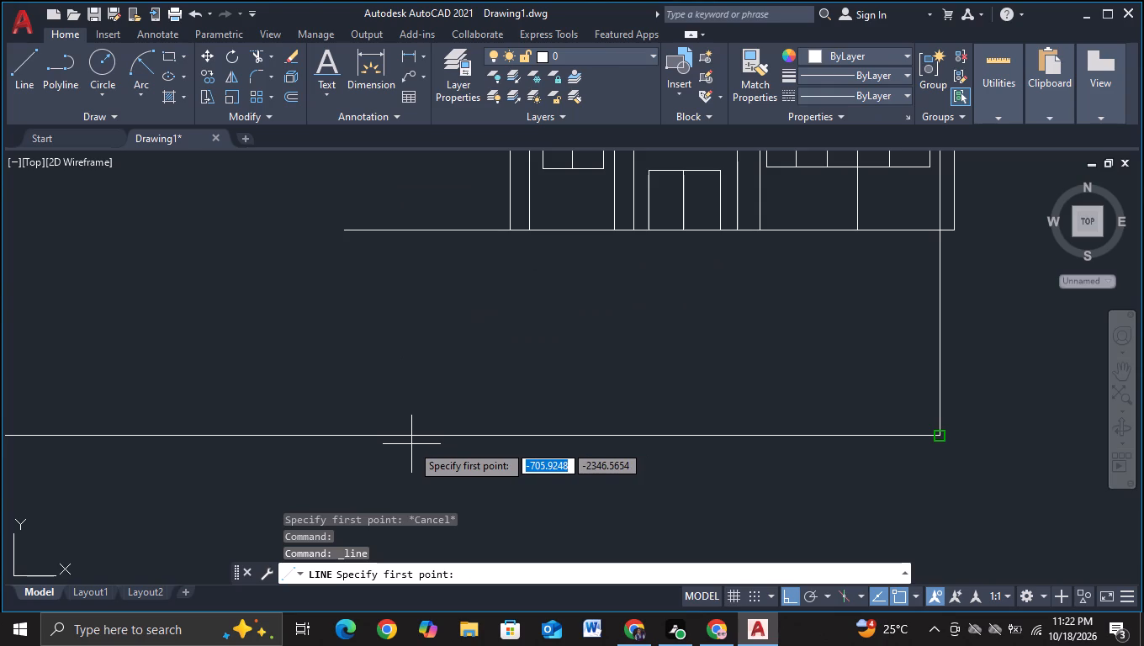
{"action": "left_click", "coordinate": [420, 447]}
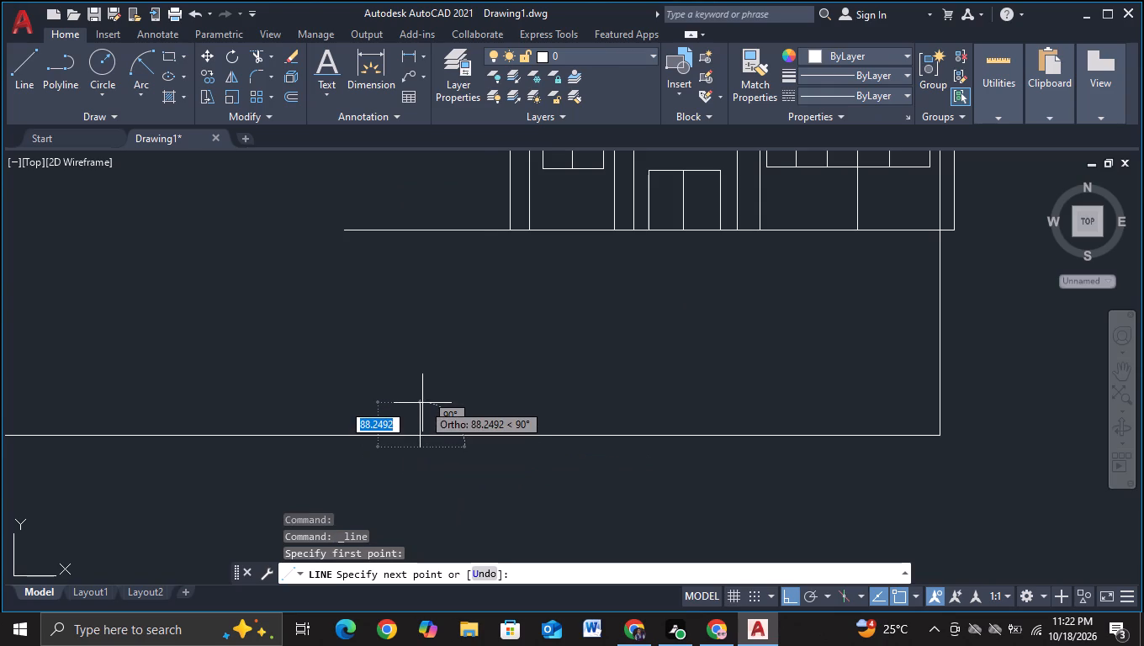
{"action": "left_click", "coordinate": [422, 403]}
{"action": "key", "text": "Escape"}
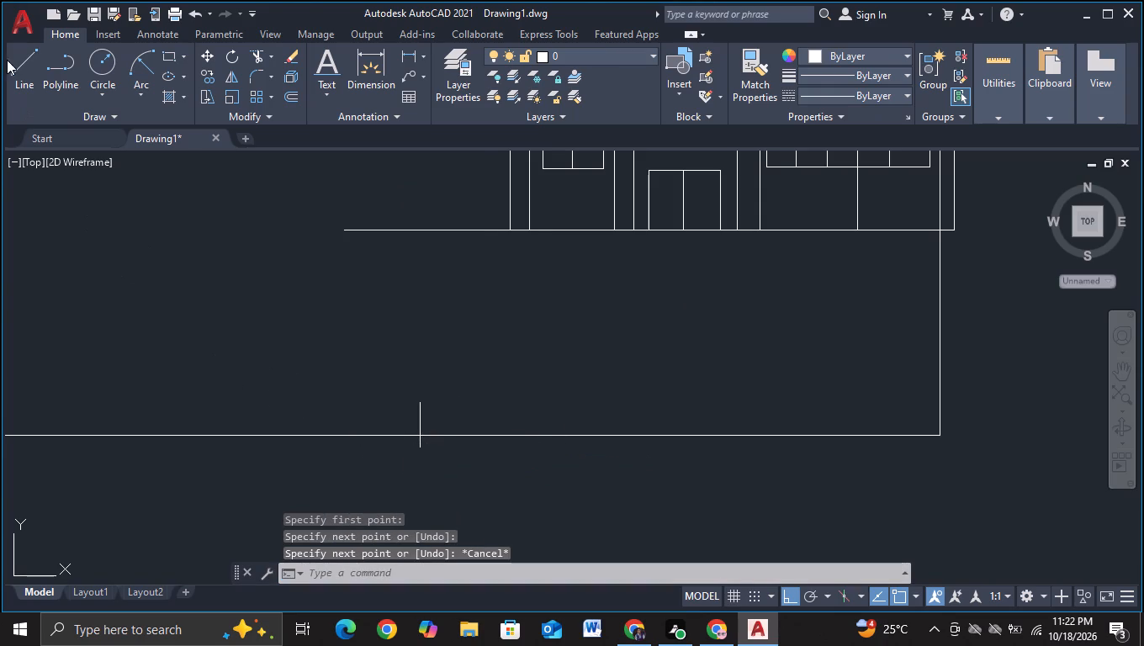
{"action": "left_click", "coordinate": [9, 71]}
{"action": "left_click", "coordinate": [509, 446]}
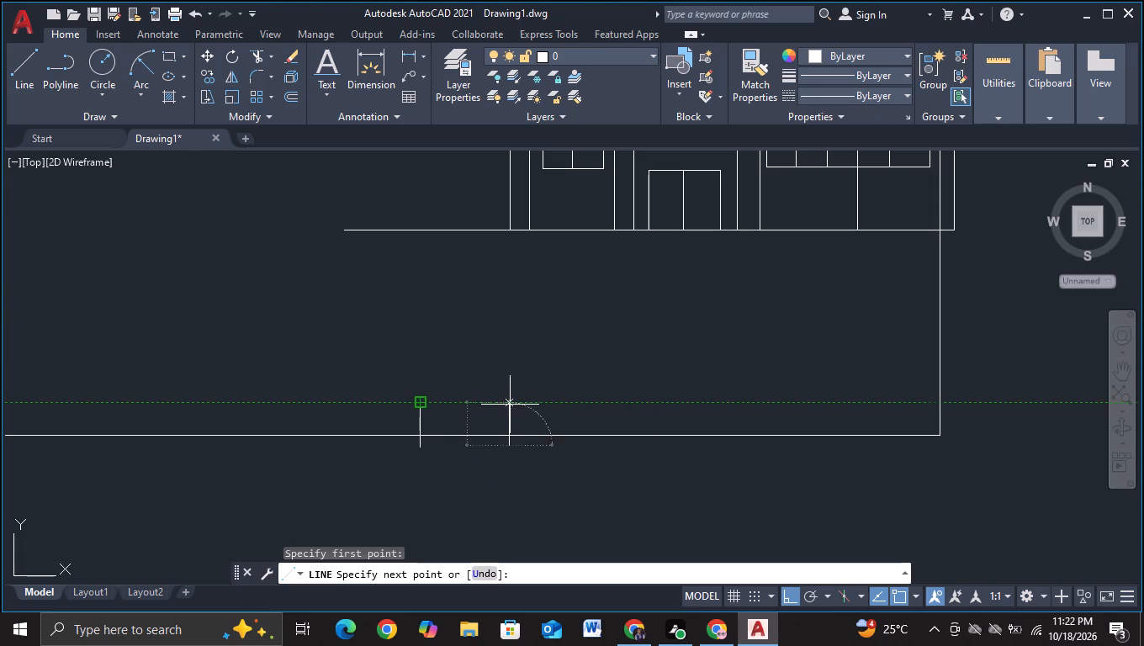
{"action": "left_click", "coordinate": [510, 405]}
{"action": "key", "text": "Escape"}
Draw a closed rectangle of lines about 315 wide by 213 high, resting on the two short verticals and overhanging them.
{"action": "left_click", "coordinate": [16, 95]}
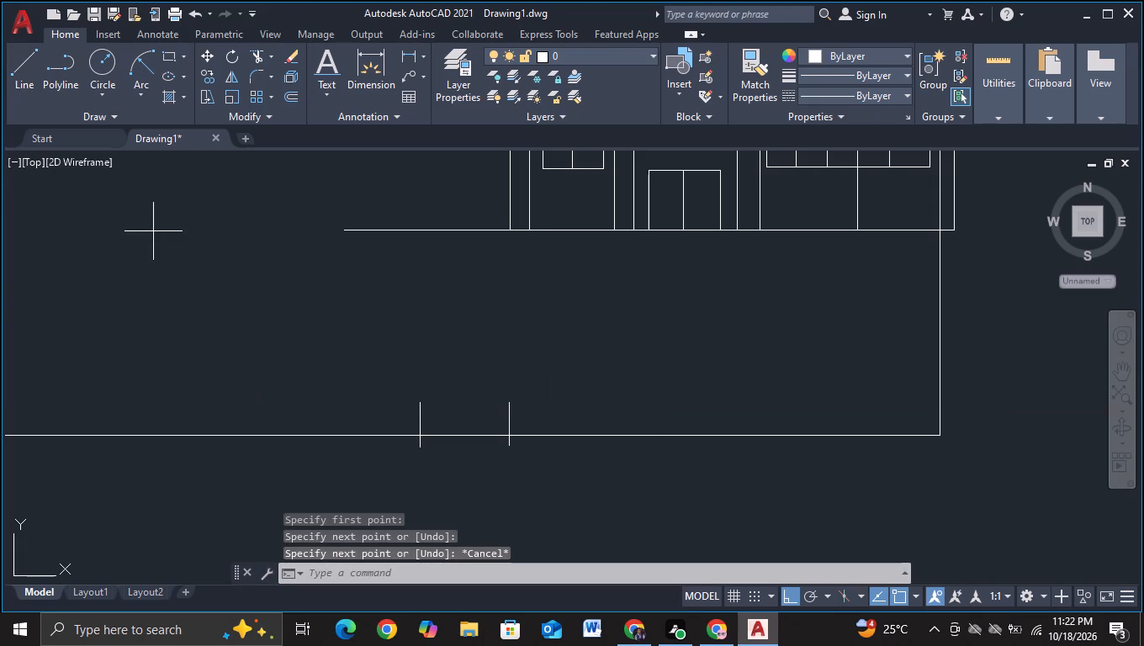
{"action": "left_click", "coordinate": [412, 402]}
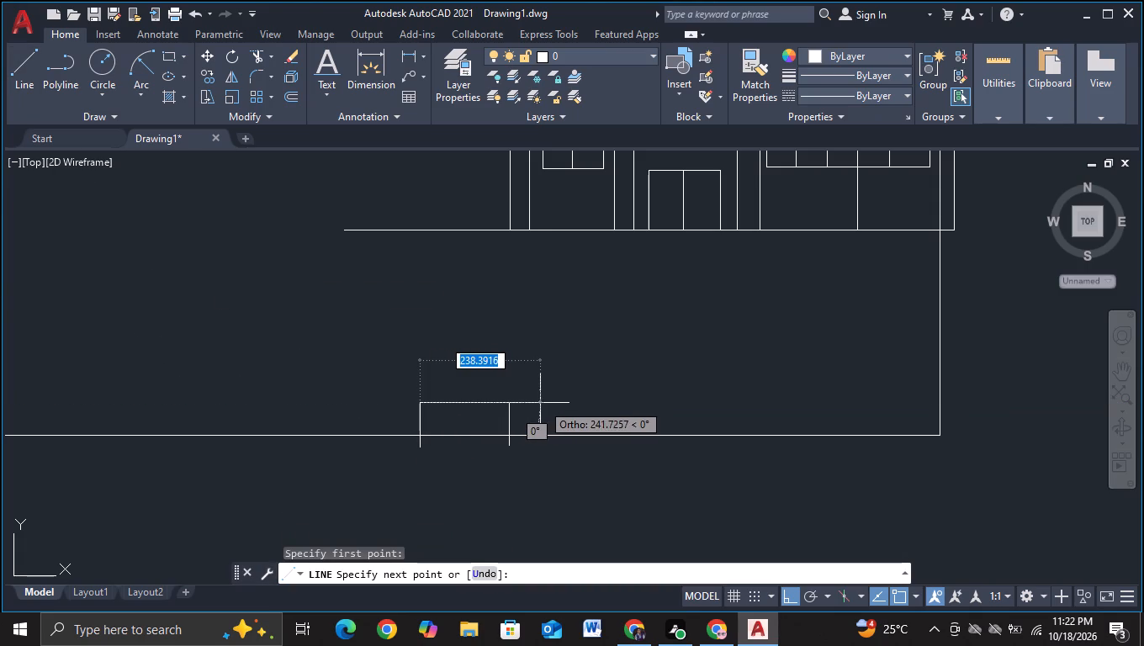
{"action": "left_click", "coordinate": [534, 401]}
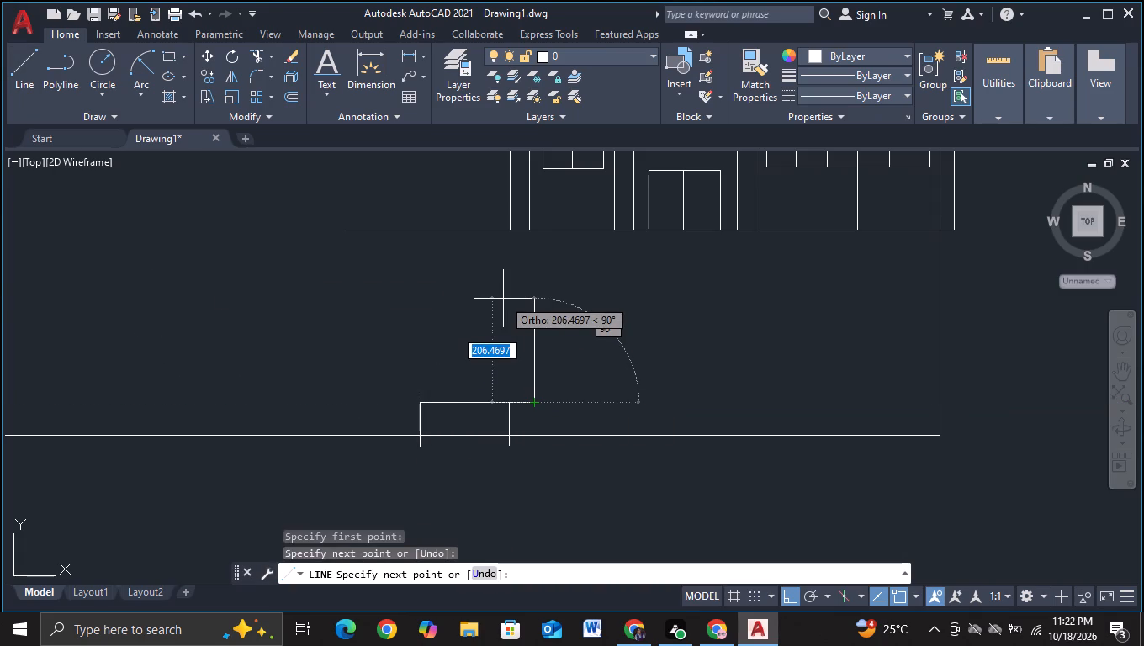
{"action": "left_click", "coordinate": [511, 295]}
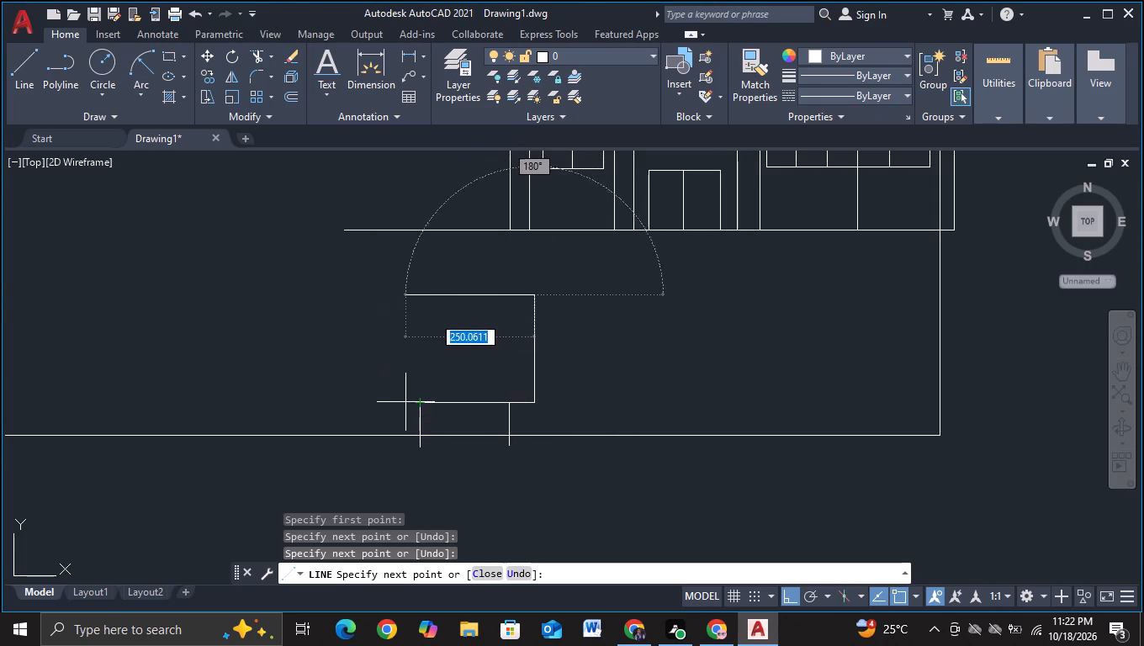
{"action": "left_click", "coordinate": [375, 299]}
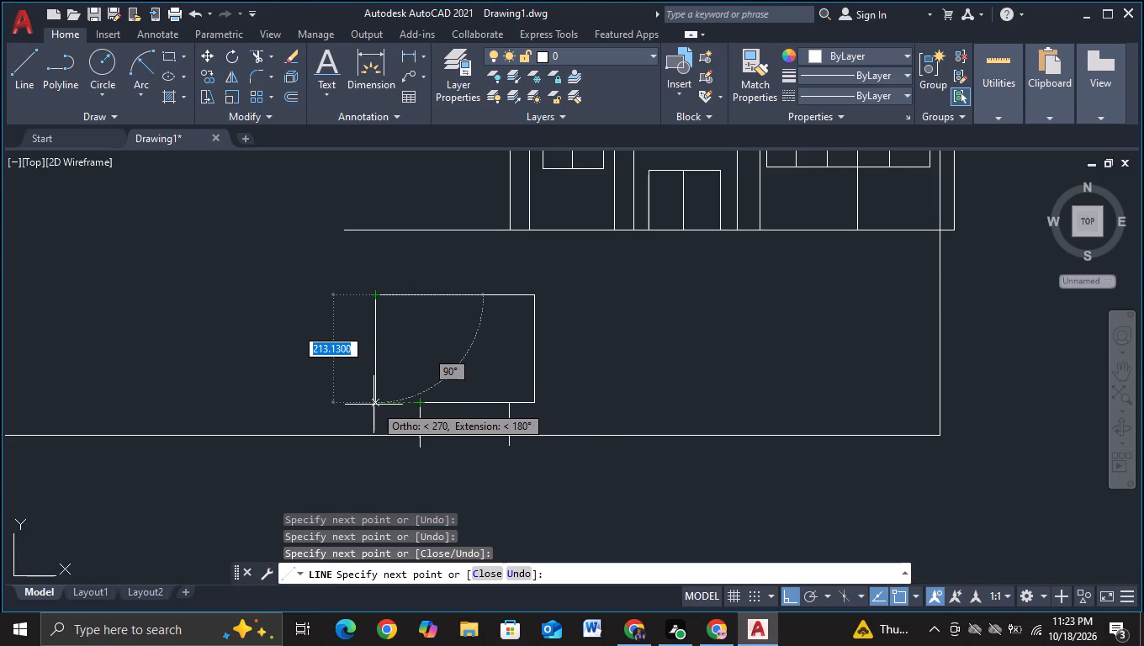
{"action": "left_click", "coordinate": [373, 405]}
{"action": "left_click", "coordinate": [415, 405]}
{"action": "key", "text": "Escape"}
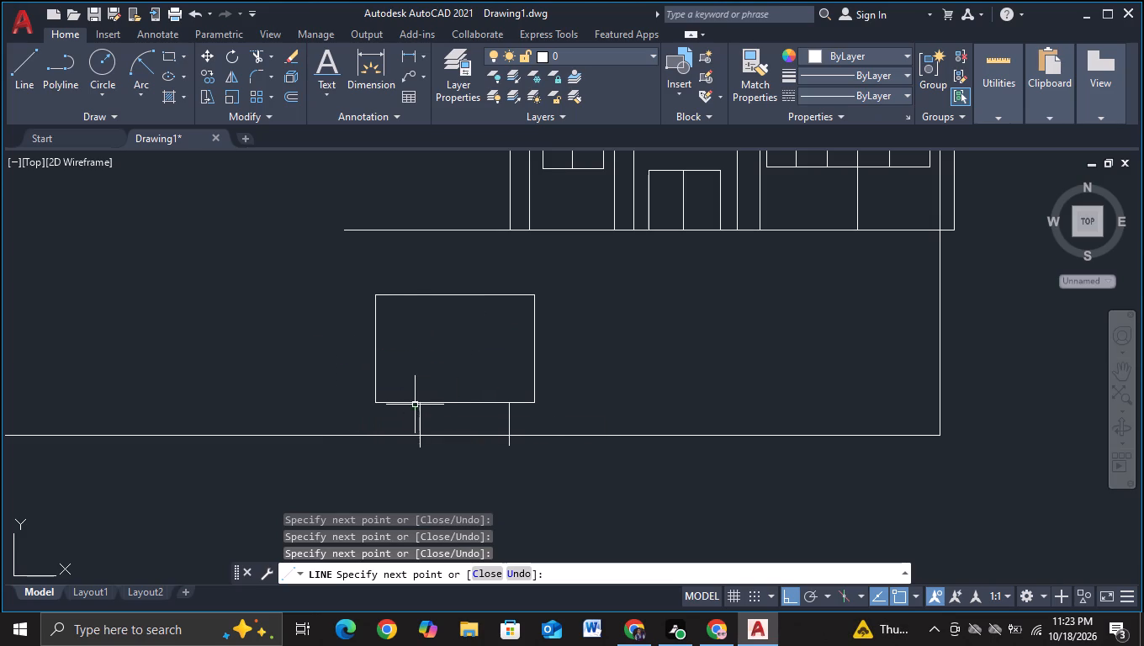
Move the rectangle about 15 units to the right so it sits more centrally over the two short verticals.
{"action": "left_click", "coordinate": [339, 278]}
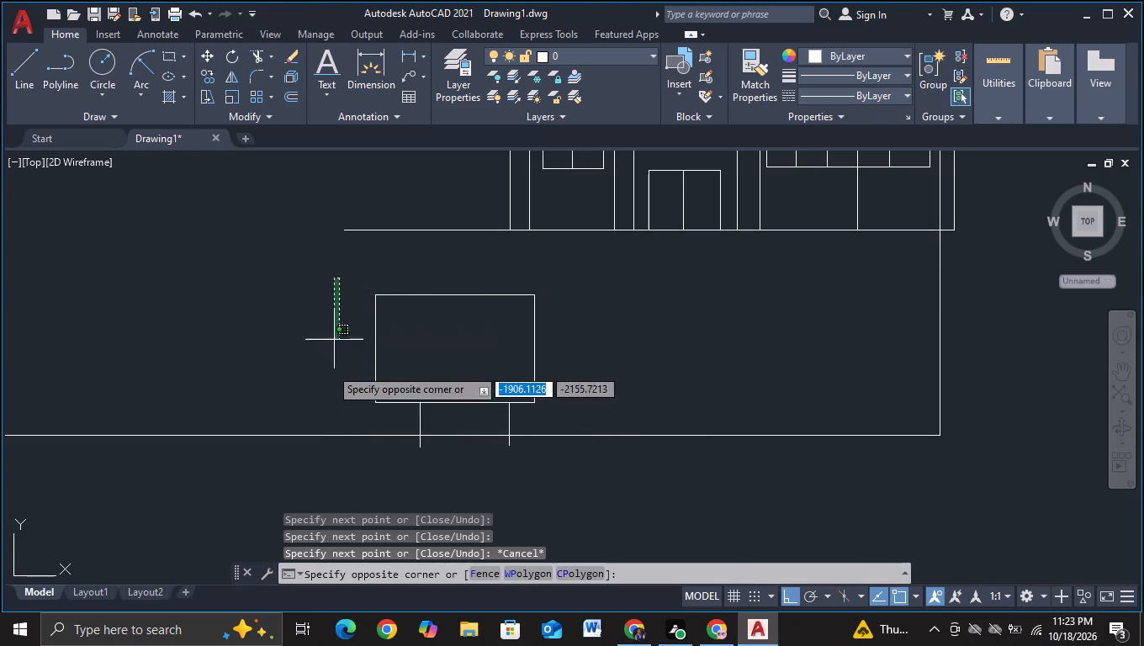
{"action": "left_click", "coordinate": [571, 416]}
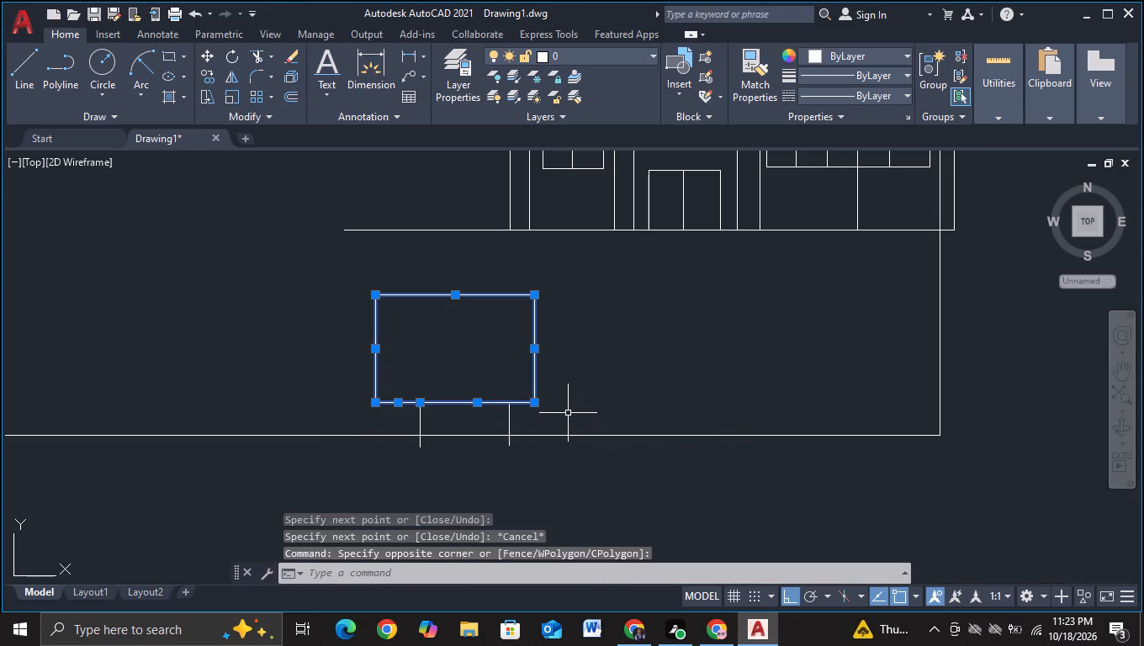
{"action": "key", "text": "m"}
{"action": "left_click", "coordinate": [641, 451]}
{"action": "left_click", "coordinate": [471, 371]}
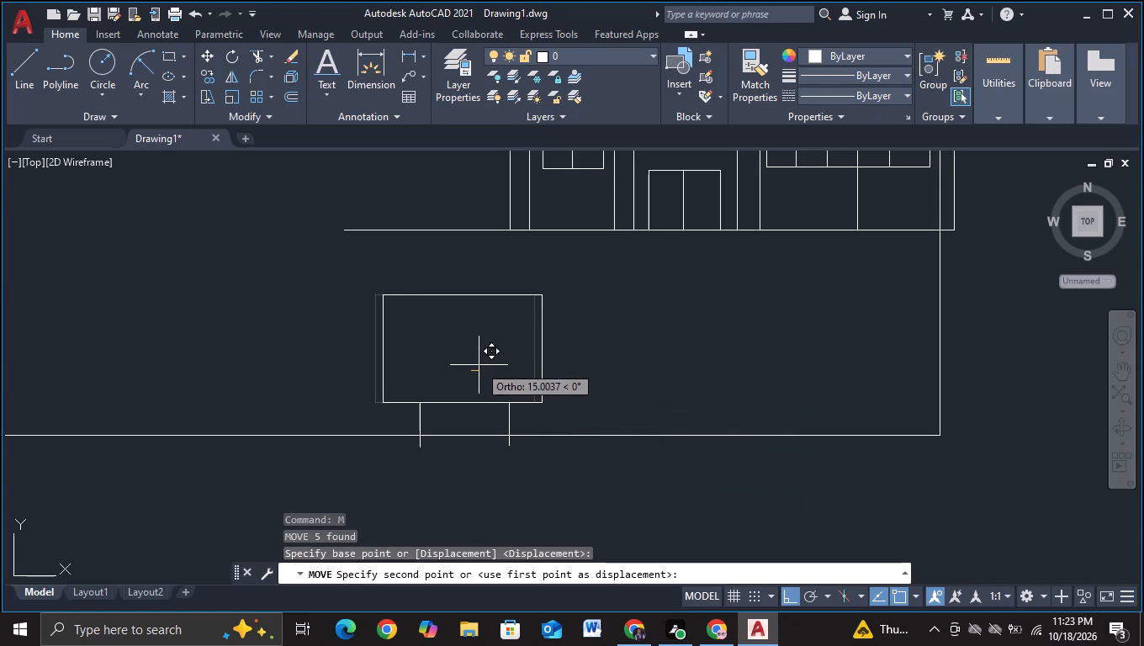
{"action": "left_click", "coordinate": [479, 365]}
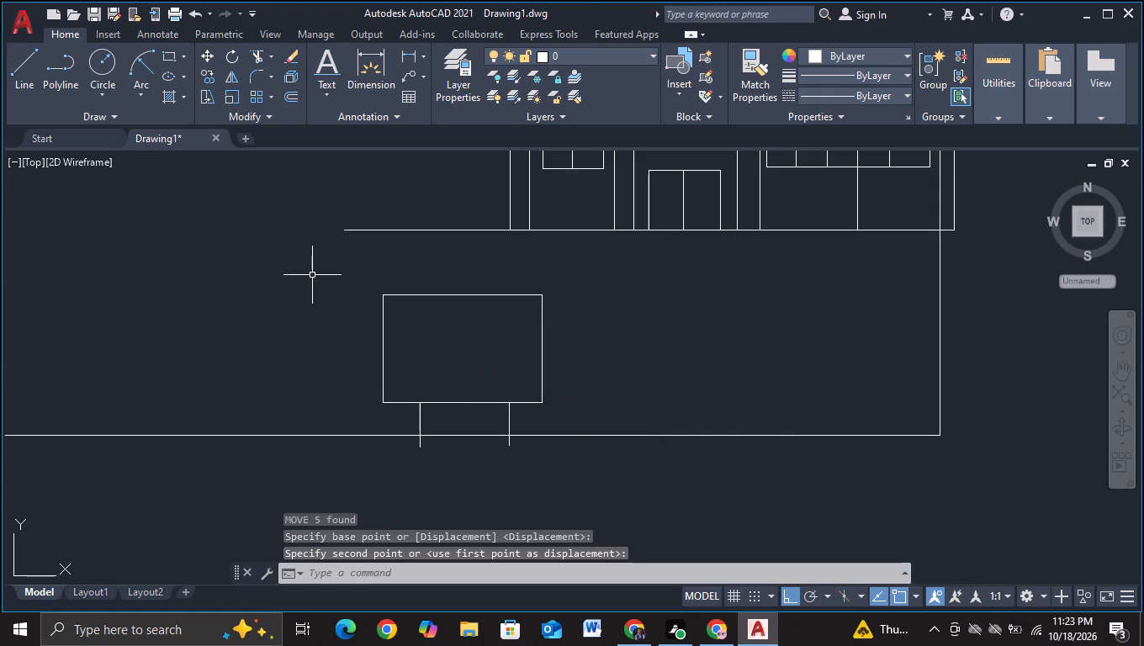
Trim the ends of the two short verticals that extend below the long base line.
{"action": "left_click", "coordinate": [246, 55]}
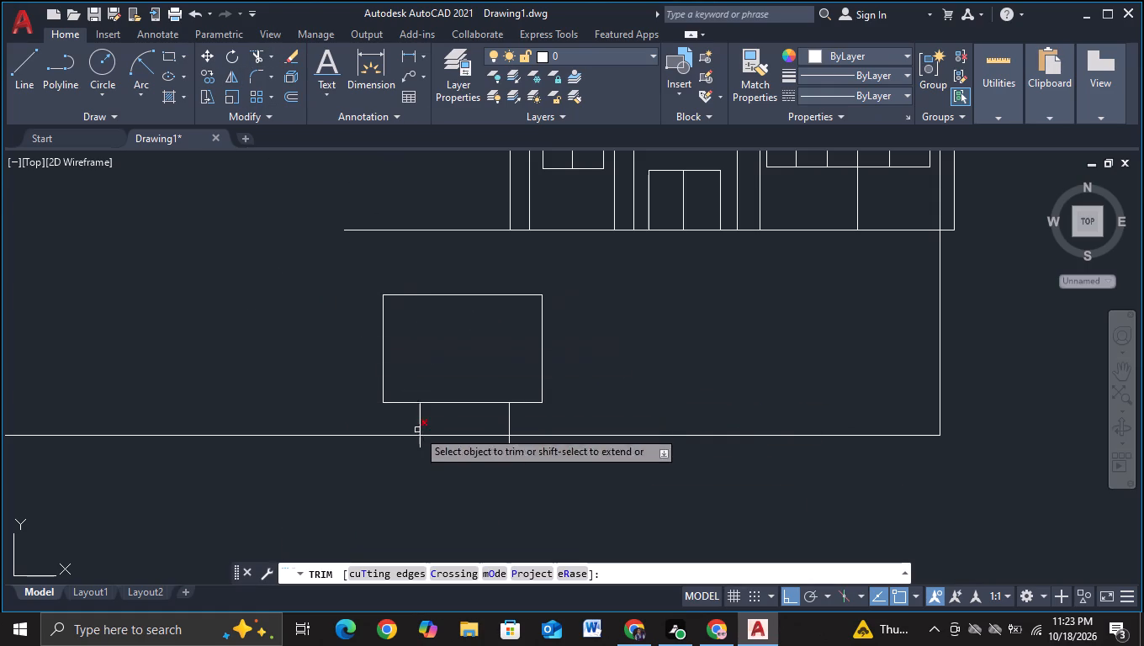
{"action": "left_click", "coordinate": [418, 442]}
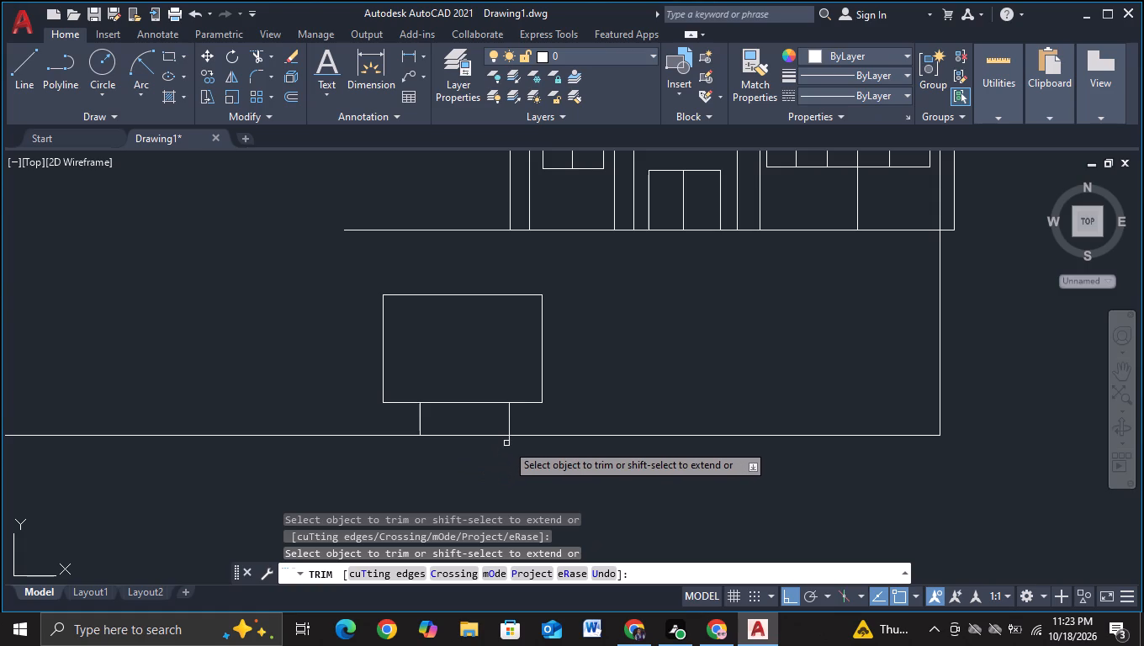
{"action": "left_click", "coordinate": [507, 443]}
{"action": "scroll", "coordinate": [521, 450], "scroll_direction": "down", "scroll_amount": 1}
{"action": "left_click", "coordinate": [401, 337]}
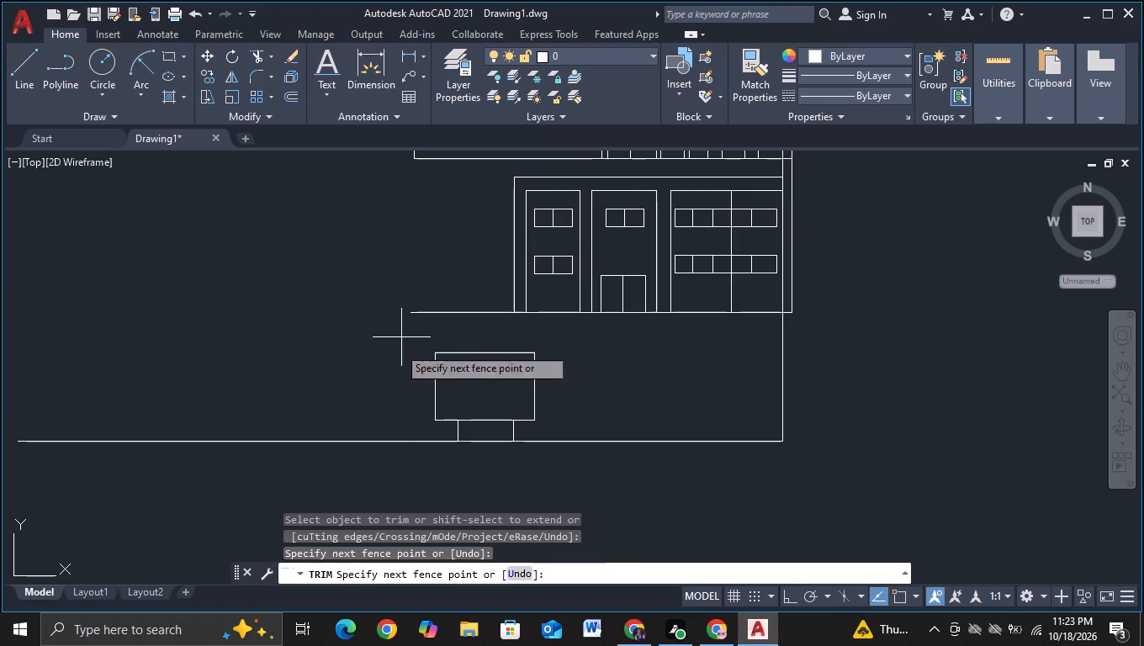
{"action": "key", "text": "Escape"}
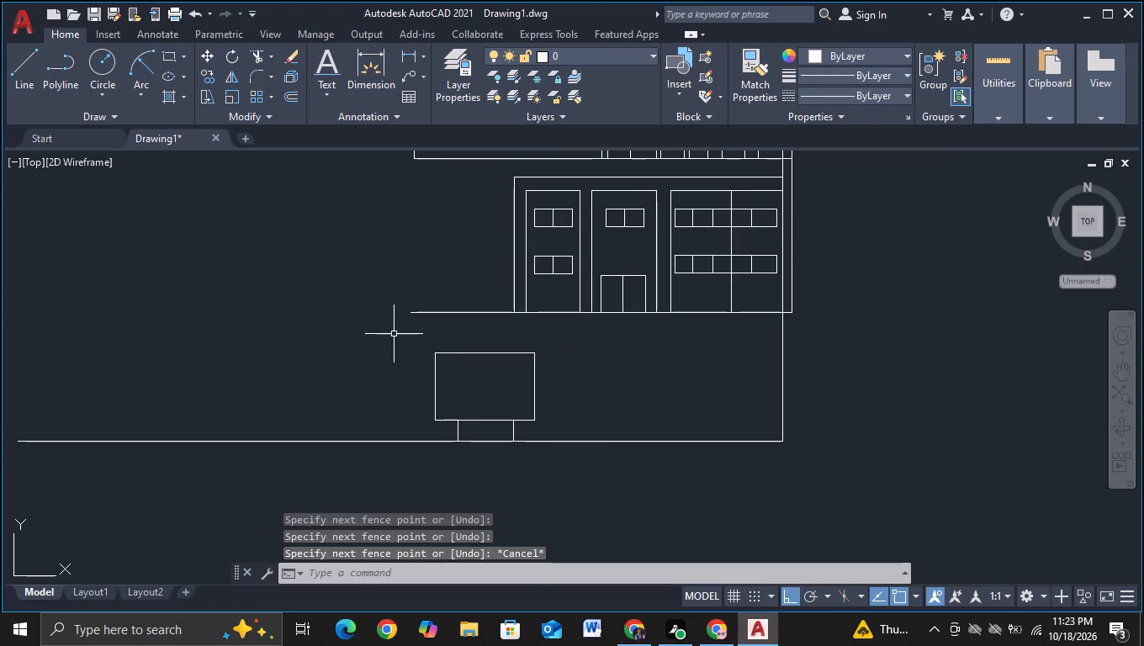
Scale the signboard and its two legs down by a factor of about 0.83 from a base point inside the board.
{"action": "left_click", "coordinate": [395, 334]}
{"action": "left_click", "coordinate": [567, 471]}
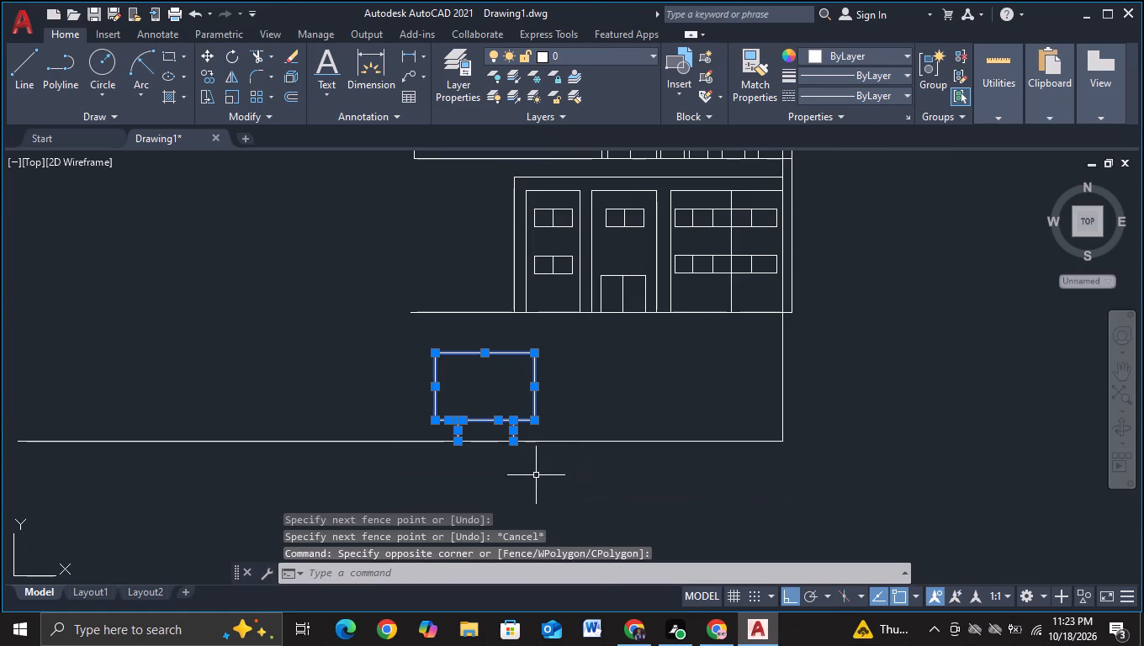
{"action": "key", "text": "s"}
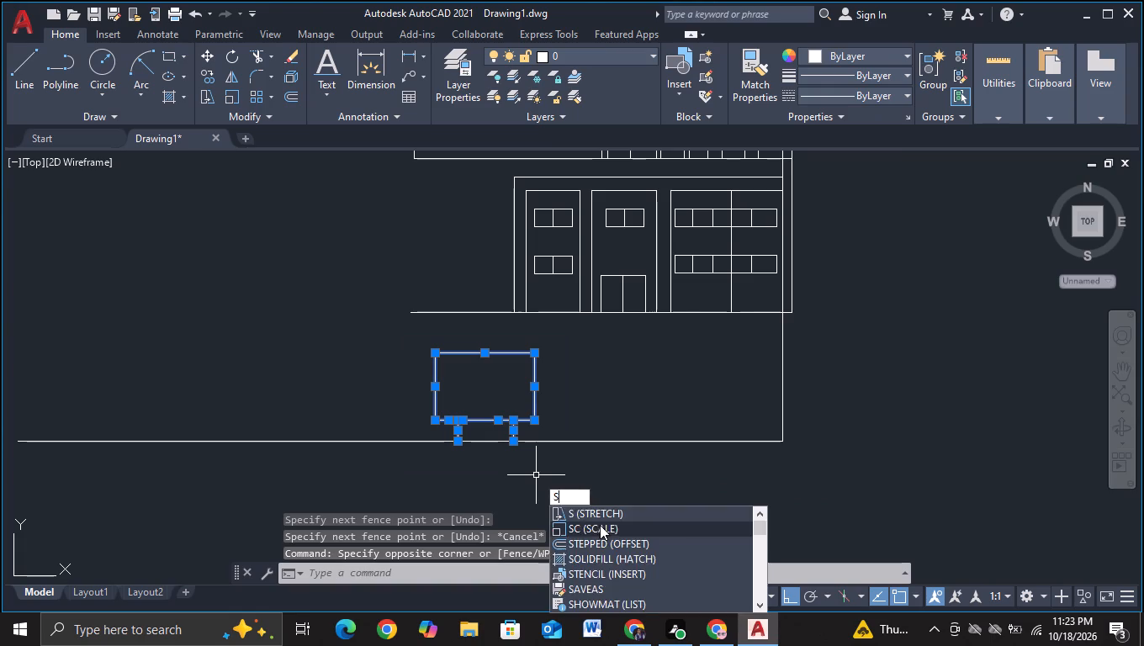
{"action": "left_click", "coordinate": [601, 523]}
{"action": "left_click", "coordinate": [502, 394]}
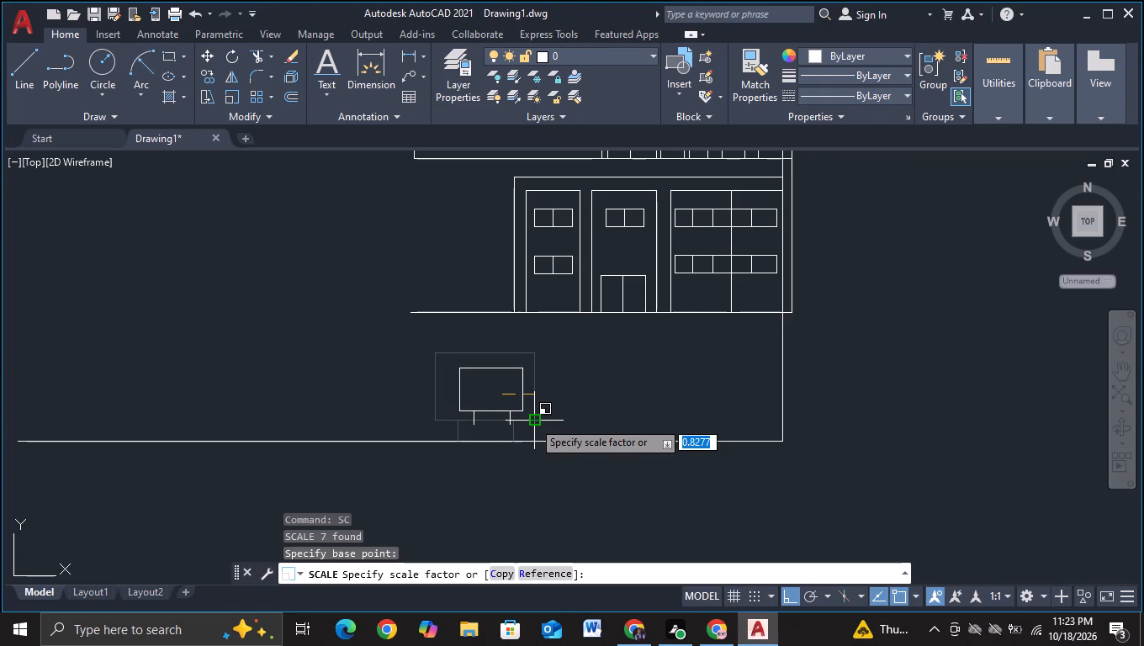
{"action": "left_click", "coordinate": [529, 413]}
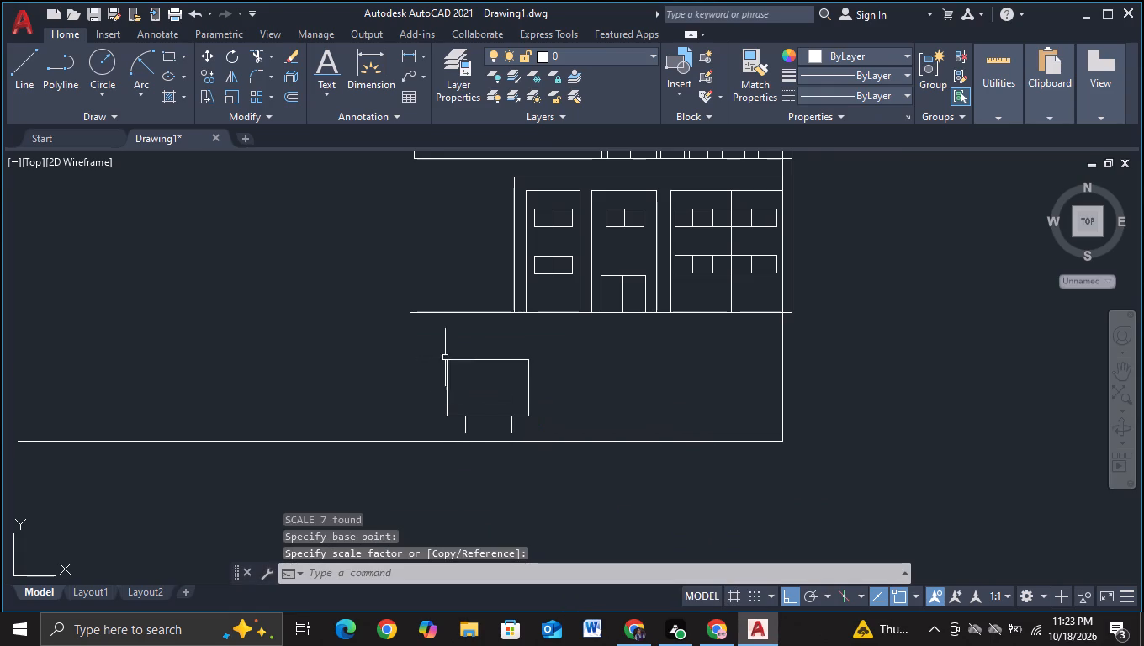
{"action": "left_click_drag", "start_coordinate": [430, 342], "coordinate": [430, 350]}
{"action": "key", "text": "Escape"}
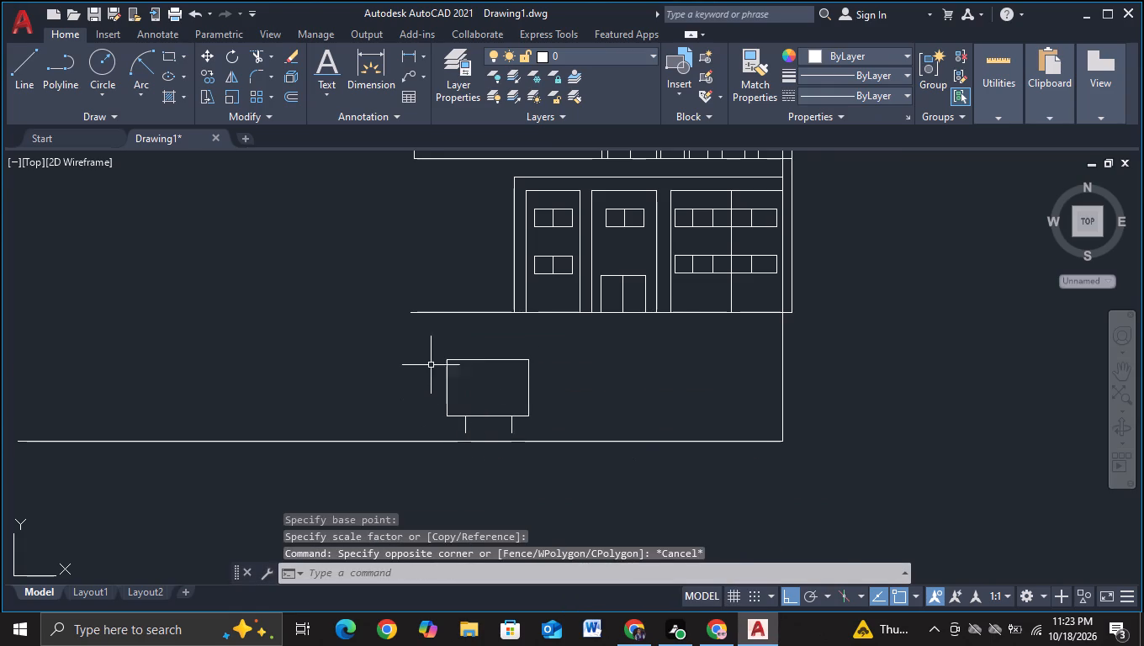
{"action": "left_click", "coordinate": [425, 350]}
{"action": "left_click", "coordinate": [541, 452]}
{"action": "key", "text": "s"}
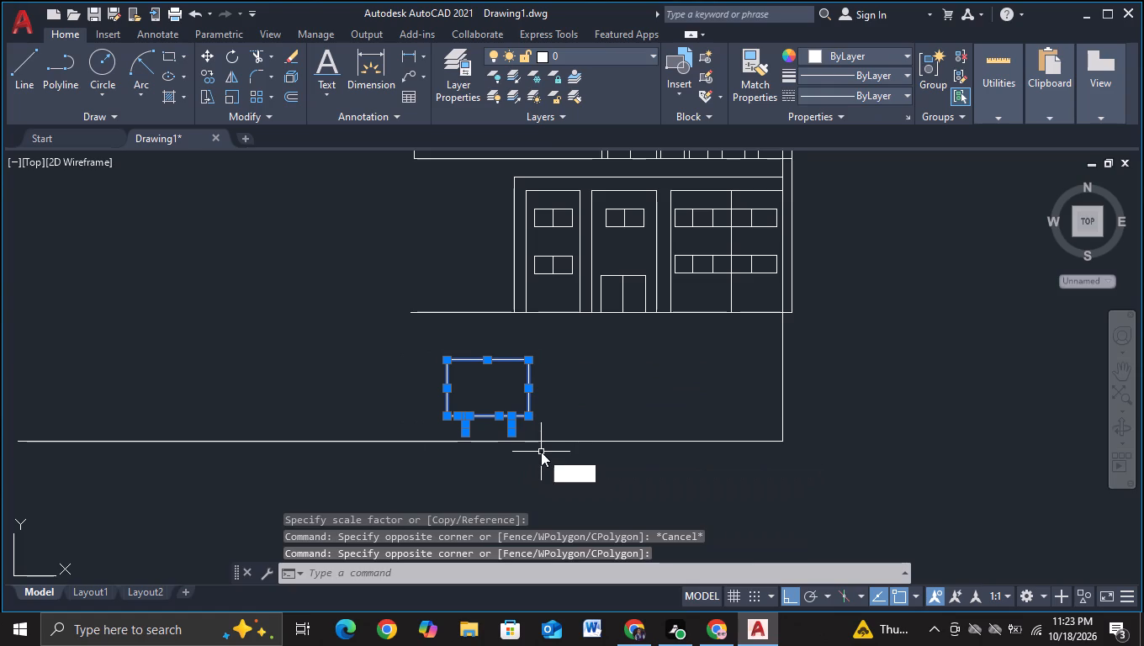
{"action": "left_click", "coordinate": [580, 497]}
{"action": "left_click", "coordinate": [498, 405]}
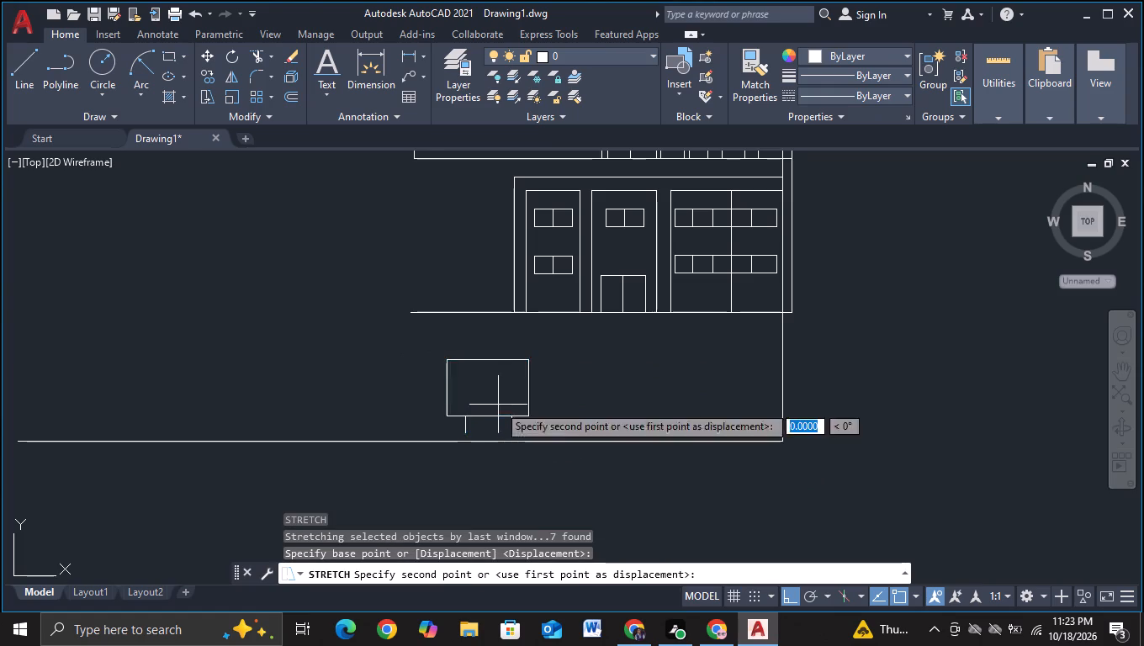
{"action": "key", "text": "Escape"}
Scale the signboard with its legs down again to roughly half size, with object snap off.
{"action": "left_click", "coordinate": [421, 347]}
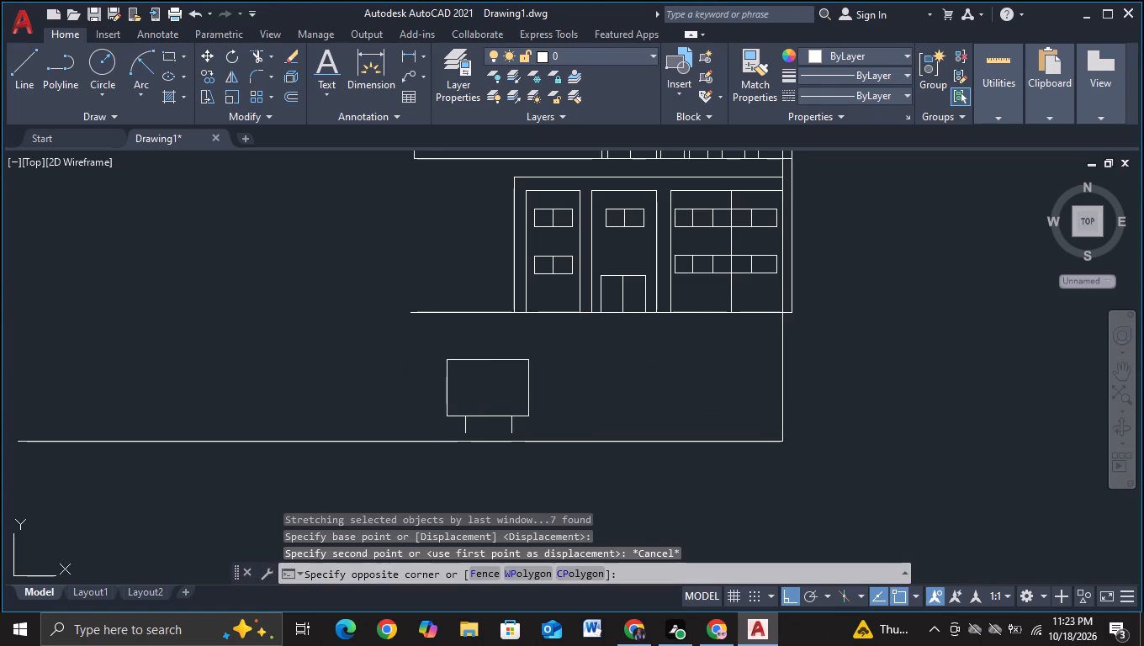
{"action": "left_click", "coordinate": [552, 462]}
{"action": "key", "text": "s"}
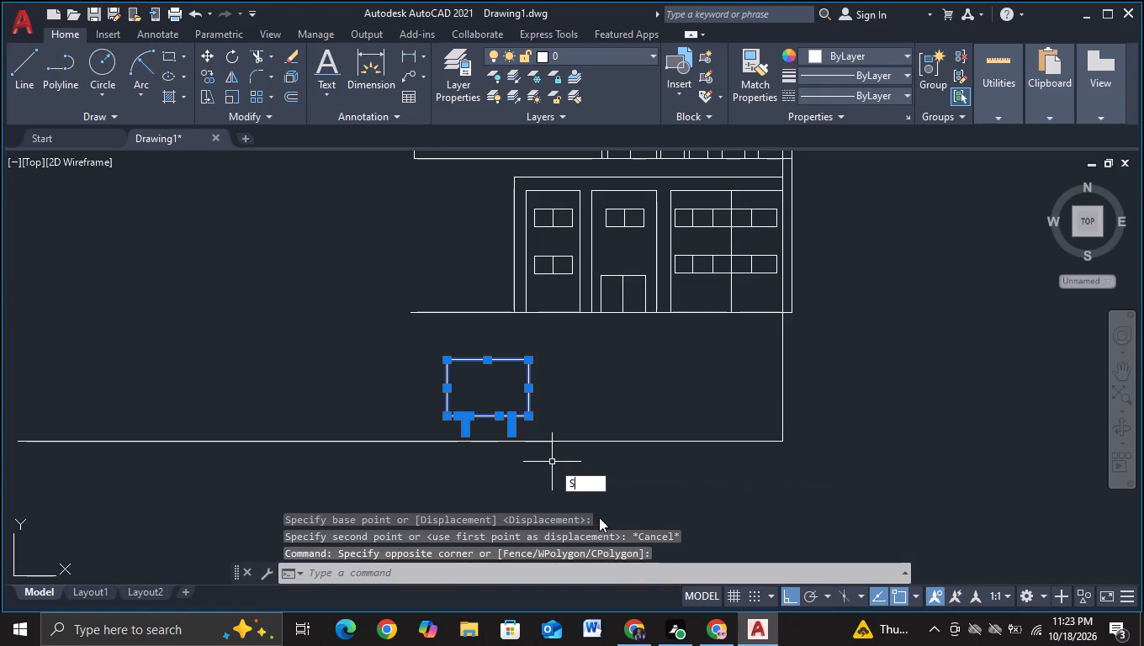
{"action": "left_click", "coordinate": [599, 517]}
{"action": "left_click", "coordinate": [485, 394]}
{"action": "scroll", "coordinate": [498, 415], "scroll_direction": "up", "scroll_amount": 1}
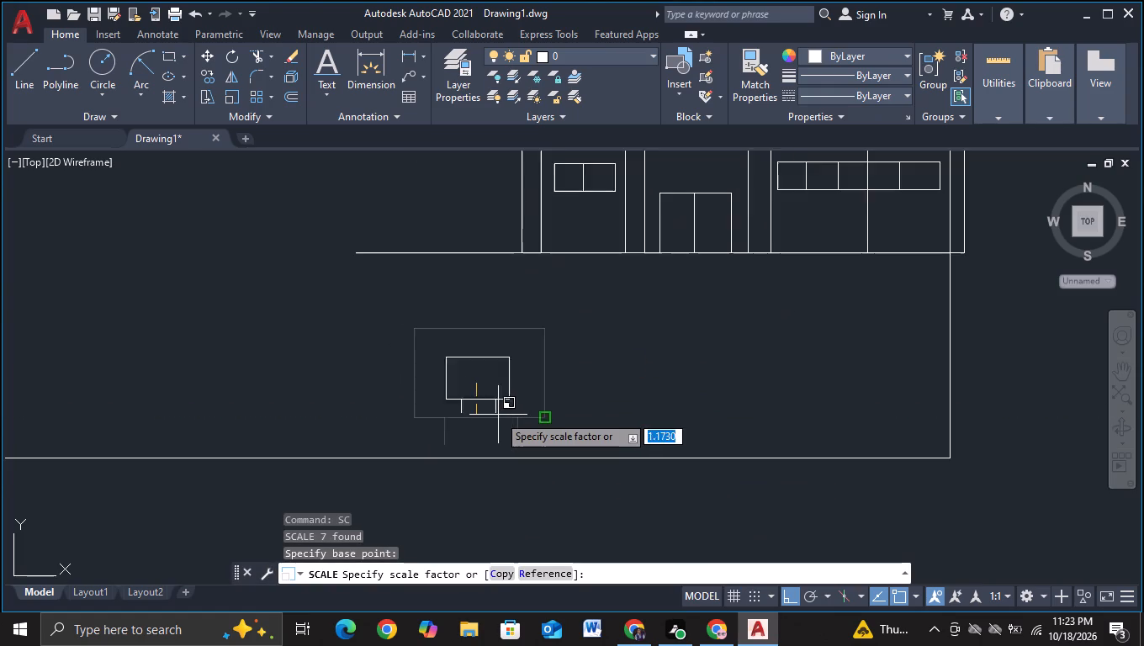
{"action": "scroll", "coordinate": [498, 415], "scroll_direction": "up", "scroll_amount": 1}
{"action": "key", "text": "F3"}
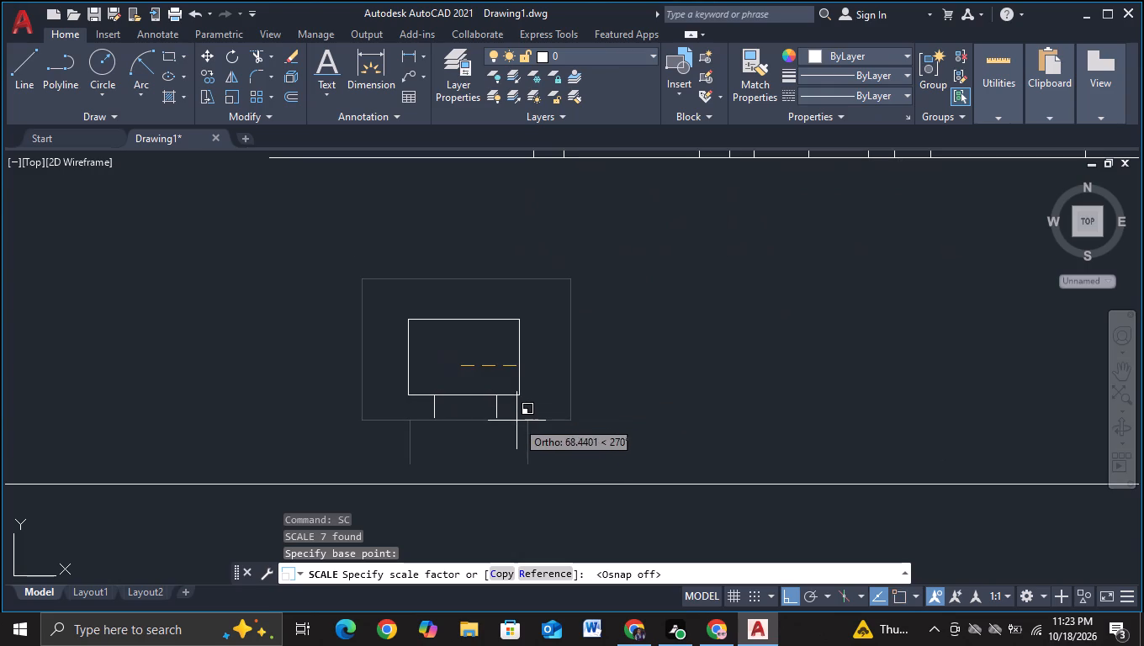
{"action": "left_click", "coordinate": [516, 421]}
Move the reduced signboard diagonally down and to the right, with ortho off, so its legs stand on the long base line.
{"action": "left_click", "coordinate": [369, 265]}
{"action": "left_click", "coordinate": [571, 450]}
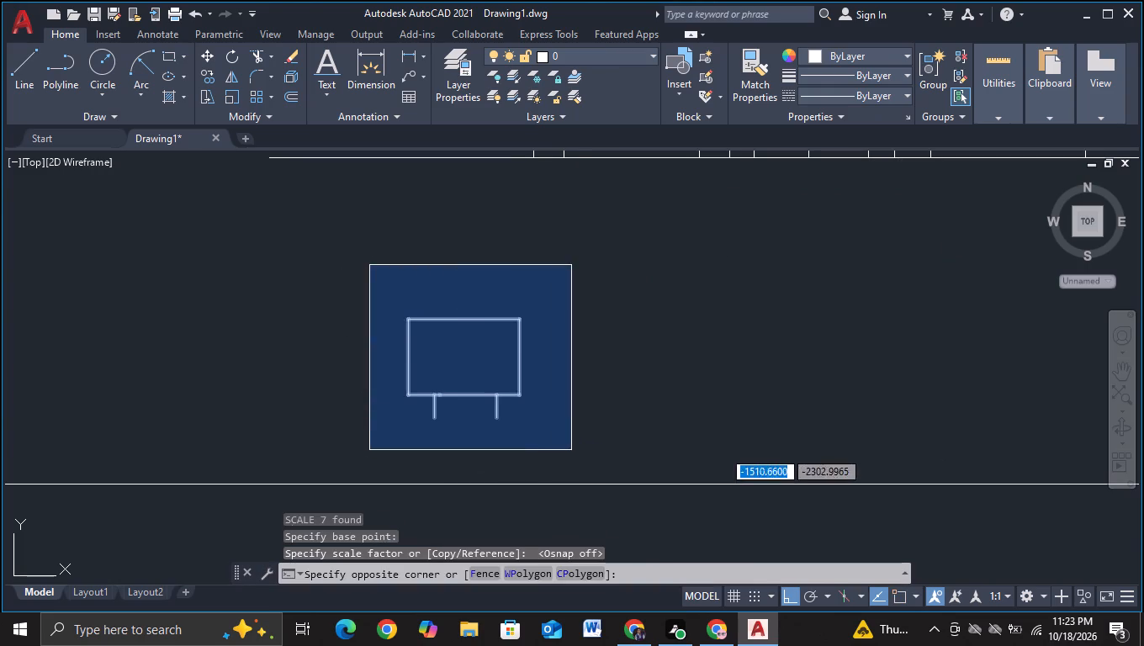
{"action": "scroll", "coordinate": [565, 453], "scroll_direction": "down", "scroll_amount": 2}
{"action": "key", "text": "c"}
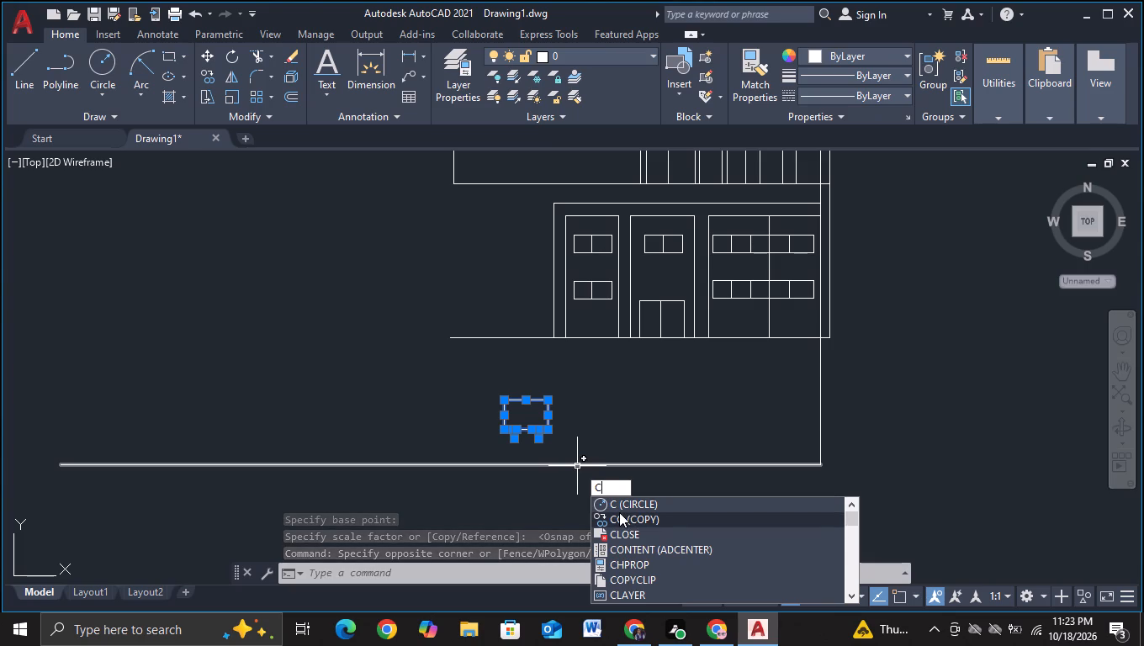
{"action": "key", "text": "BackSpace"}
{"action": "key", "text": "m"}
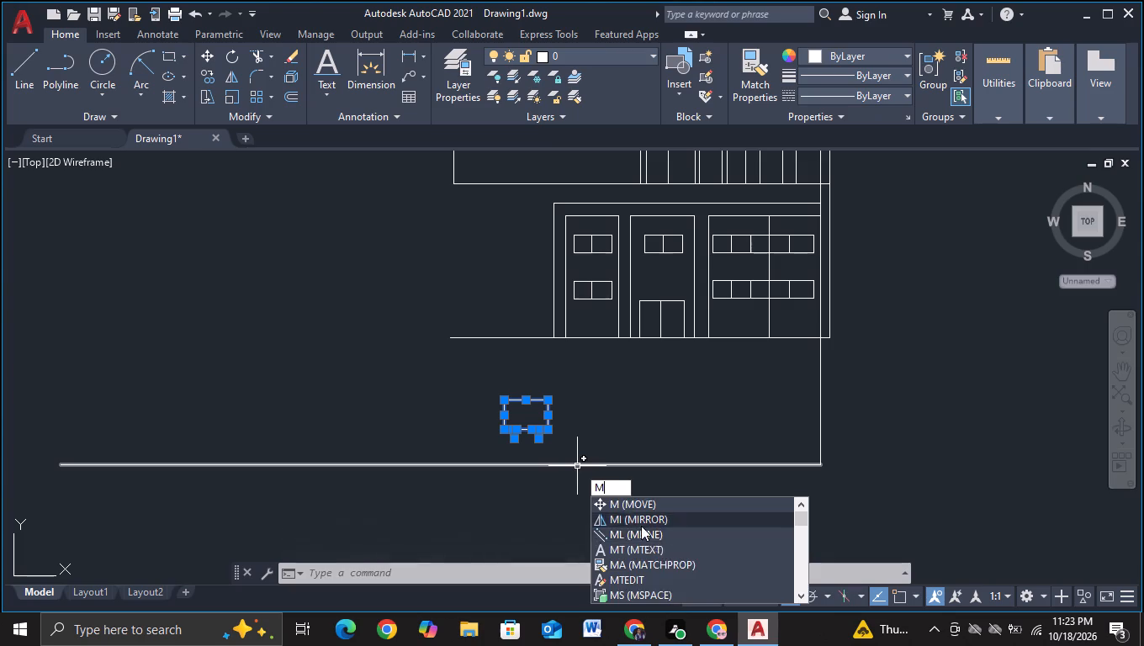
{"action": "left_click", "coordinate": [658, 509]}
{"action": "left_click", "coordinate": [529, 416]}
{"action": "scroll", "coordinate": [556, 447], "scroll_direction": "up", "scroll_amount": 1}
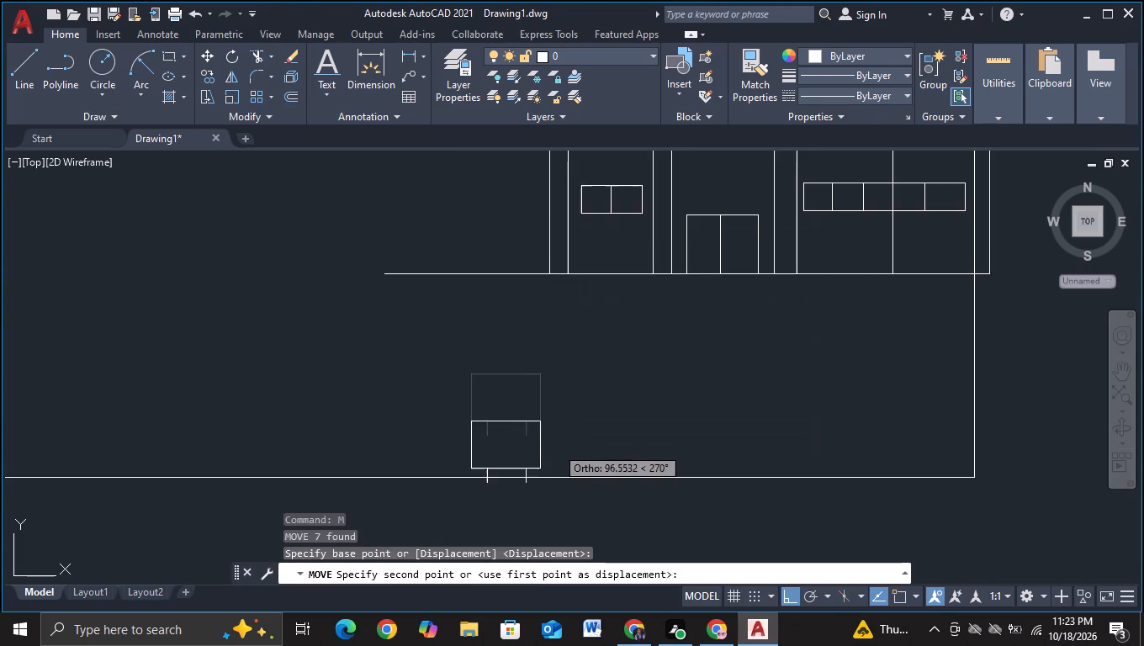
{"action": "scroll", "coordinate": [570, 419], "scroll_direction": "up", "scroll_amount": 1}
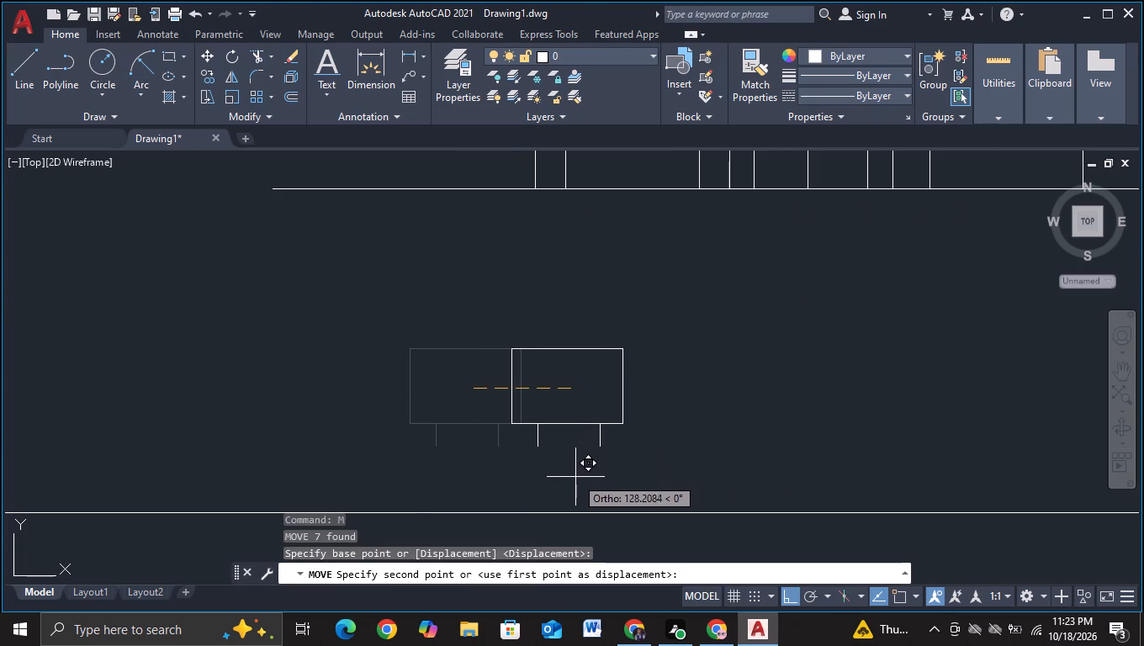
{"action": "key", "text": "F8"}
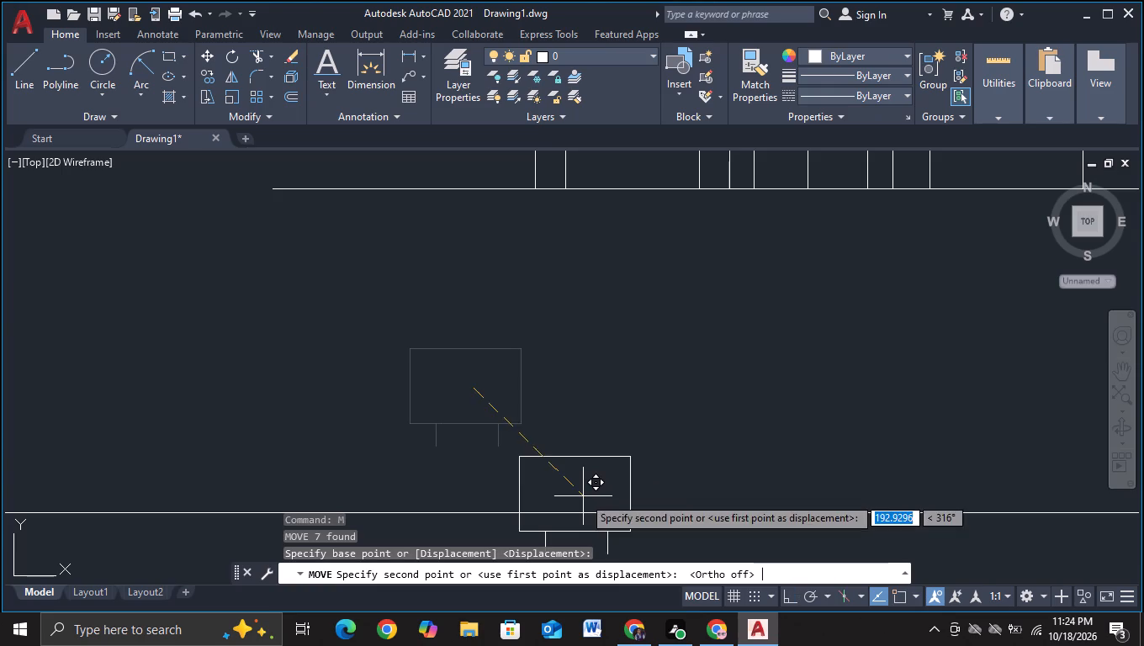
{"action": "left_click", "coordinate": [564, 453]}
Scale the signboard and its legs up by a factor of about 1.6 from a base point inside the board.
{"action": "scroll", "coordinate": [570, 449], "scroll_direction": "down", "scroll_amount": 2}
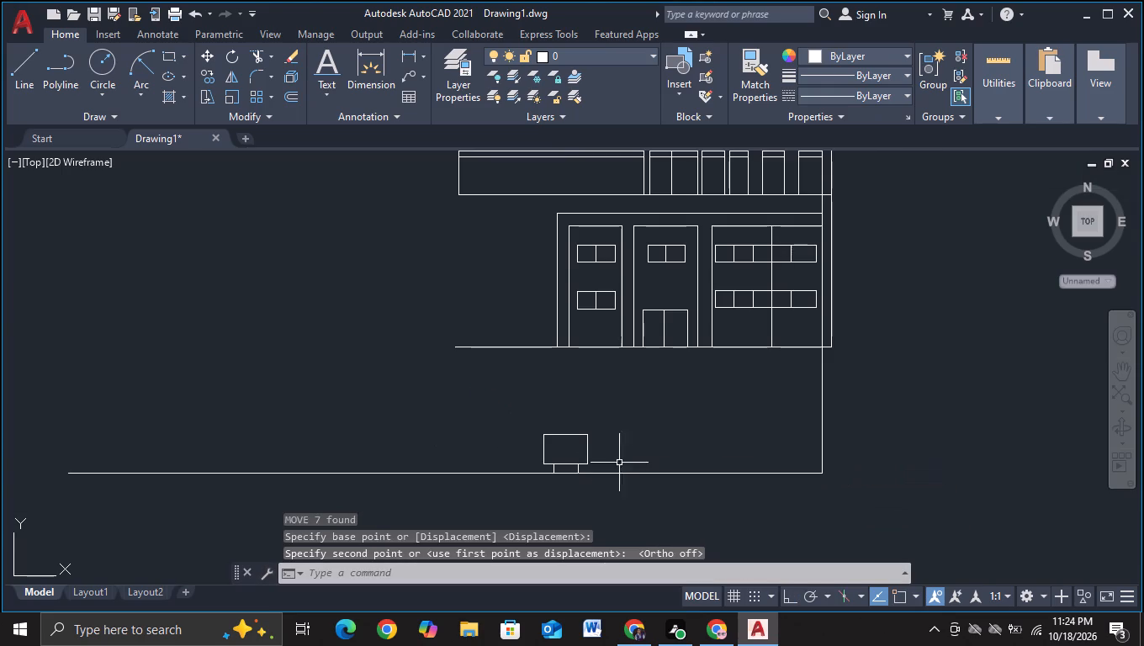
{"action": "middle_click_drag", "start_coordinate": [649, 502], "coordinate": [649, 483]}
{"action": "left_click", "coordinate": [491, 373]}
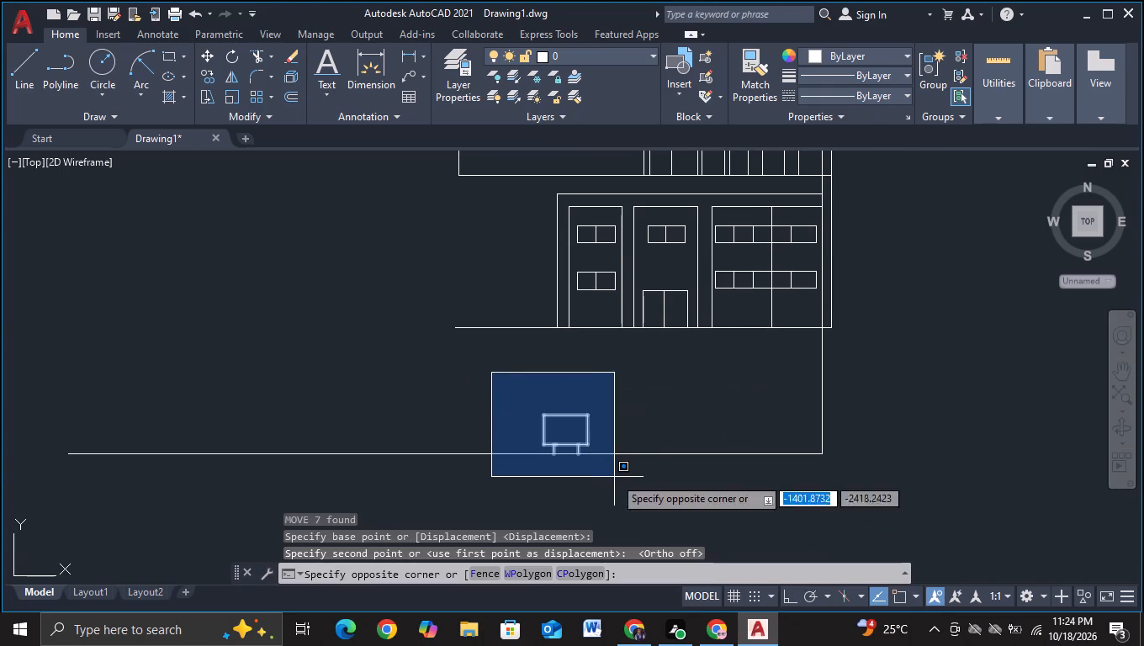
{"action": "left_click", "coordinate": [628, 481]}
{"action": "key", "text": "s"}
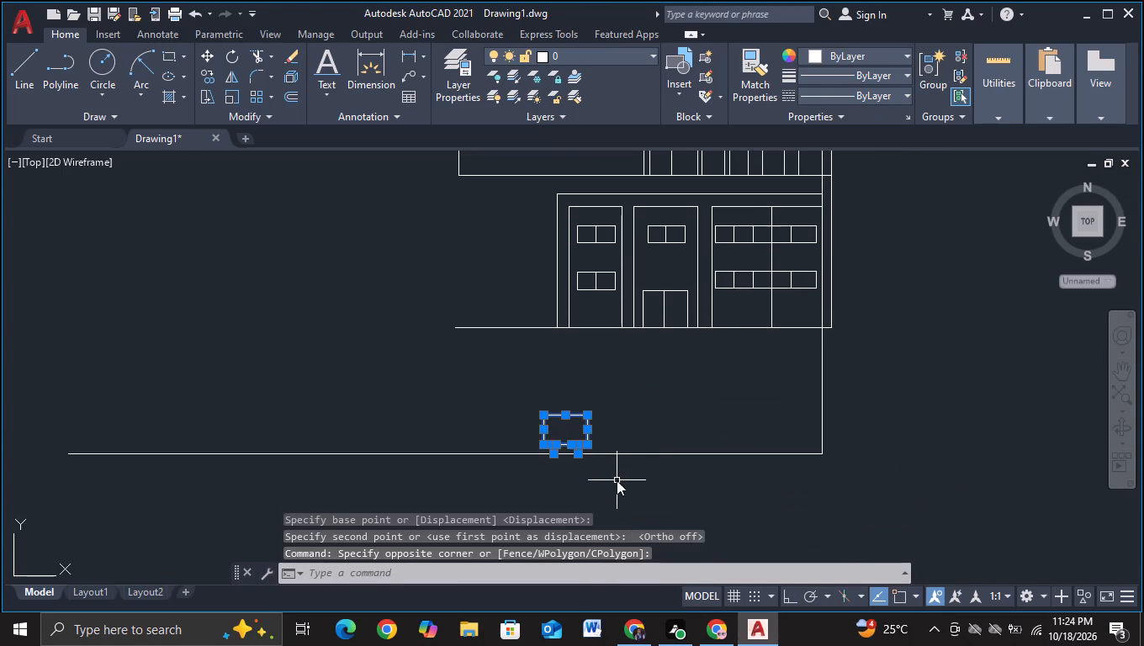
{"action": "left_click", "coordinate": [689, 533]}
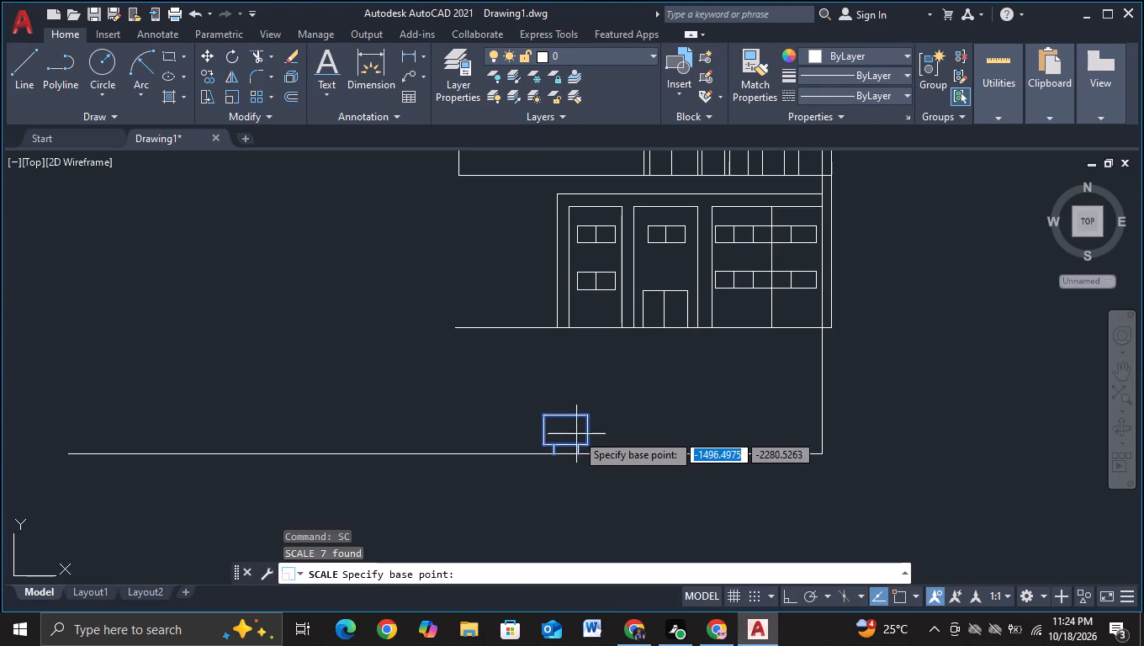
{"action": "left_click", "coordinate": [571, 432]}
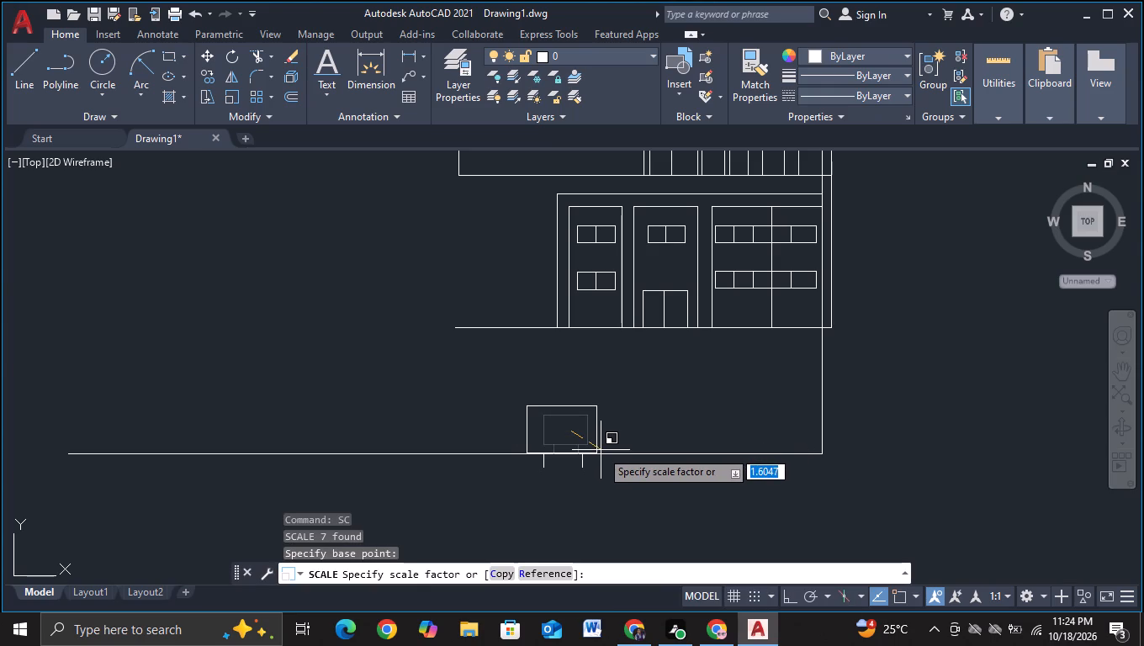
{"action": "left_click", "coordinate": [601, 450]}
Move the enlarged signboard about 198 units left and slightly up so its legs stand on the long base line.
{"action": "left_click_drag", "start_coordinate": [512, 382], "coordinate": [506, 413]}
{"action": "left_click", "coordinate": [633, 495]}
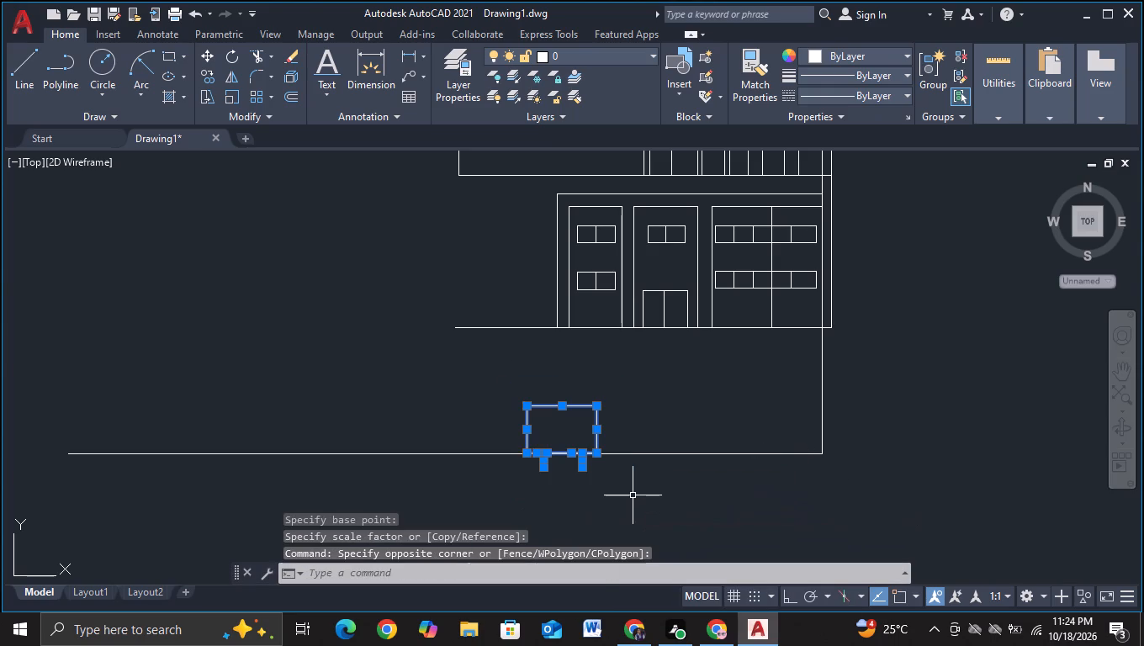
{"action": "key", "text": "m"}
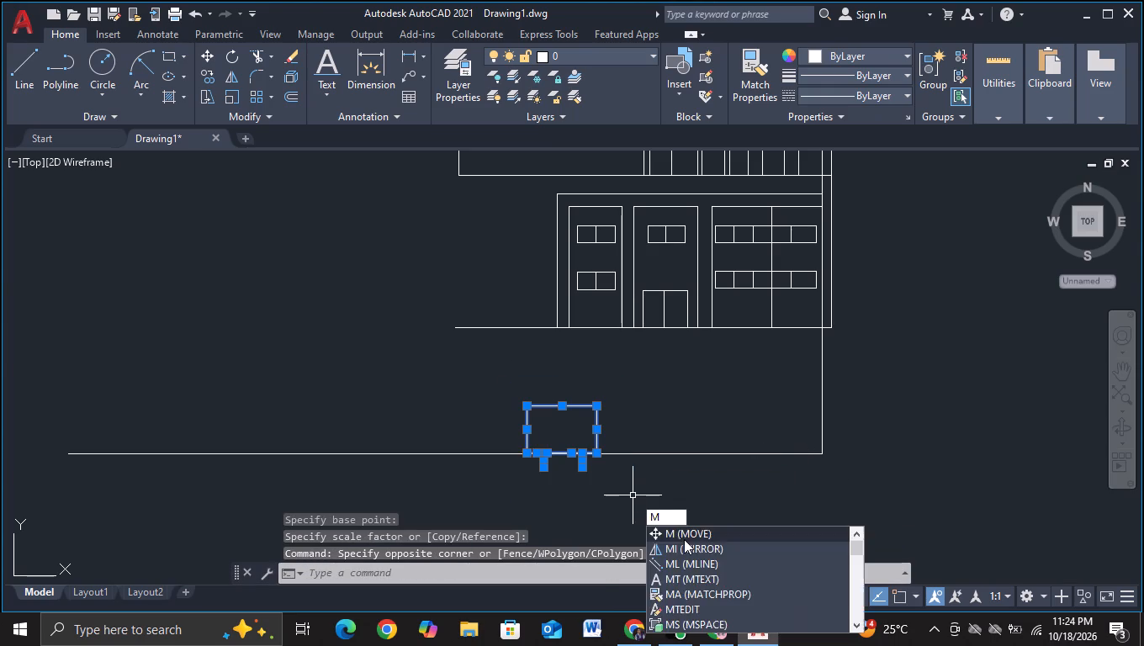
{"action": "left_click", "coordinate": [686, 535]}
{"action": "left_click", "coordinate": [559, 430]}
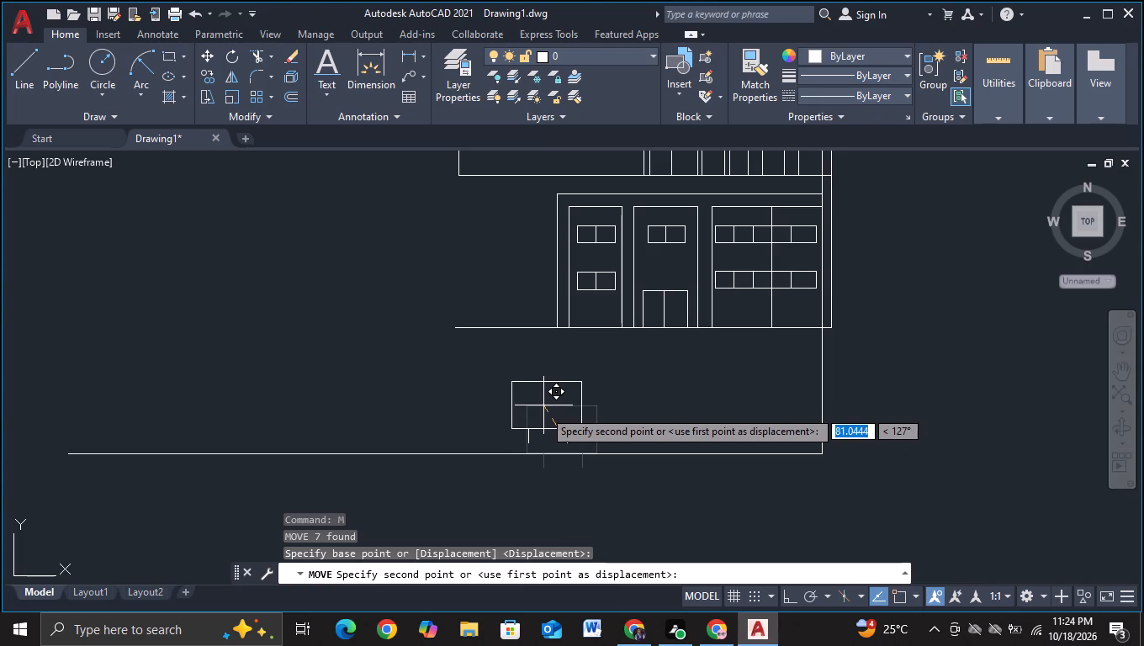
{"action": "left_click", "coordinate": [498, 416]}
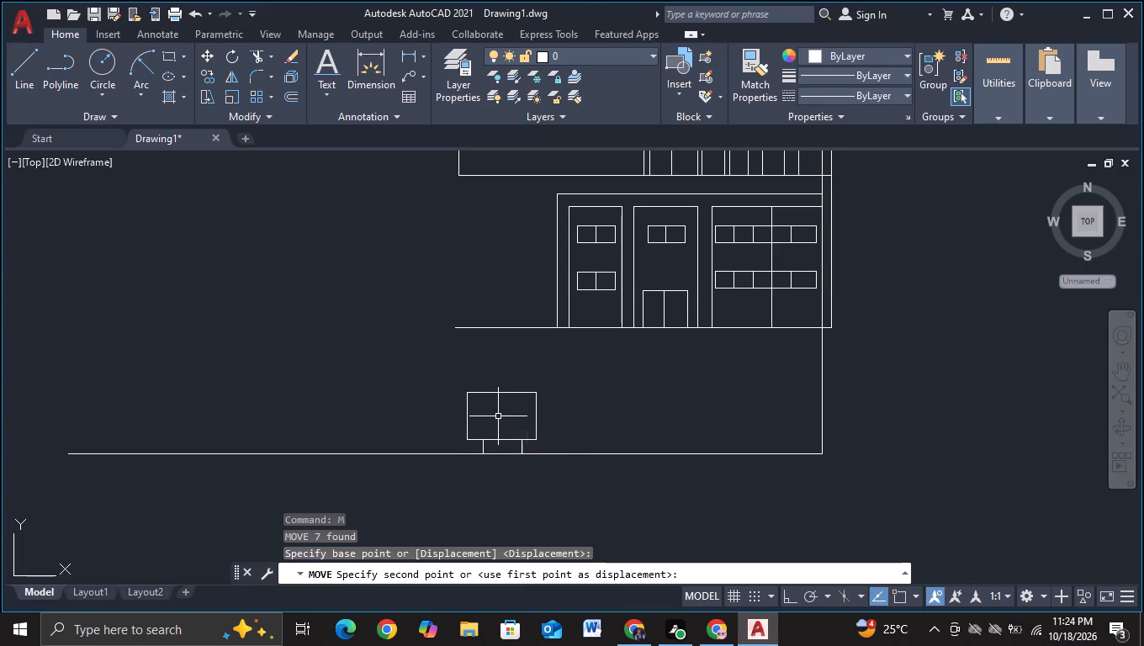
Copy the signboard with its legs three times horizontally to the right, with ortho on, forming a closely spaced row along the base line.
{"action": "left_click_drag", "start_coordinate": [433, 373], "coordinate": [434, 381]}
{"action": "left_click", "coordinate": [572, 484]}
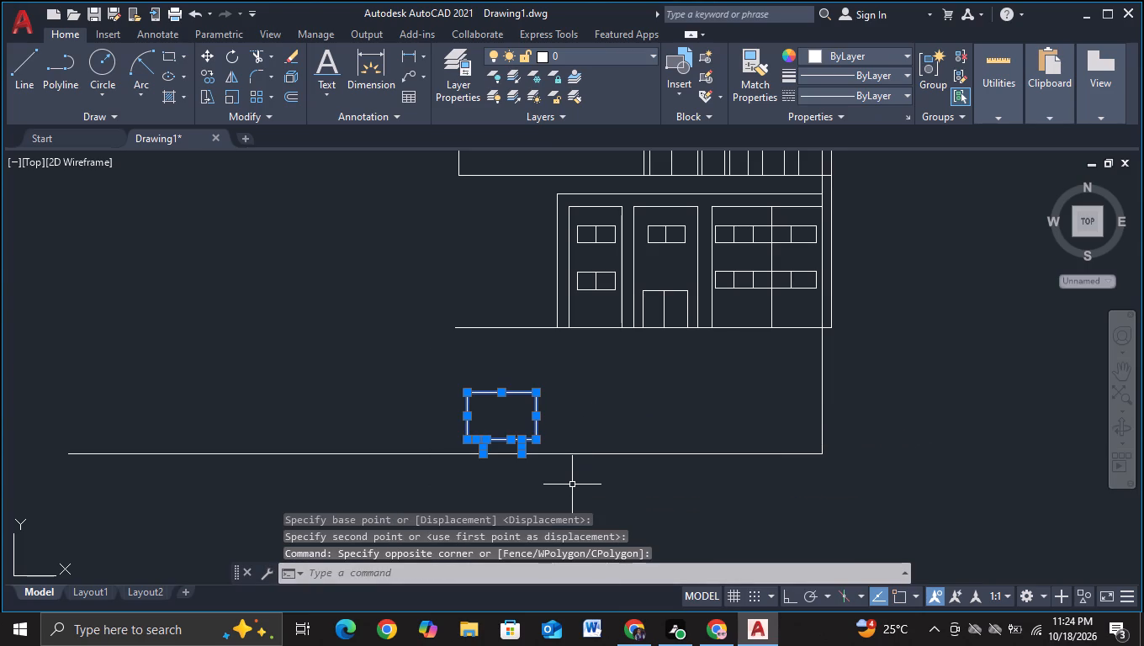
{"action": "key", "text": "c"}
{"action": "left_click", "coordinate": [622, 530]}
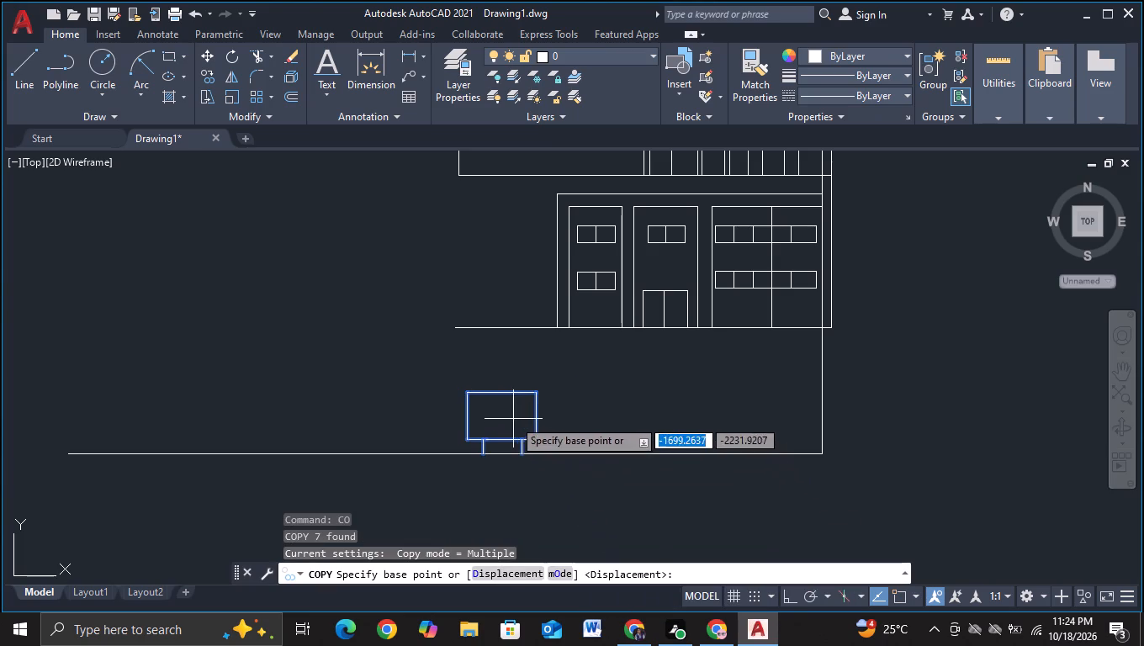
{"action": "left_click", "coordinate": [513, 419]}
{"action": "key", "text": "F8"}
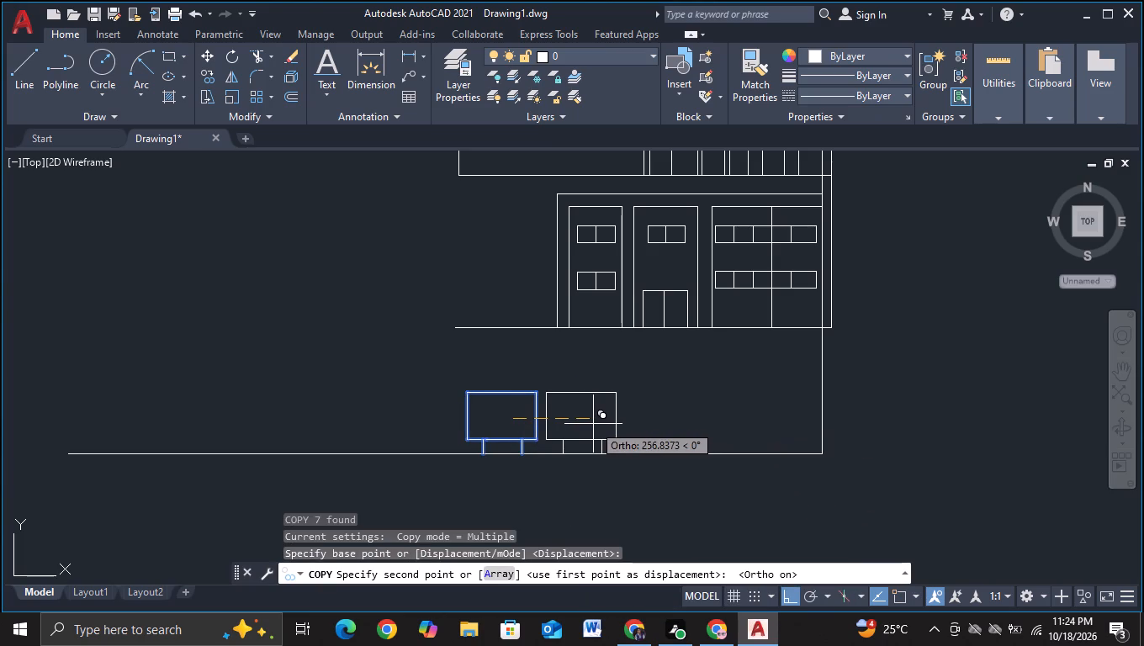
{"action": "left_click", "coordinate": [589, 424]}
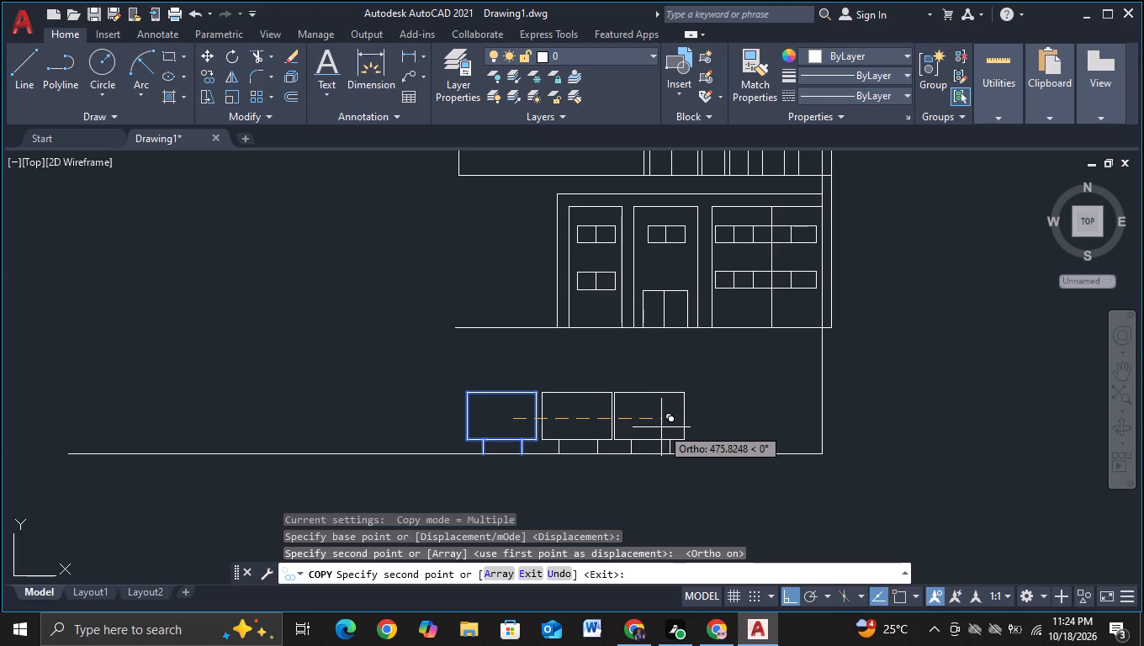
{"action": "left_click", "coordinate": [661, 427]}
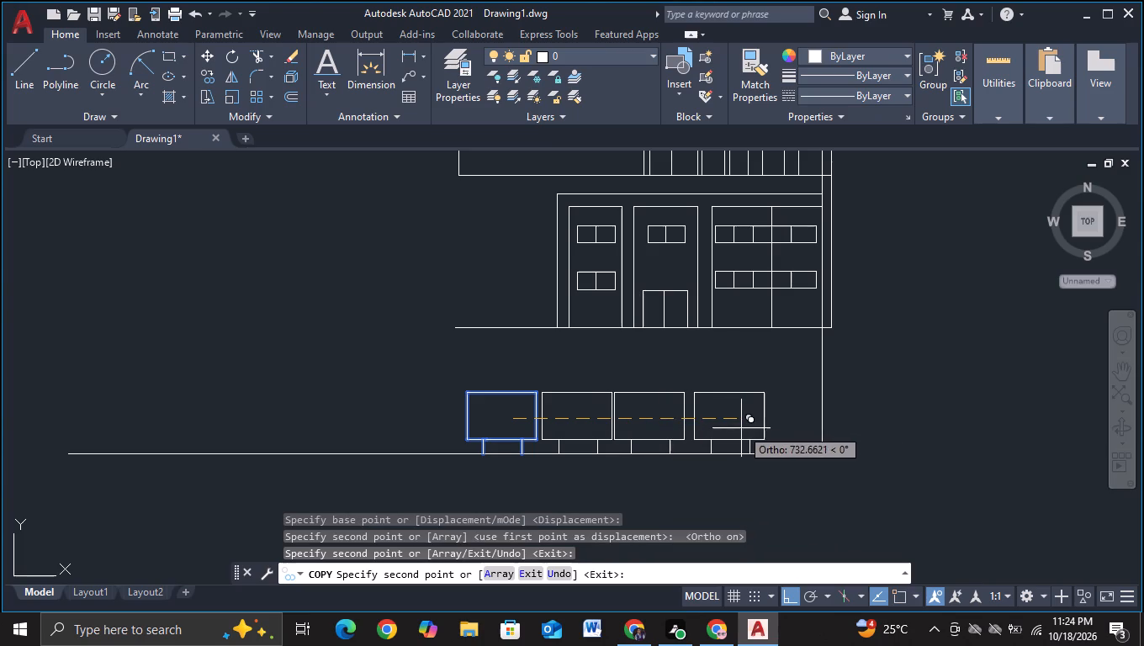
{"action": "left_click", "coordinate": [734, 432]}
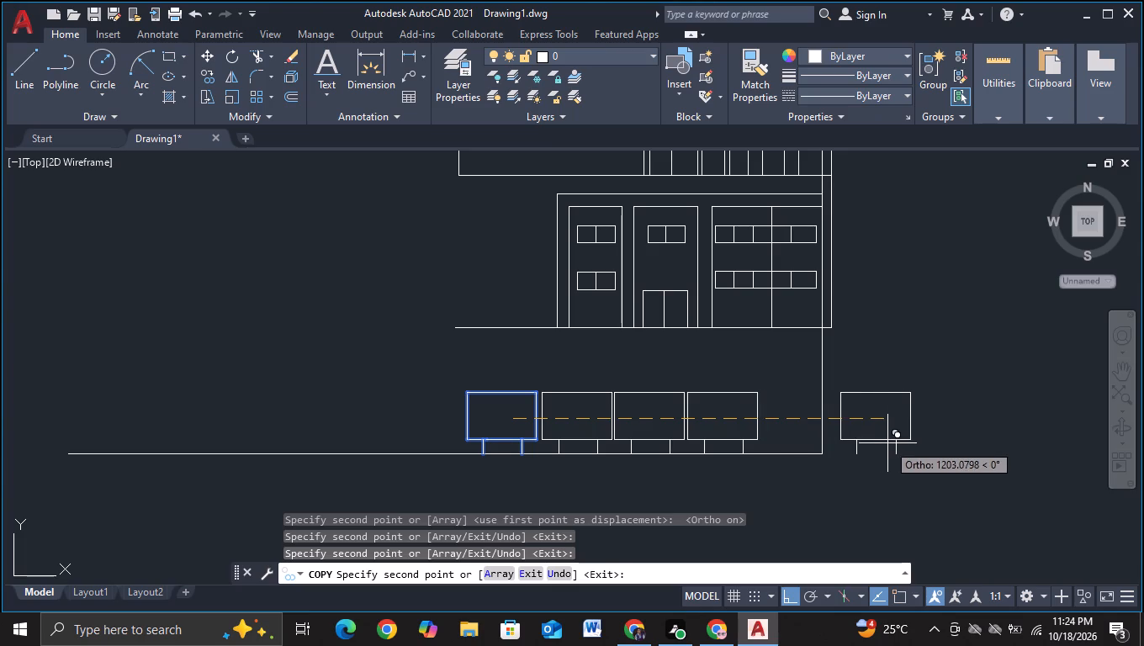
{"action": "key", "text": "Escape"}
Move the whole row of four signboards with their legs about 127 units horizontally to the left along the base line.
{"action": "left_click", "coordinate": [440, 377]}
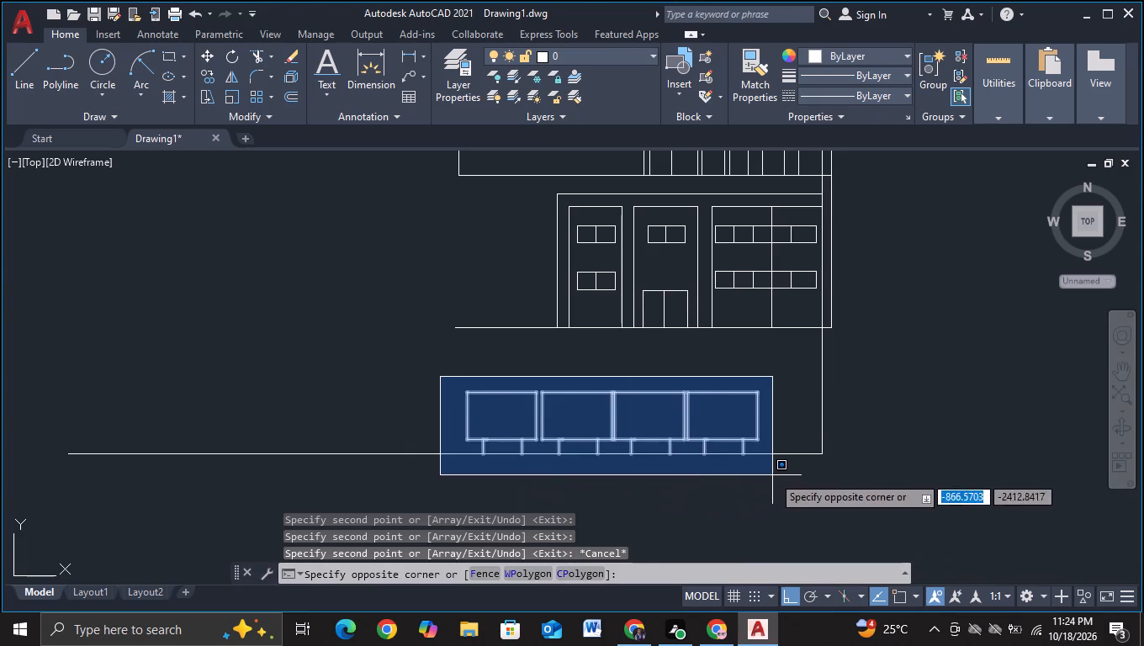
{"action": "left_click", "coordinate": [772, 475]}
{"action": "key", "text": "m"}
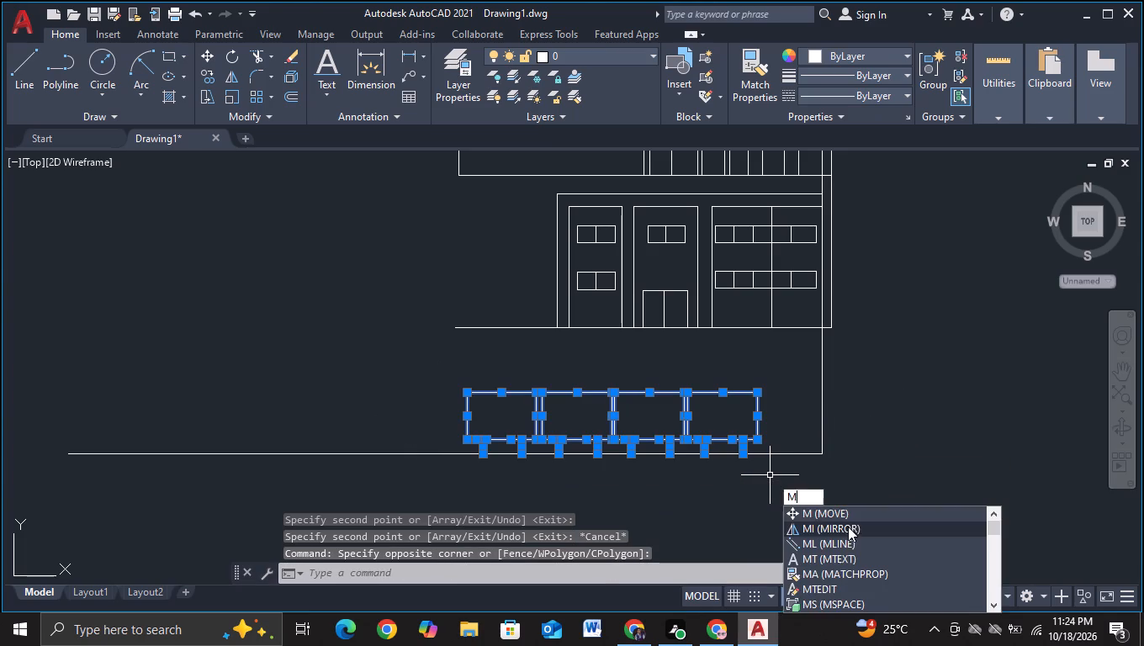
{"action": "left_click", "coordinate": [850, 521]}
{"action": "left_click", "coordinate": [728, 424]}
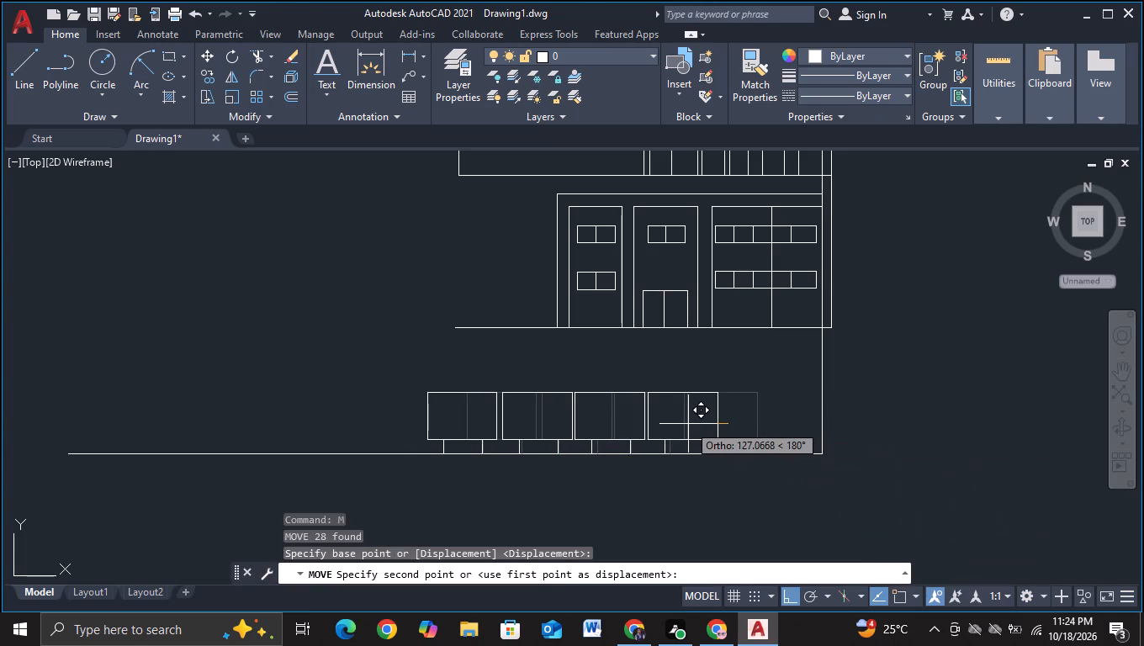
{"action": "left_click", "coordinate": [688, 424]}
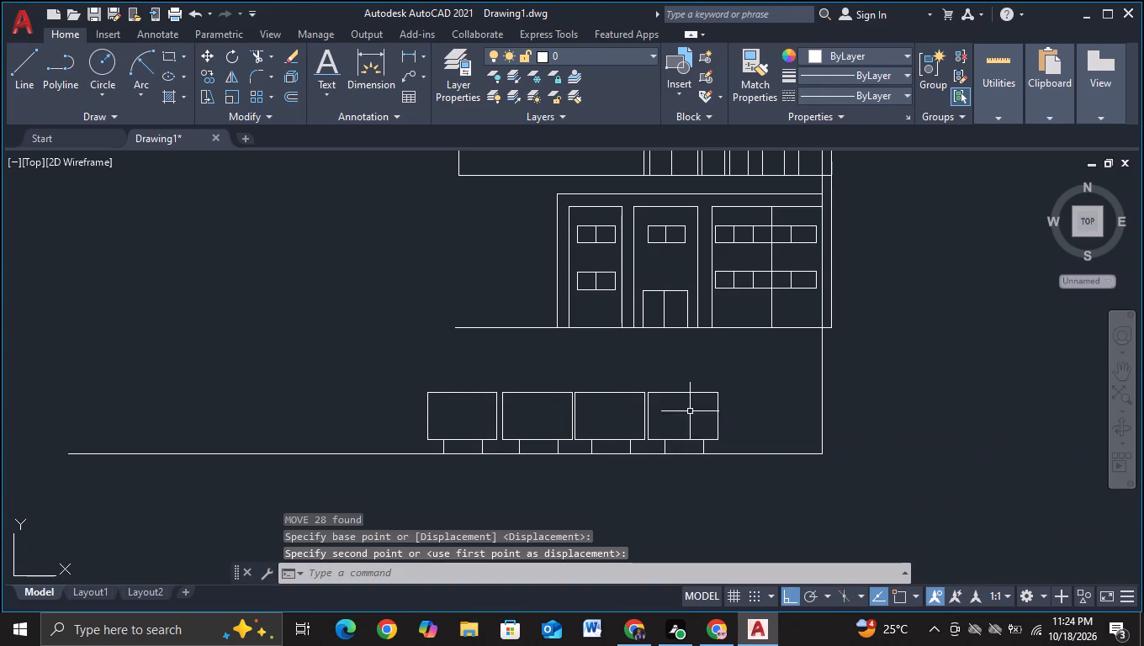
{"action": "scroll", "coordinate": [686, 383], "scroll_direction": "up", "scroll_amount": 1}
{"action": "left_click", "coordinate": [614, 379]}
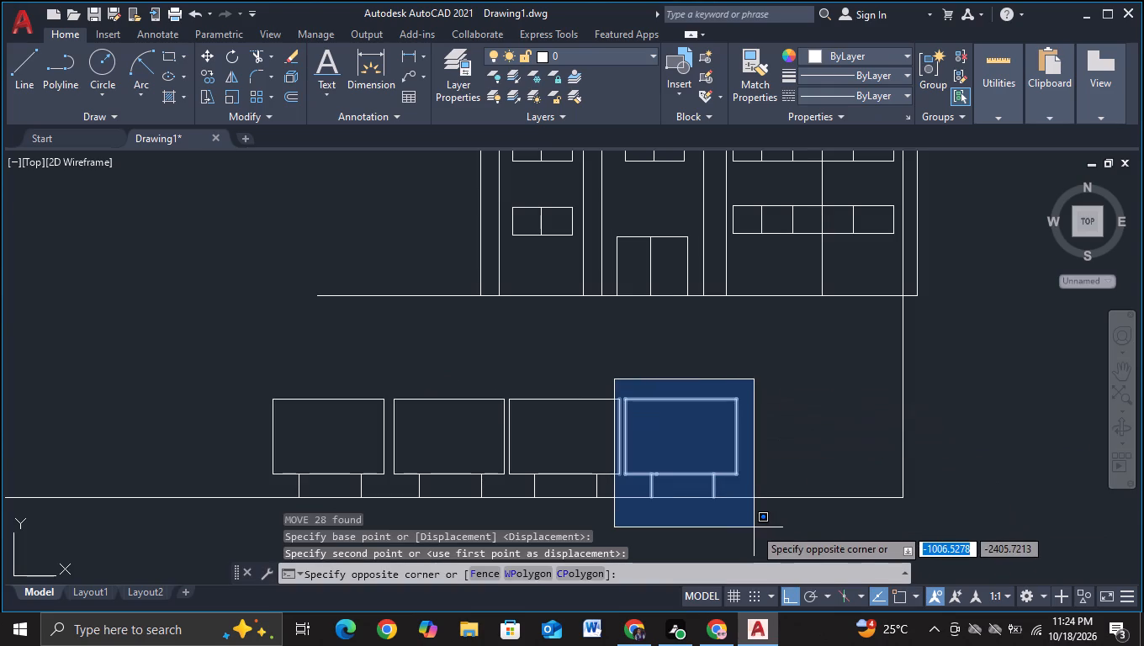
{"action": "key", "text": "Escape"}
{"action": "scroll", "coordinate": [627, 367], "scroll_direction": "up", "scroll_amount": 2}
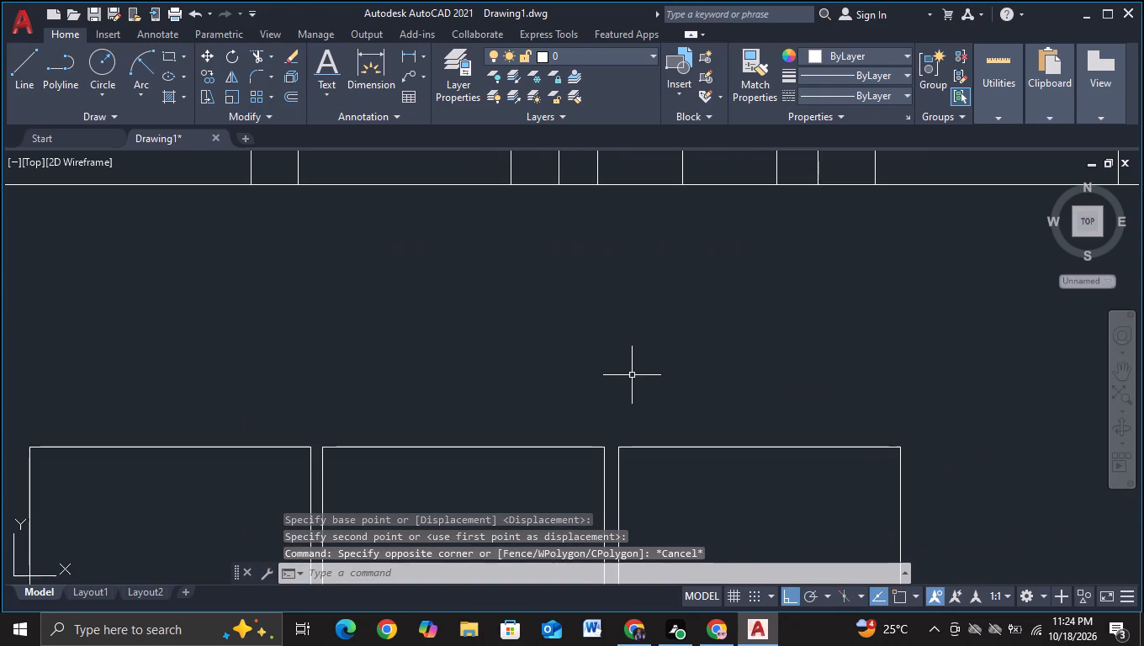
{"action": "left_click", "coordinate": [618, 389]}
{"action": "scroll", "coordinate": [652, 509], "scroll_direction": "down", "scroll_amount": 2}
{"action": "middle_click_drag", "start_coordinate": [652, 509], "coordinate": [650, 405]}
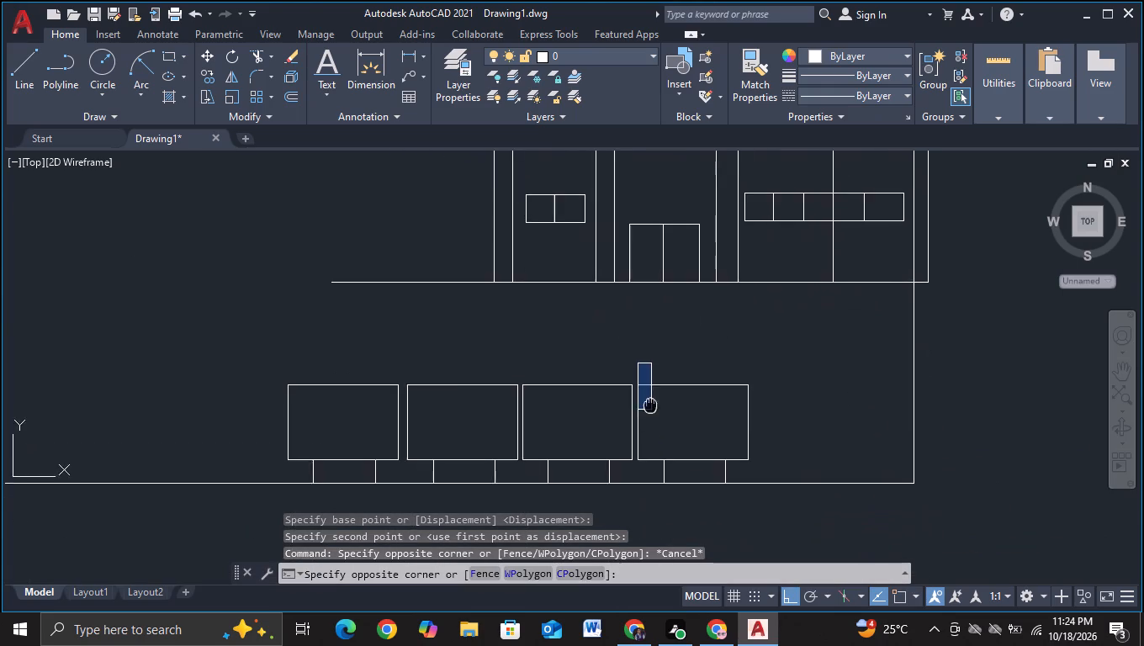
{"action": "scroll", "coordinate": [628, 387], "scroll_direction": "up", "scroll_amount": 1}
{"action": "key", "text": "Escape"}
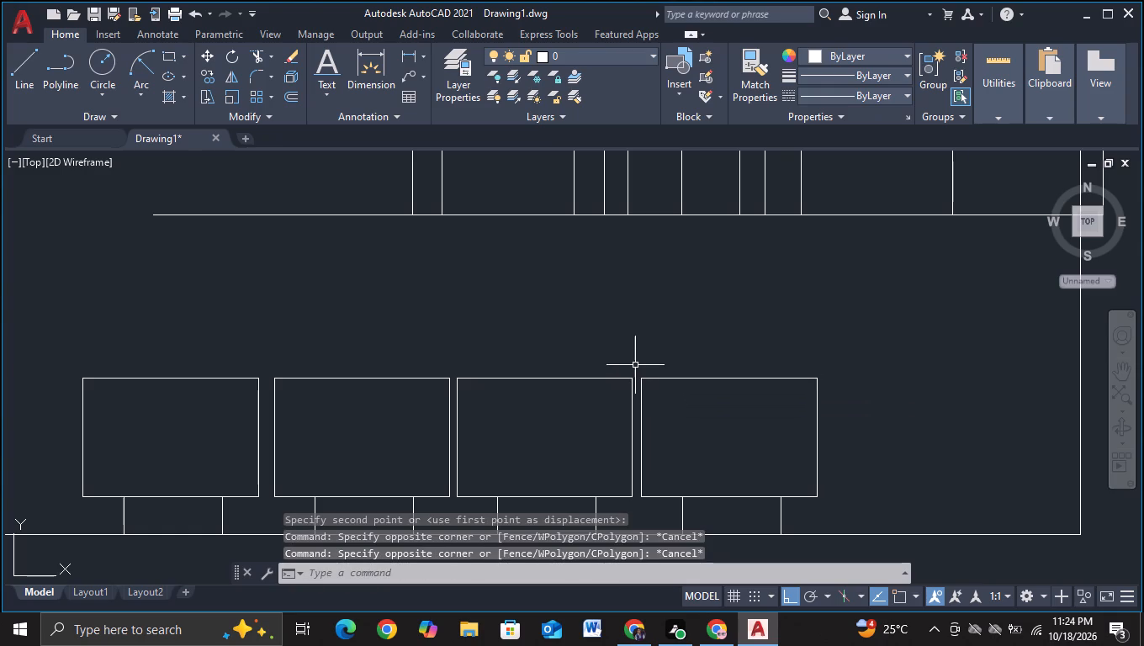
Copy the rightmost signboard with its legs about 231 units horizontally to the right, placing a fifth board on the base line.
{"action": "left_click", "coordinate": [635, 365]}
{"action": "left_click", "coordinate": [836, 546]}
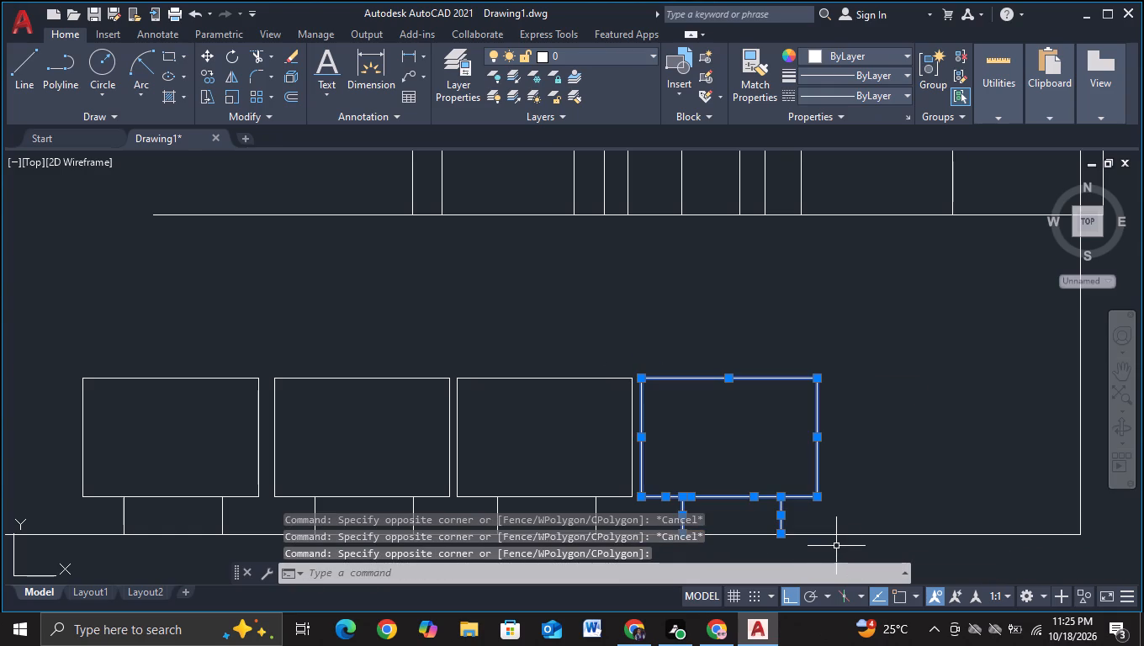
{"action": "key", "text": "c"}
{"action": "left_click", "coordinate": [892, 478]}
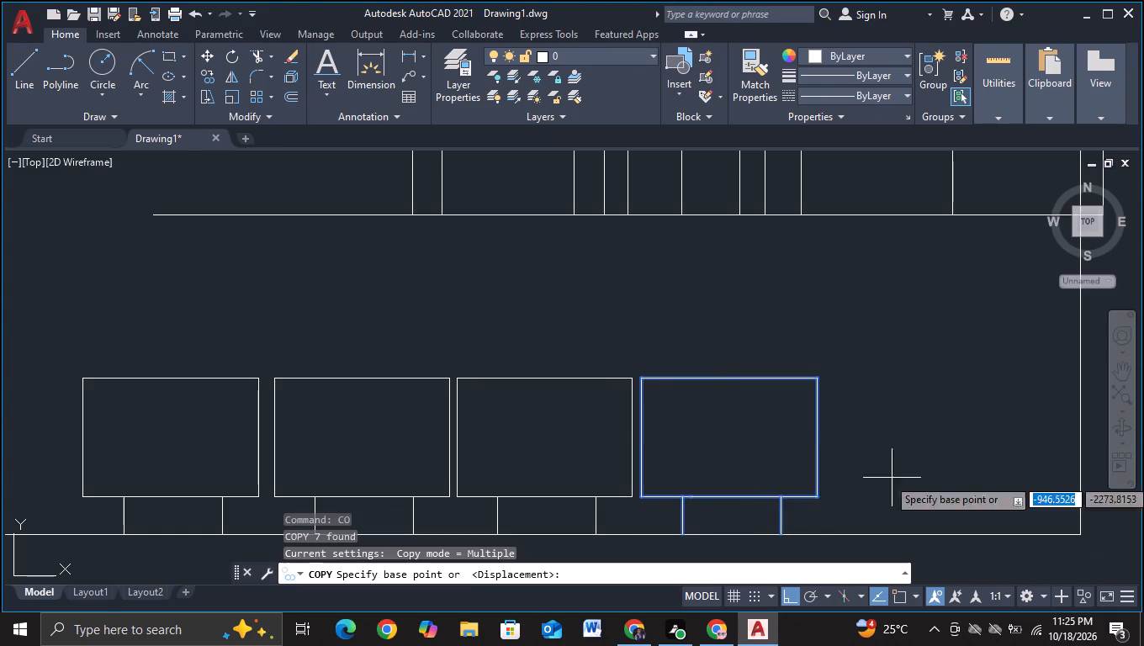
{"action": "left_click", "coordinate": [732, 443]}
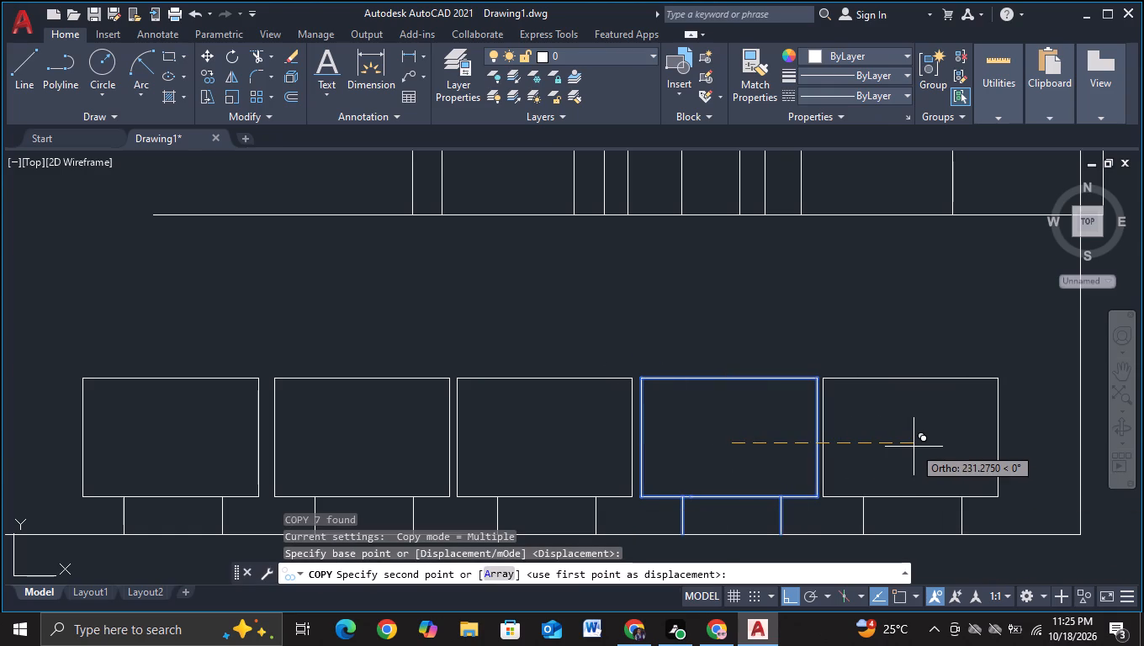
{"action": "left_click", "coordinate": [914, 447]}
{"action": "scroll", "coordinate": [914, 447], "scroll_direction": "down", "scroll_amount": 1}
{"action": "key", "text": "Escape"}
Move the leftmost signboard with its legs about 10 units right to narrow its gap to the neighbouring board.
{"action": "middle_click_drag", "start_coordinate": [866, 509], "coordinate": [872, 500]}
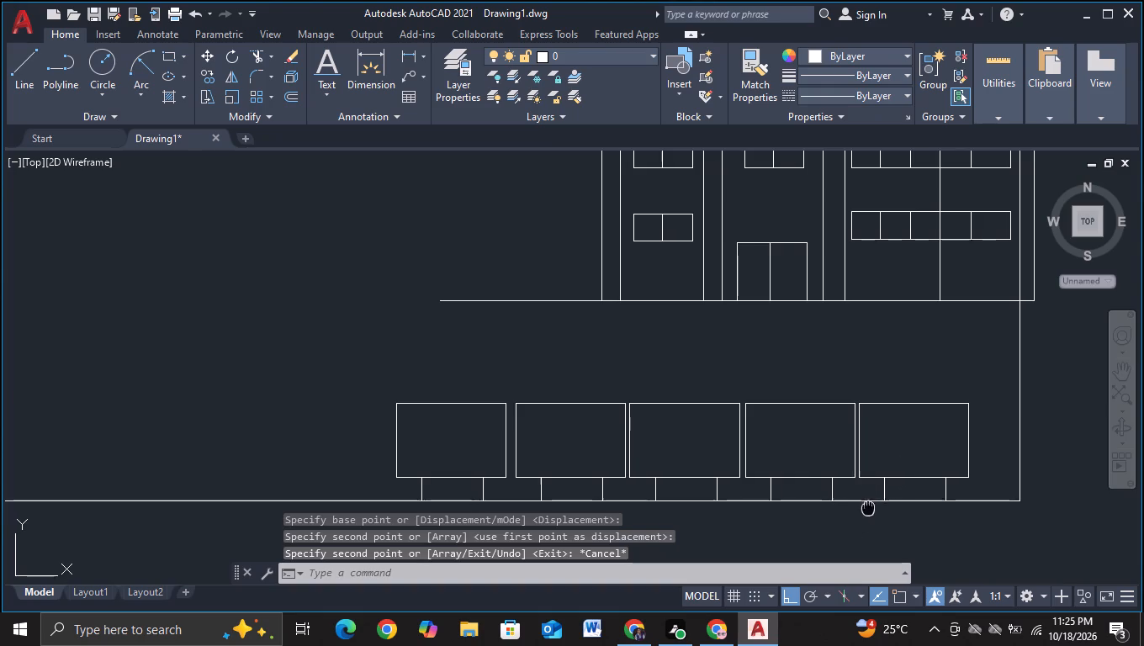
{"action": "middle_click_drag", "start_coordinate": [872, 500], "coordinate": [898, 456]}
{"action": "left_click_drag", "start_coordinate": [356, 307], "coordinate": [356, 317]}
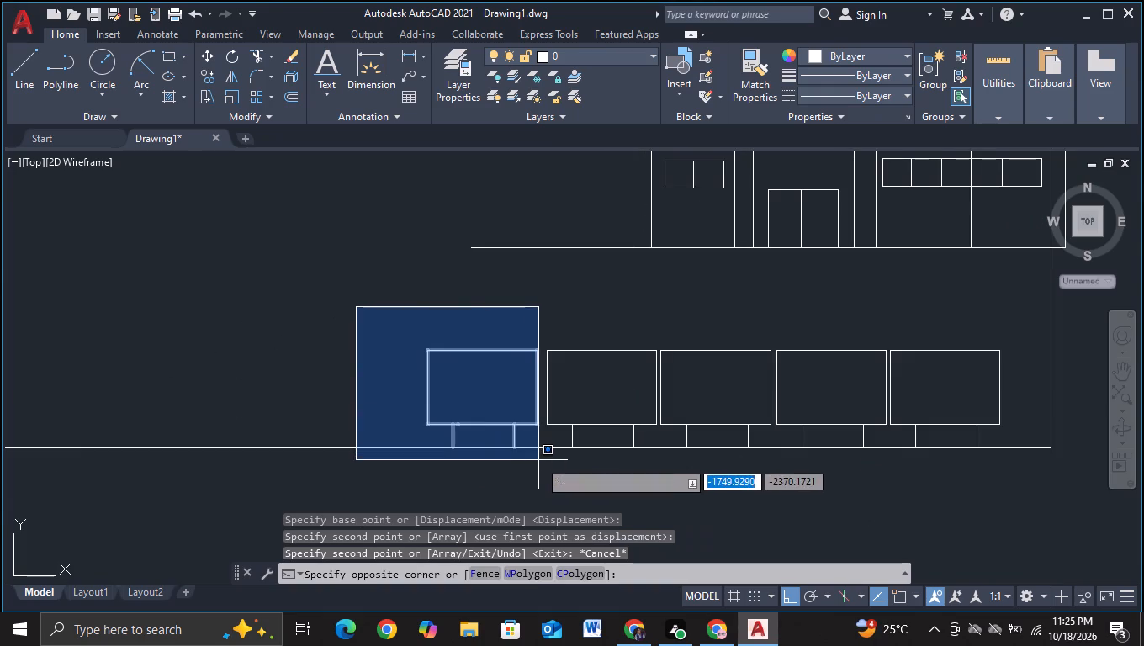
{"action": "left_click", "coordinate": [540, 460]}
{"action": "key", "text": "m"}
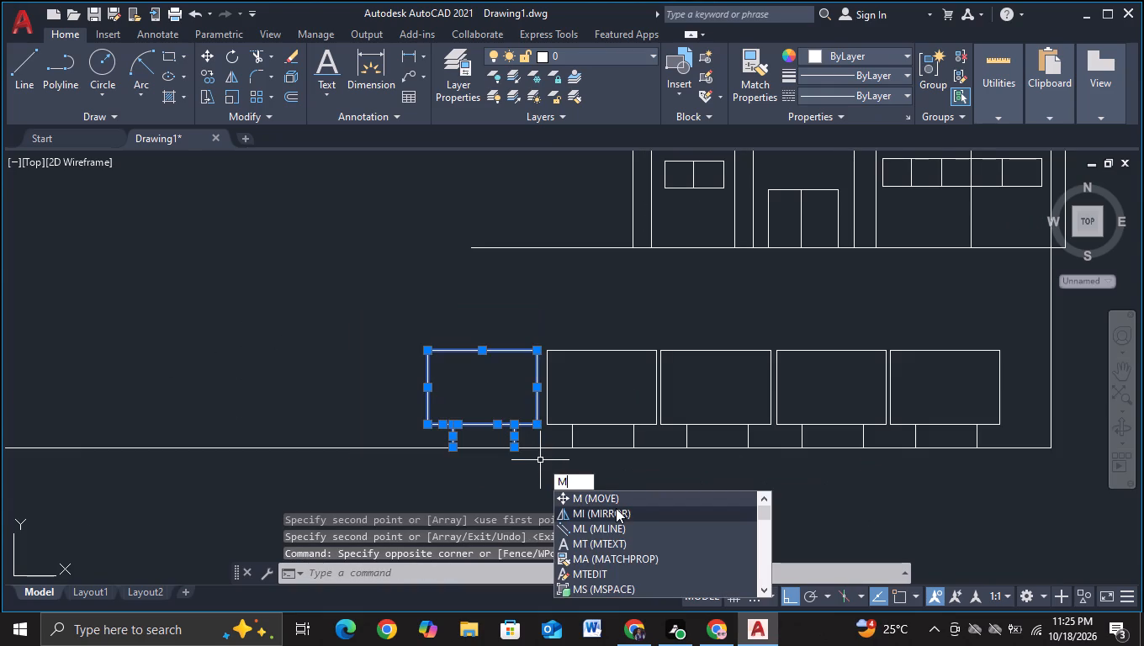
{"action": "left_click", "coordinate": [618, 501]}
{"action": "left_click", "coordinate": [458, 394]}
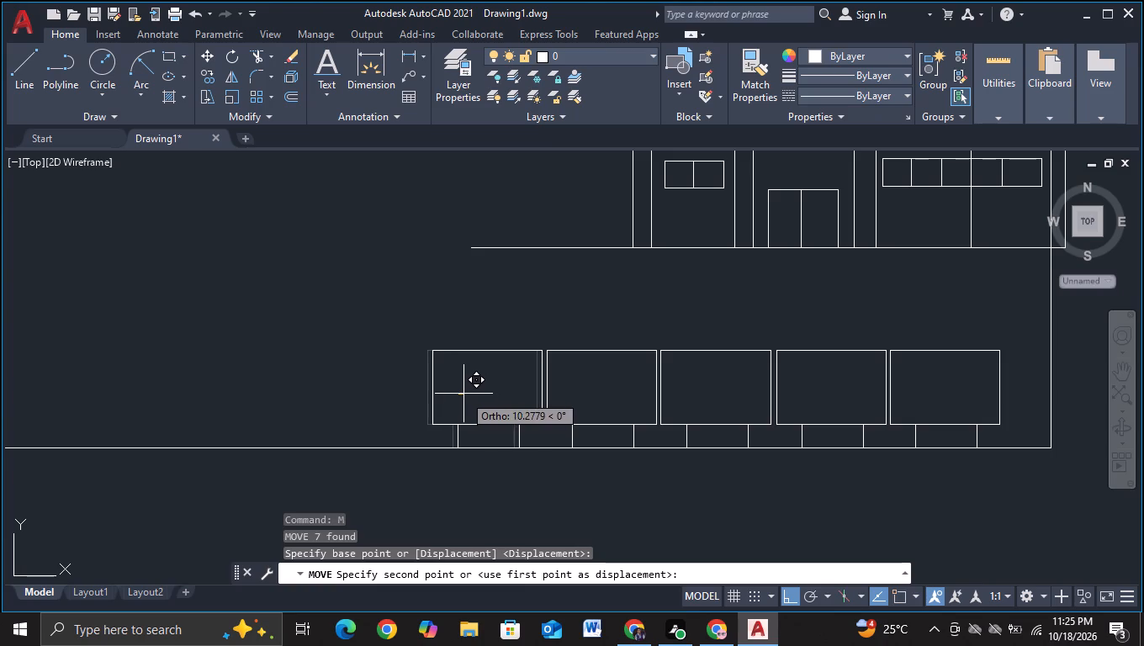
{"action": "left_click", "coordinate": [463, 394]}
Draw a line from below the base line up past the right side of the fifth signboard, continuing left just beneath the building's ground line.
{"action": "scroll", "coordinate": [516, 422], "scroll_direction": "down", "scroll_amount": 1}
{"action": "middle_click_drag", "start_coordinate": [628, 474], "coordinate": [629, 458]}
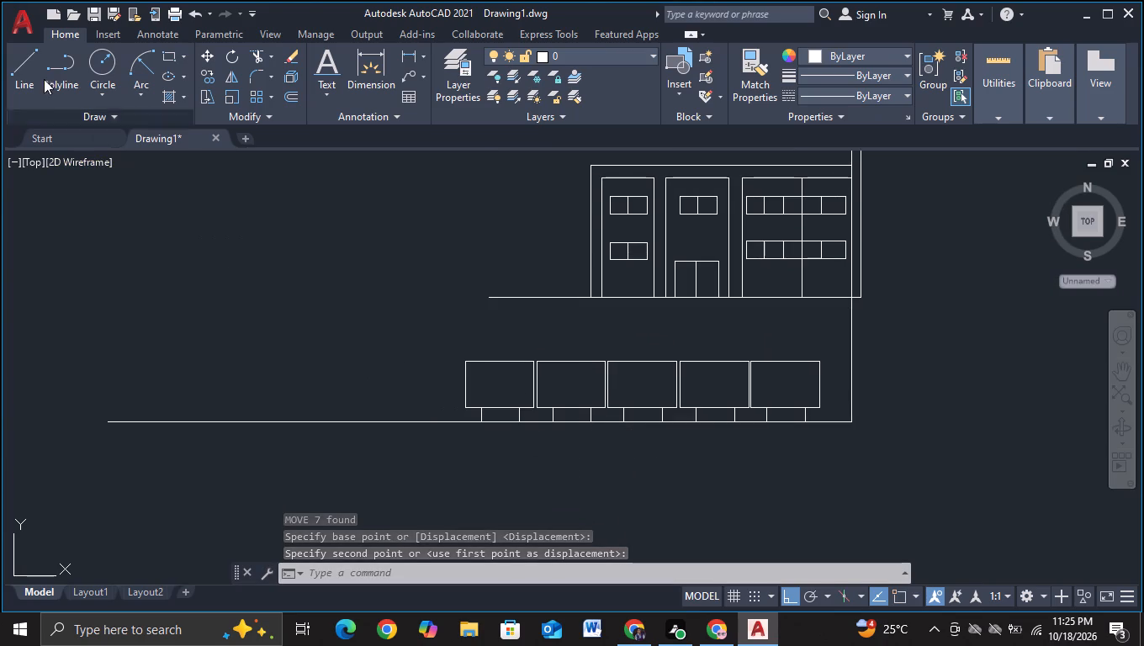
{"action": "left_click", "coordinate": [15, 71]}
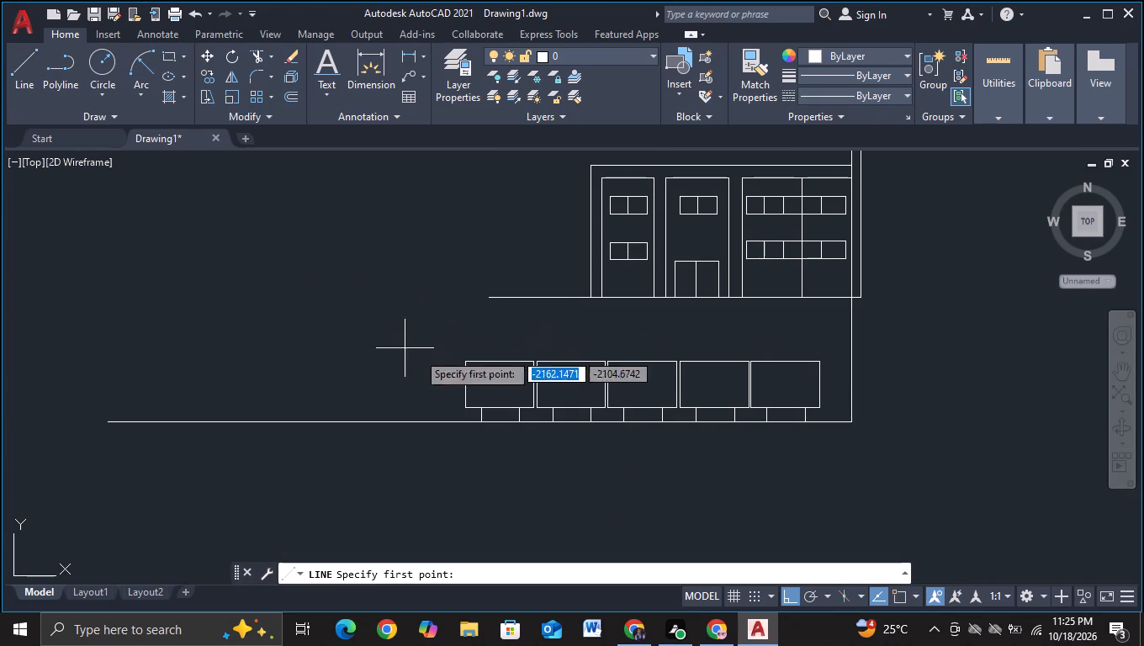
{"action": "scroll", "coordinate": [808, 403], "scroll_direction": "up", "scroll_amount": 1}
{"action": "left_click_drag", "start_coordinate": [861, 449], "coordinate": [861, 434]}
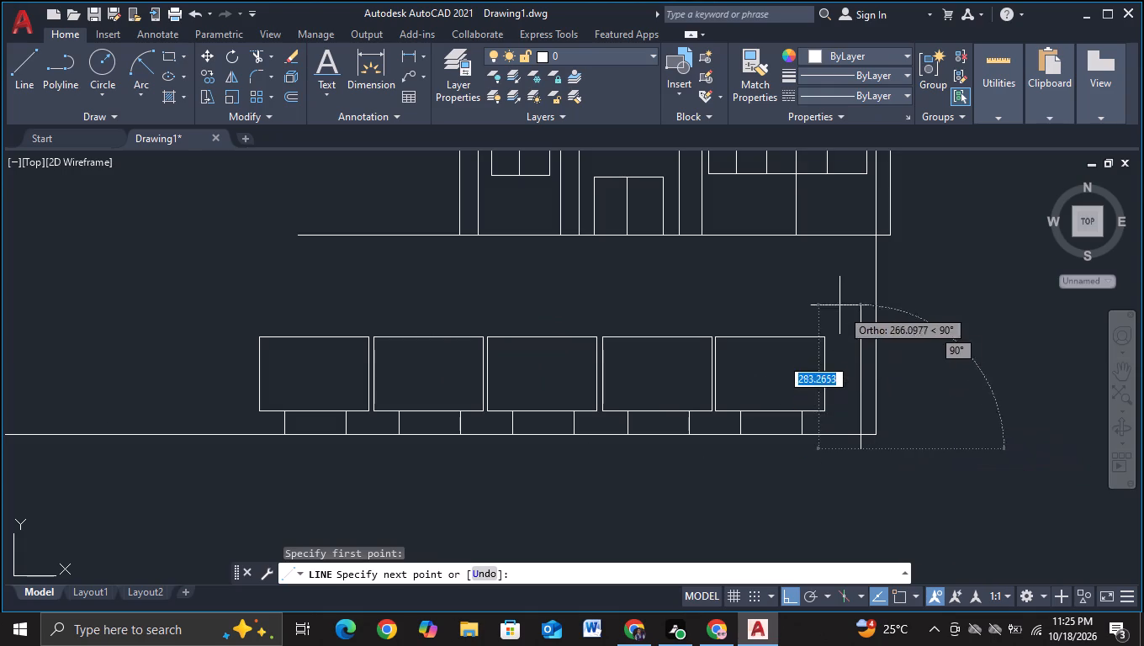
{"action": "left_click", "coordinate": [834, 253]}
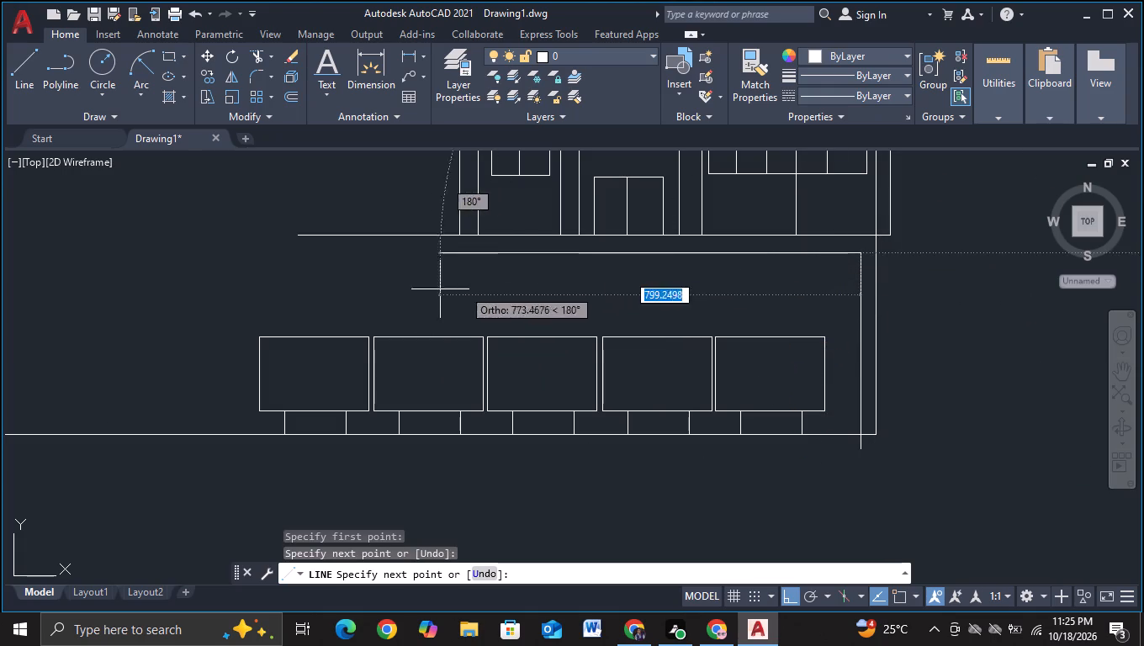
{"action": "left_click", "coordinate": [303, 281]}
Start another line with the Line command.
{"action": "left_click", "coordinate": [12, 92]}
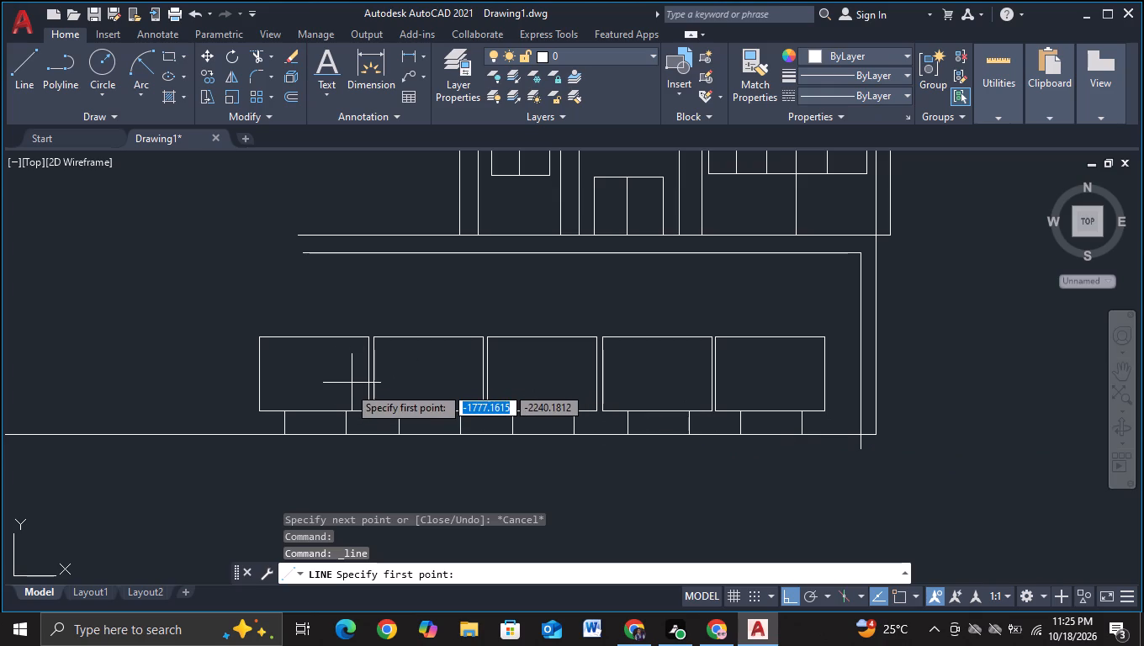
{"action": "left_click", "coordinate": [28, 81]}
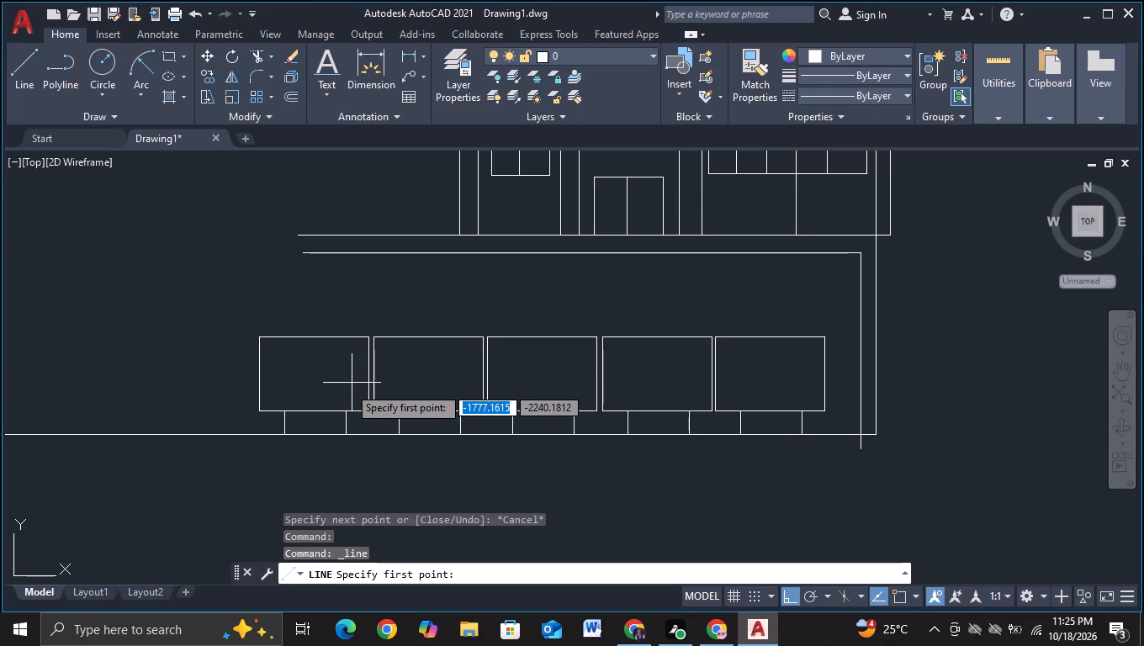
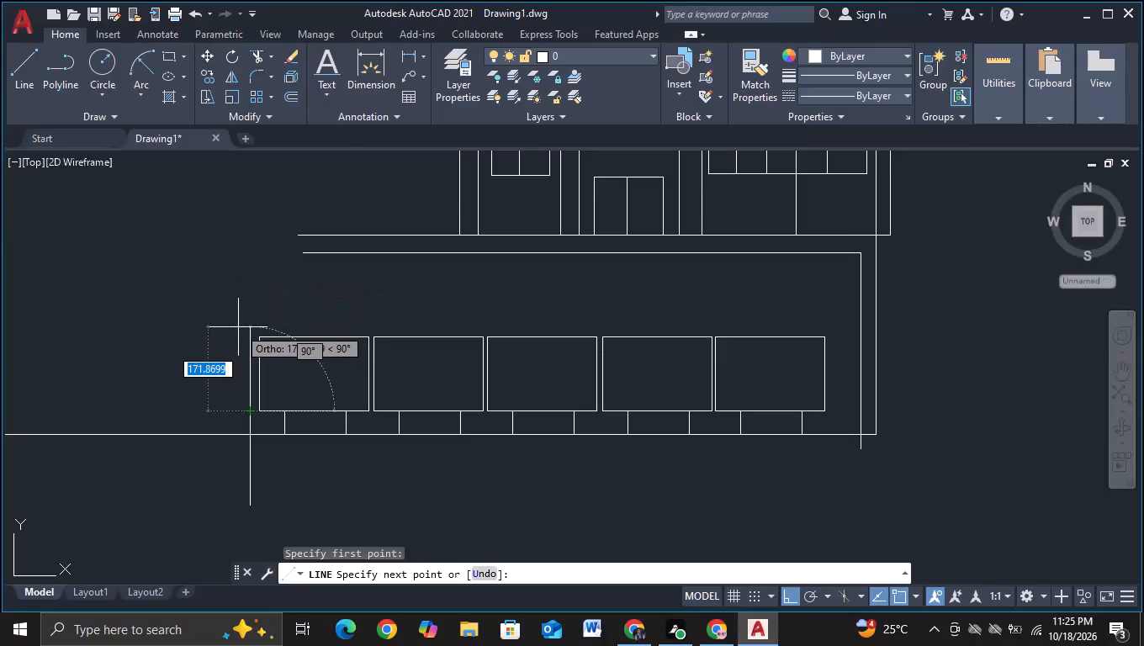
Finish the frame around the five signboards with a top edge about 1180 units long and a side ending below the base line.
{"action": "left_click", "coordinate": [239, 303]}
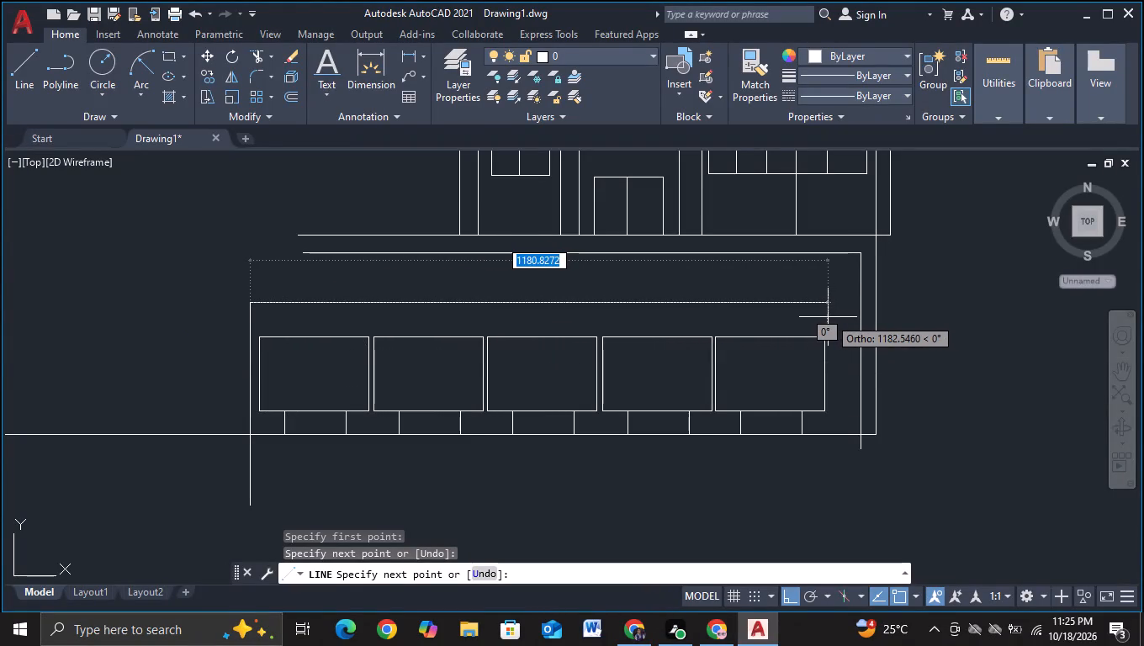
{"action": "left_click", "coordinate": [828, 317]}
{"action": "left_click", "coordinate": [831, 480]}
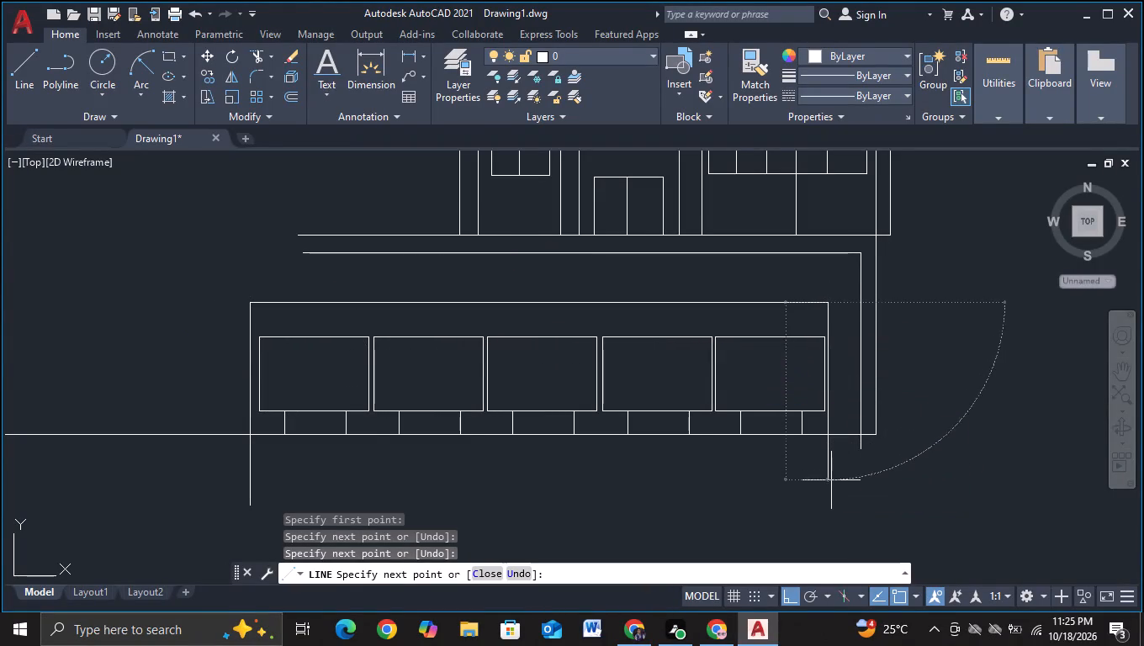
{"action": "key", "text": "Escape"}
Trim the ends of the three vertical framing lines that project below the base line.
{"action": "left_click", "coordinate": [262, 63]}
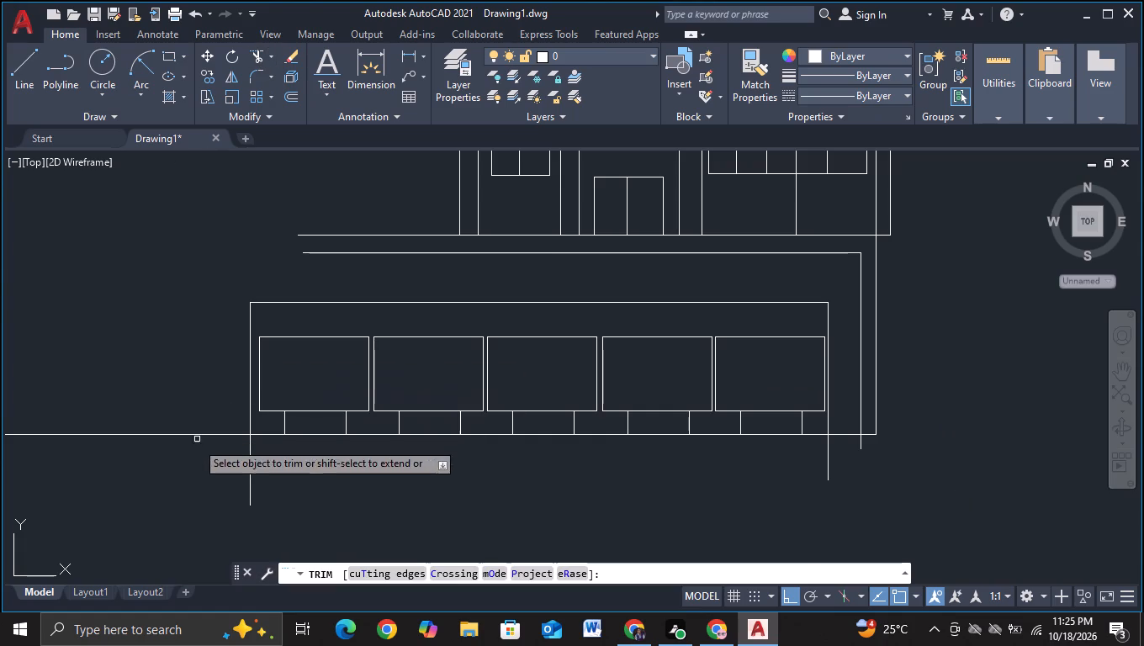
{"action": "left_click_drag", "start_coordinate": [193, 460], "coordinate": [908, 458]}
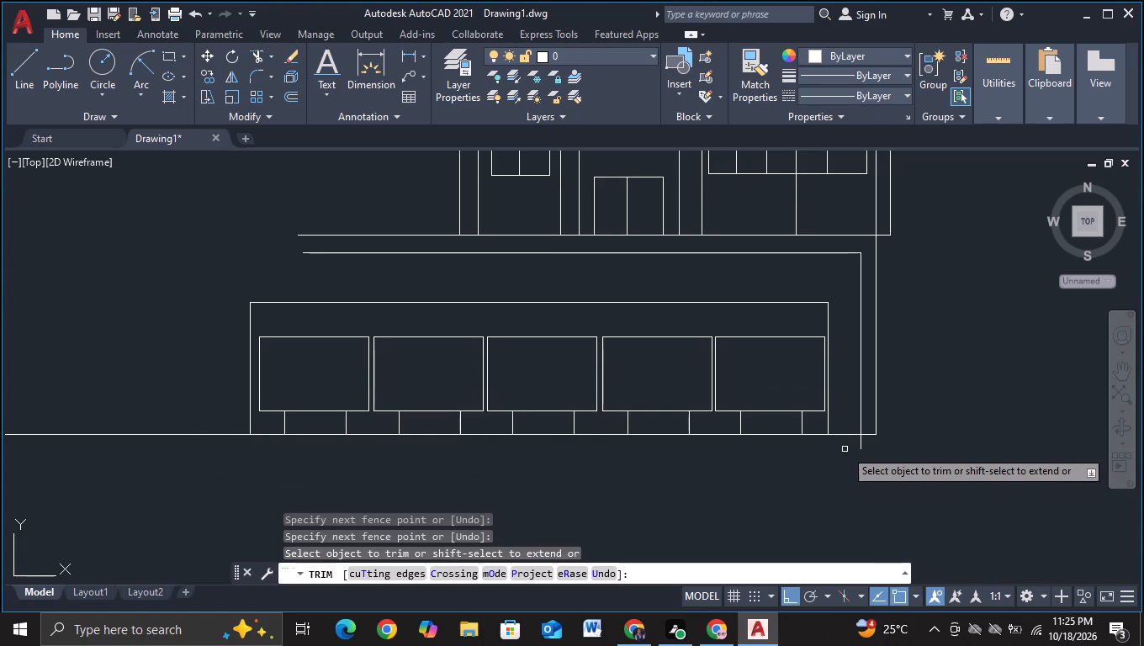
{"action": "left_click", "coordinate": [861, 448]}
{"action": "key", "text": "Escape"}
Draw a horizontal line just beneath the signboard frame's top edge, overshooting both of its vertical sides.
{"action": "left_click", "coordinate": [17, 70]}
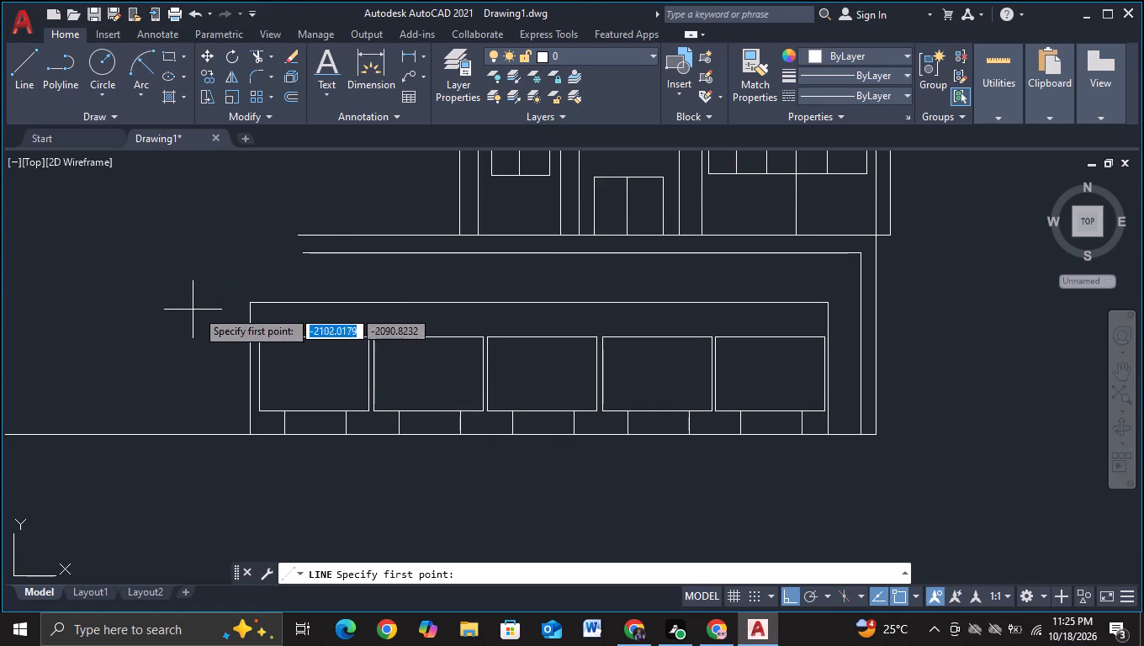
{"action": "left_click", "coordinate": [240, 313]}
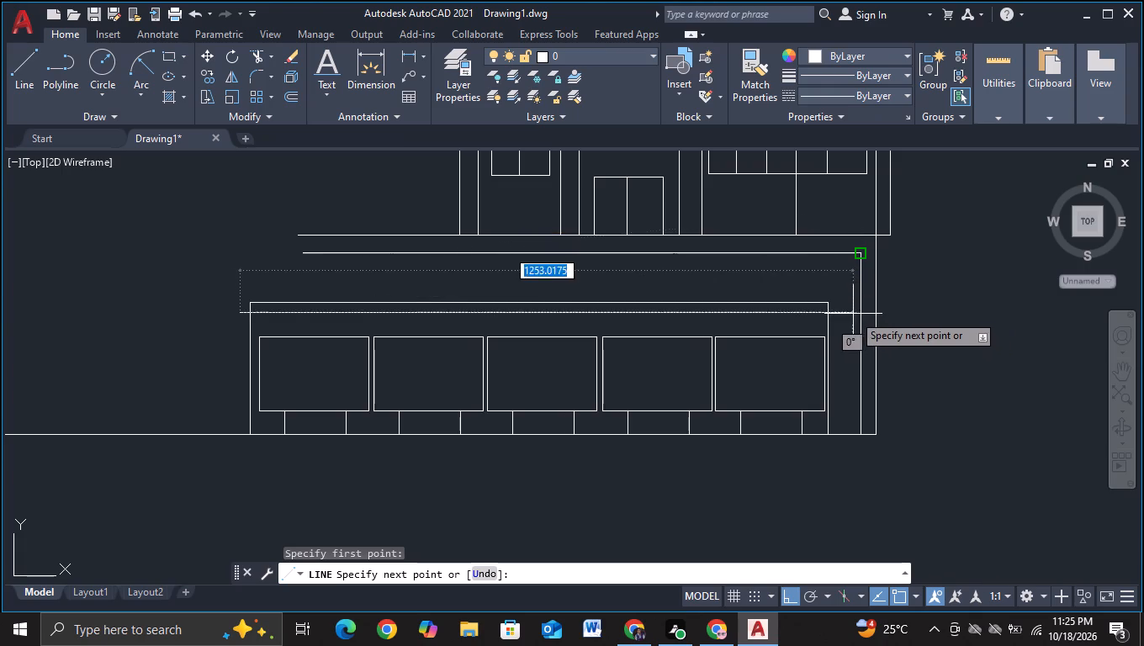
{"action": "scroll", "coordinate": [853, 314], "scroll_direction": "up", "scroll_amount": 2}
{"action": "left_click", "coordinate": [825, 313]}
{"action": "key", "text": "Escape"}
Trim the overhanging ends of the new horizontal line at both vertical sides of the signboard frame.
{"action": "left_click", "coordinate": [293, 61]}
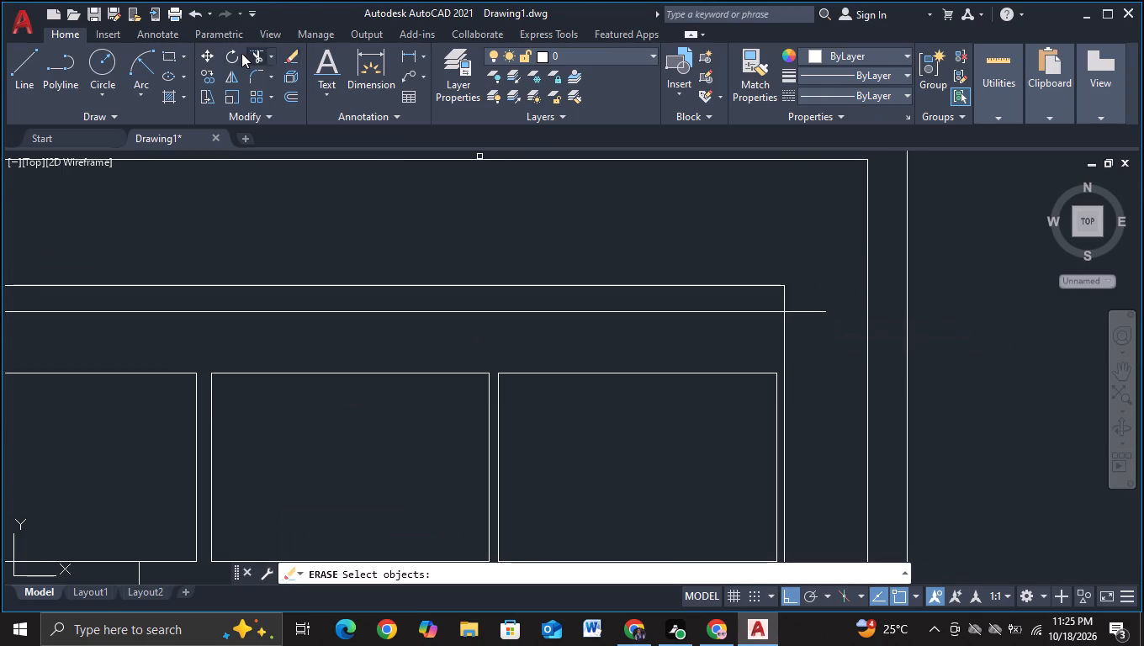
{"action": "left_click", "coordinate": [262, 54]}
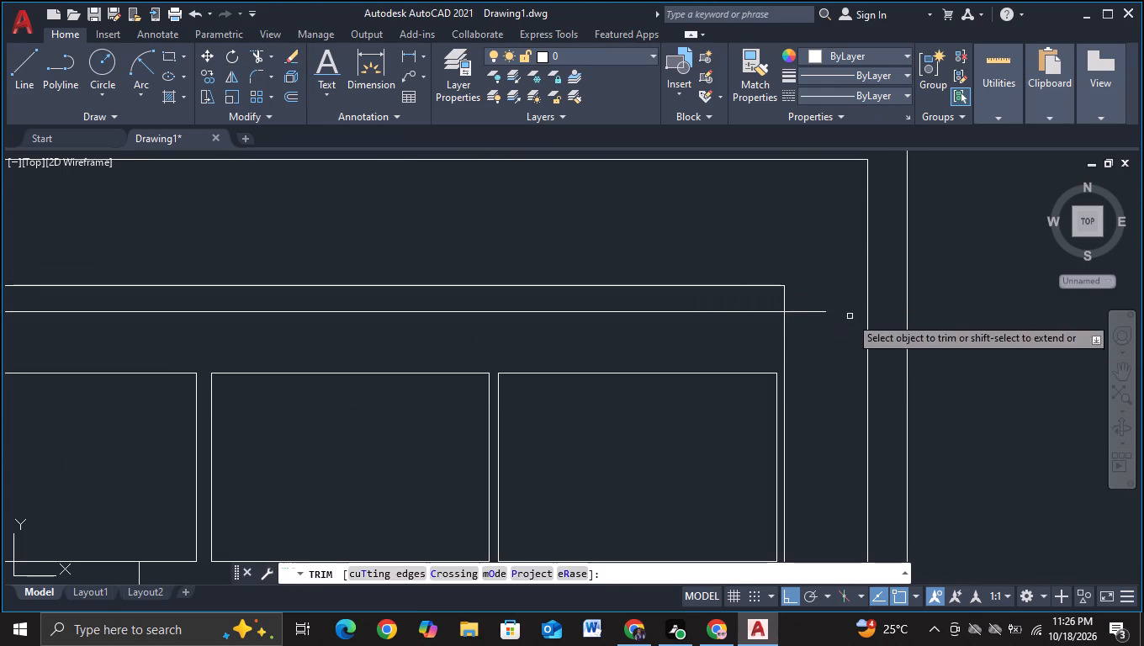
{"action": "left_click_drag", "start_coordinate": [801, 284], "coordinate": [807, 357]}
{"action": "scroll", "coordinate": [811, 358], "scroll_direction": "down", "scroll_amount": 3}
{"action": "scroll", "coordinate": [408, 358], "scroll_direction": "up", "scroll_amount": 2}
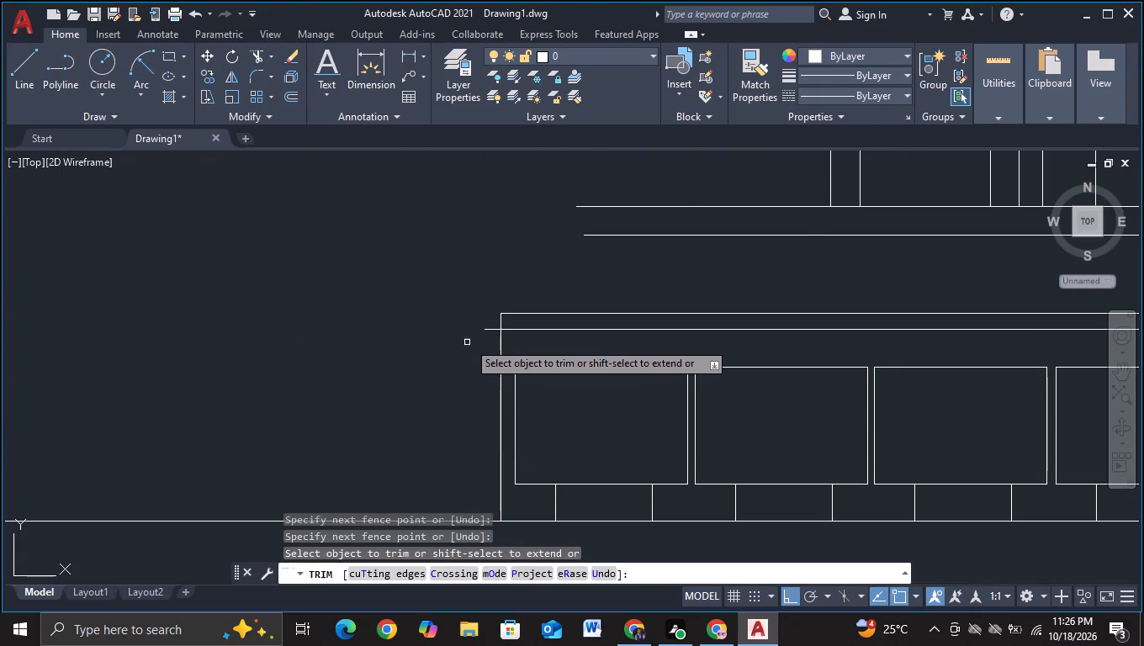
{"action": "left_click", "coordinate": [486, 331]}
Trim away the signboard frame's right vertical side below the narrow band along its top.
{"action": "scroll", "coordinate": [466, 341], "scroll_direction": "down", "scroll_amount": 2}
{"action": "middle_click_drag", "start_coordinate": [442, 363], "coordinate": [406, 319]}
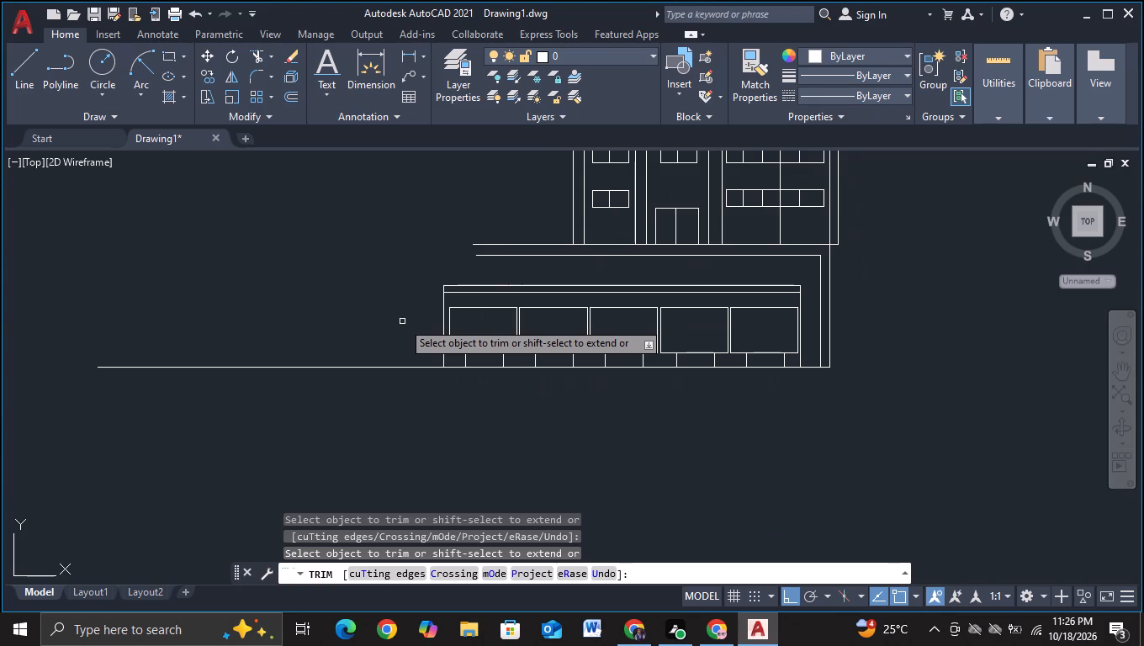
{"action": "scroll", "coordinate": [402, 321], "scroll_direction": "up", "scroll_amount": 1}
{"action": "middle_click_drag", "start_coordinate": [821, 453], "coordinate": [722, 463]}
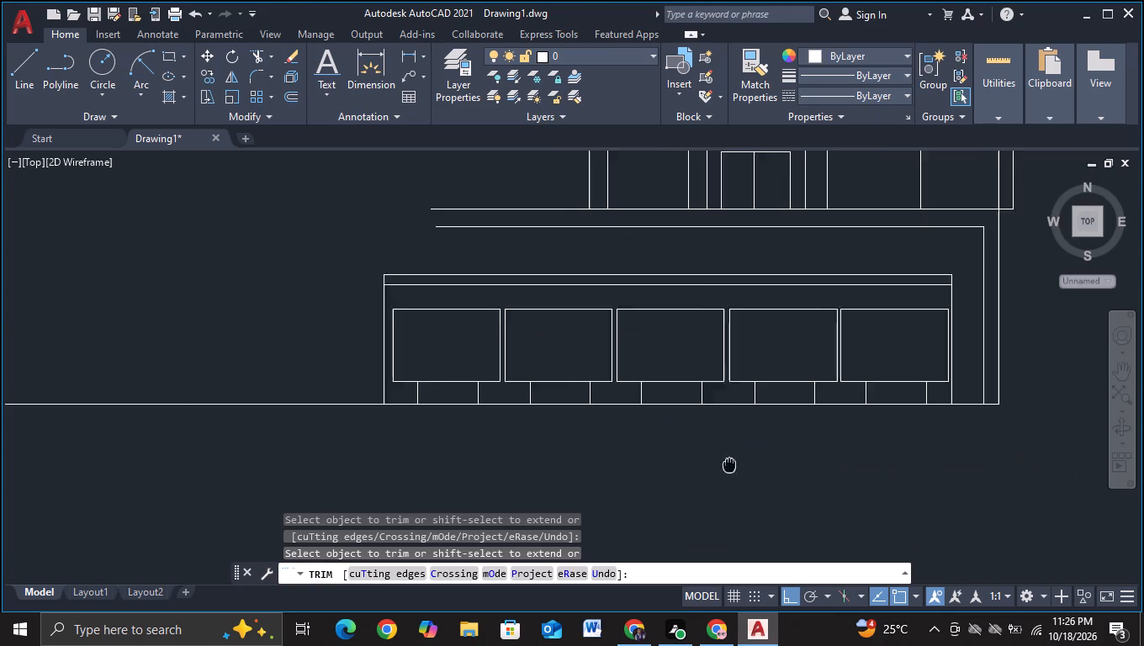
{"action": "middle_click_drag", "start_coordinate": [722, 463], "coordinate": [719, 463]}
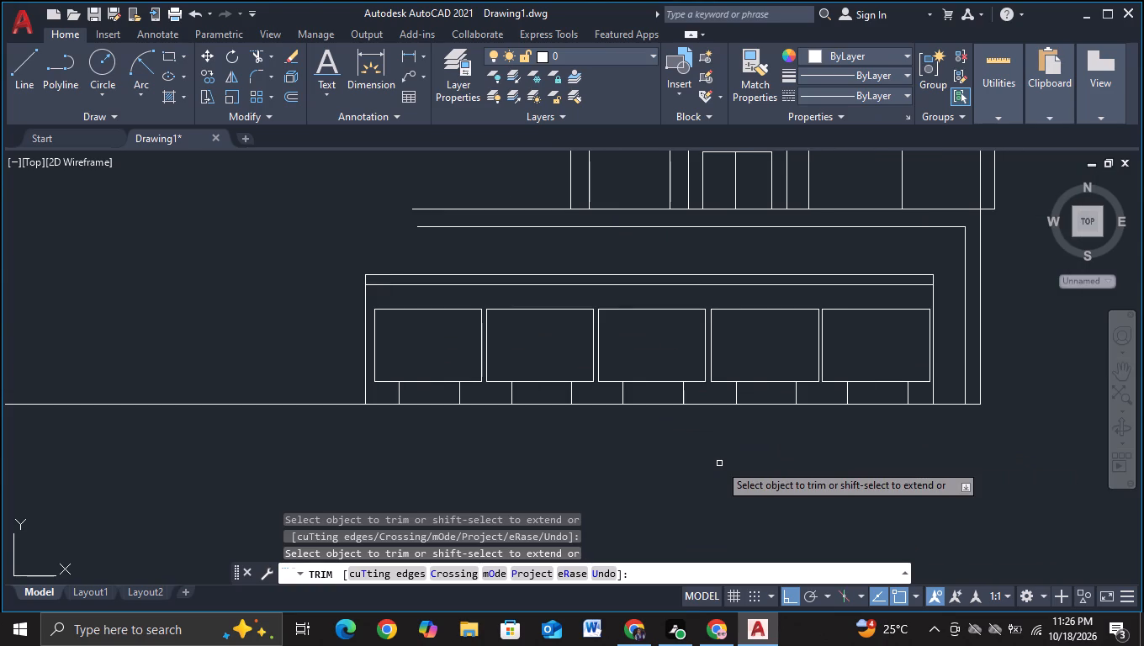
{"action": "left_click", "coordinate": [931, 395]}
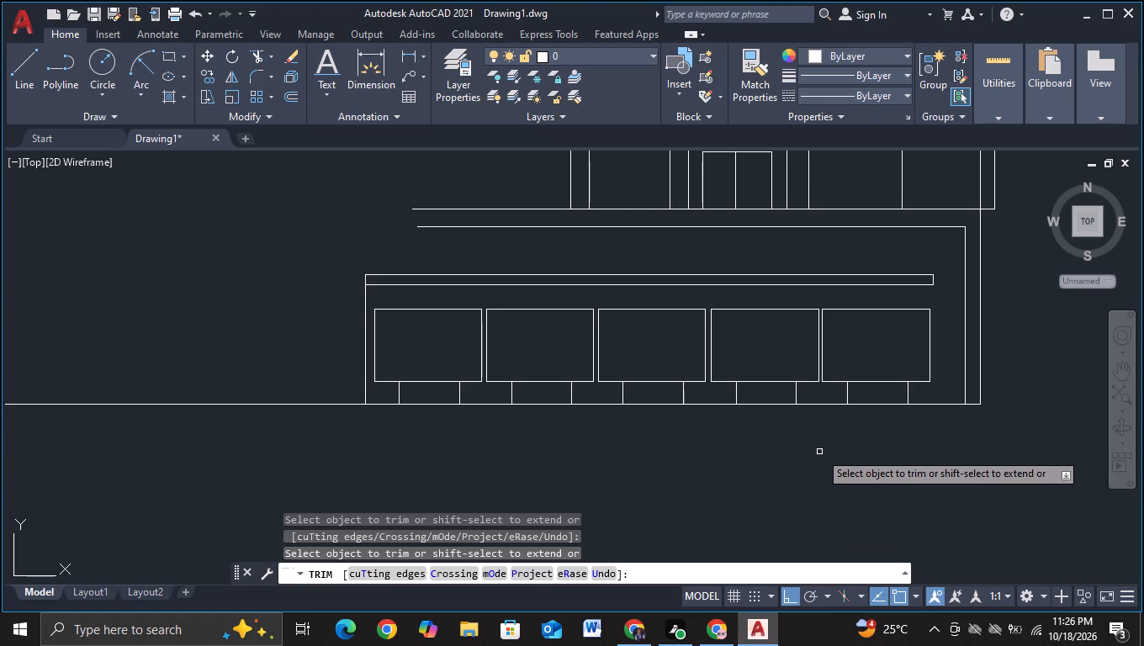
{"action": "key", "text": "Escape"}
Draw a vertical line about 1372 units long left of the building, from below the base line up to the upper block.
{"action": "middle_click_drag", "start_coordinate": [840, 457], "coordinate": [786, 516]}
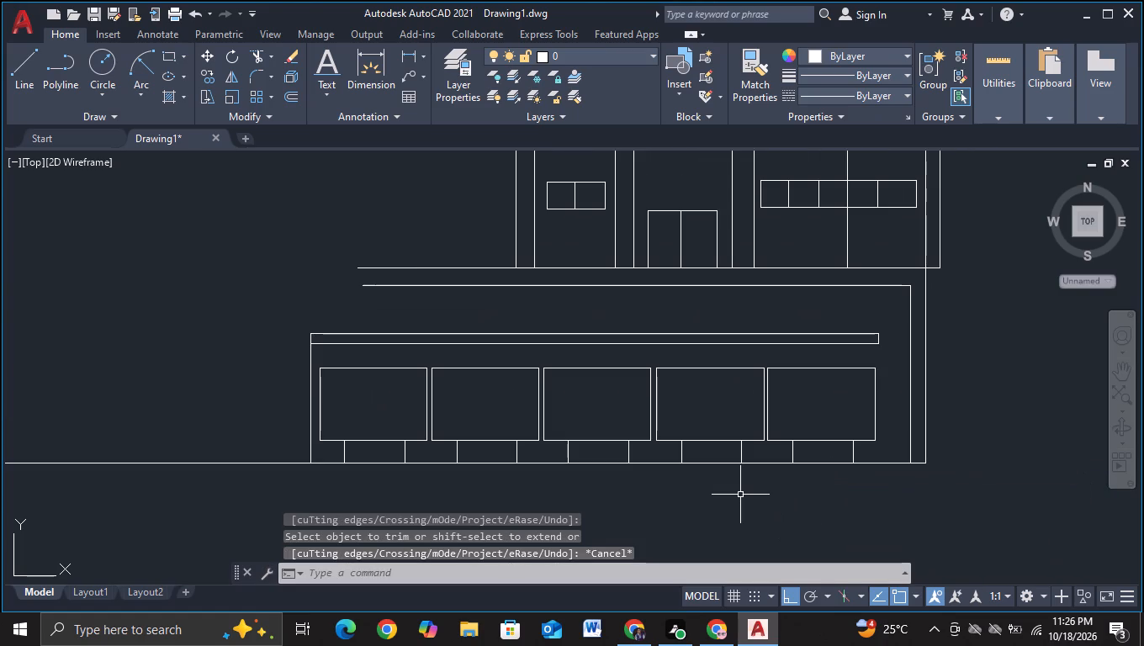
{"action": "middle_click_drag", "start_coordinate": [743, 495], "coordinate": [802, 476]}
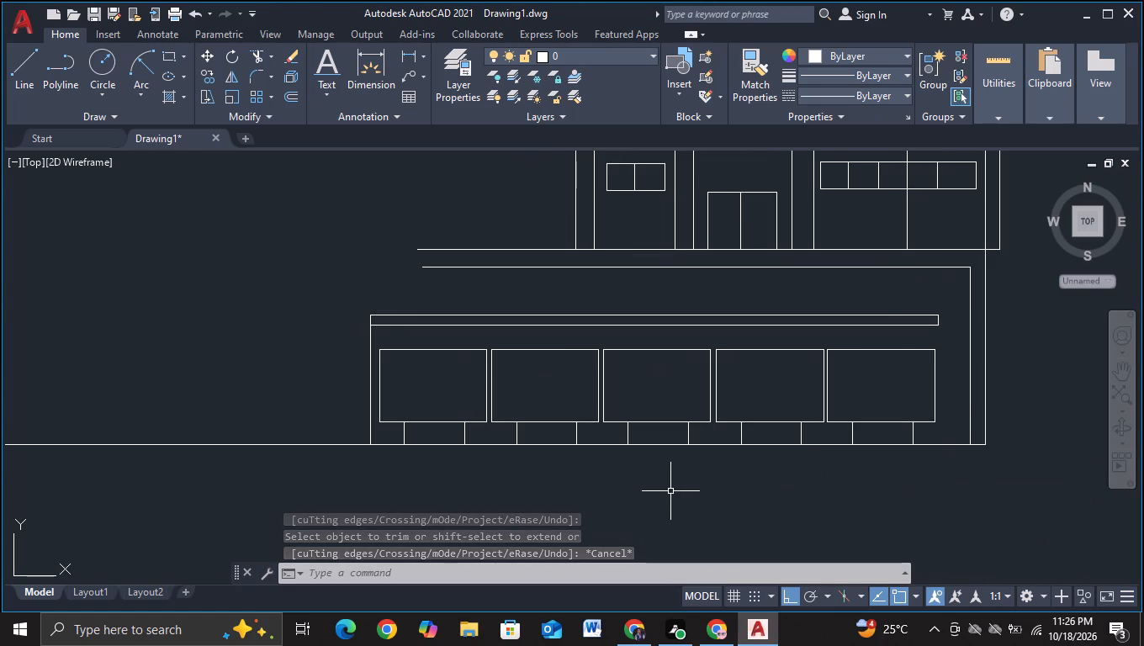
{"action": "key", "text": "Escape"}
{"action": "scroll", "coordinate": [647, 487], "scroll_direction": "down", "scroll_amount": 2}
{"action": "middle_click_drag", "start_coordinate": [670, 499], "coordinate": [684, 463]}
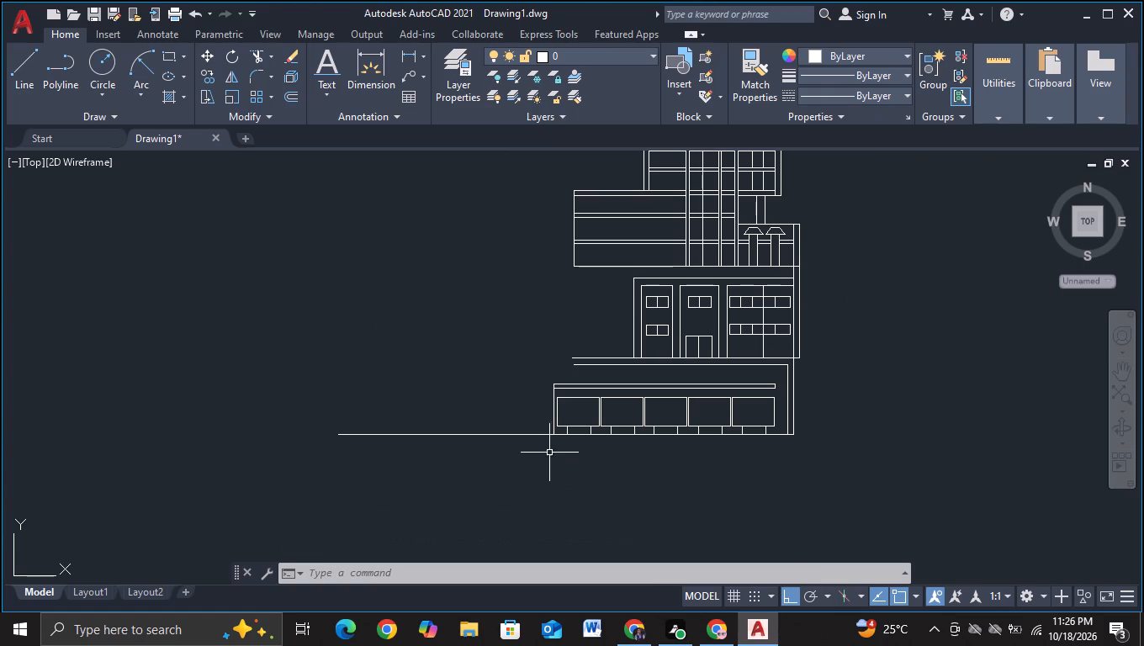
{"action": "key", "text": "Escape"}
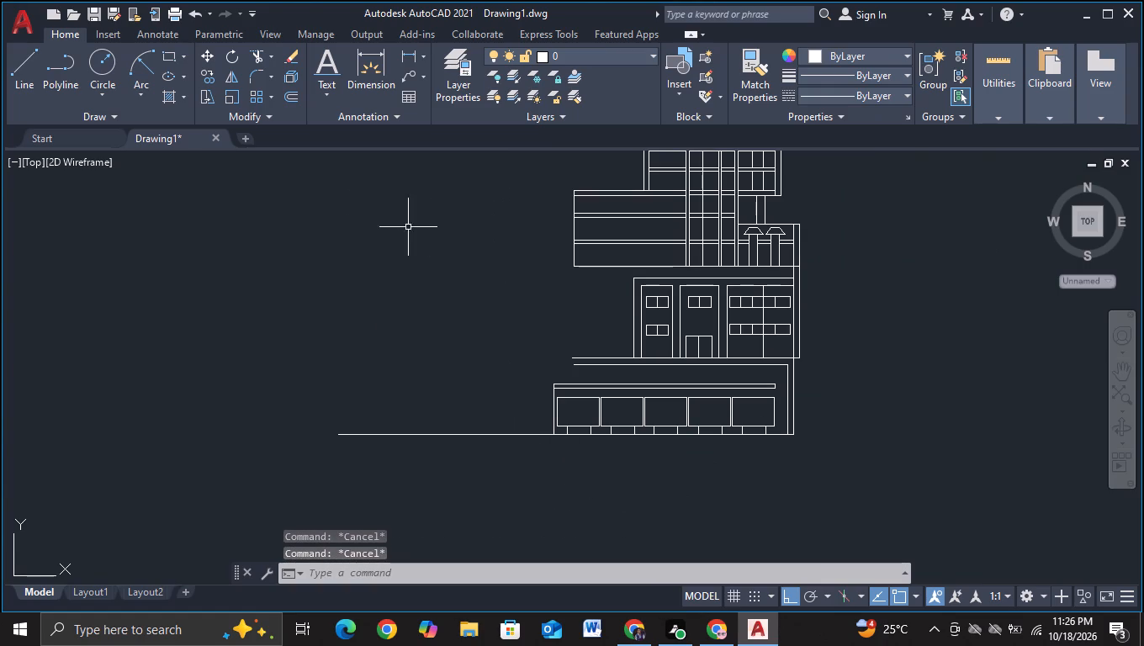
{"action": "left_click", "coordinate": [22, 68]}
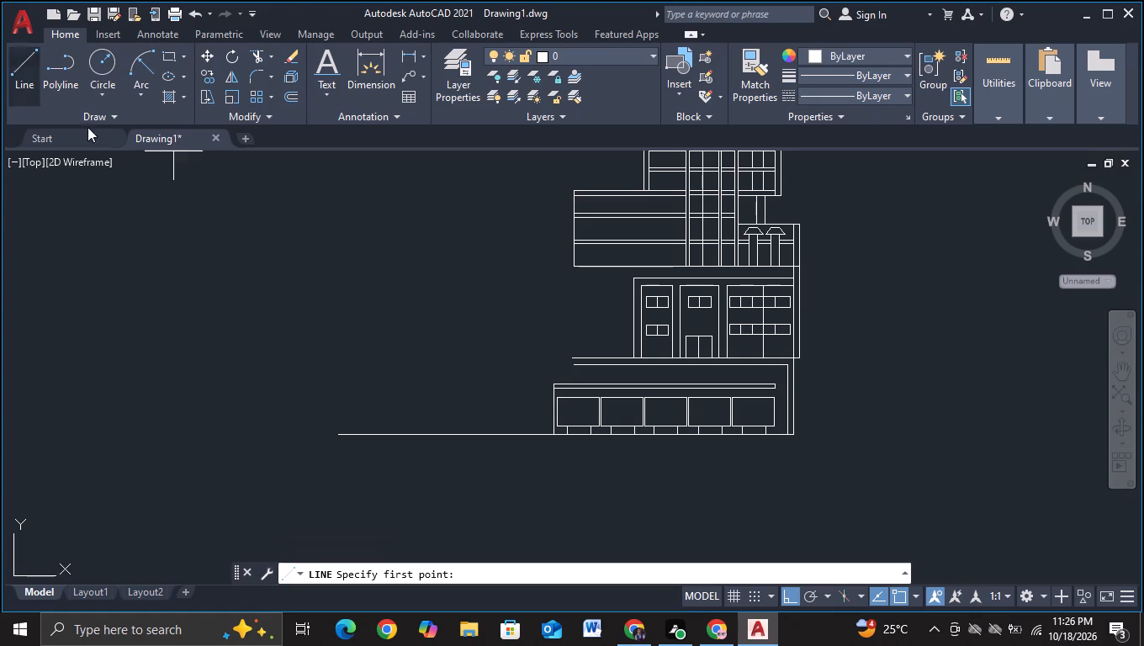
{"action": "left_click", "coordinate": [521, 453]}
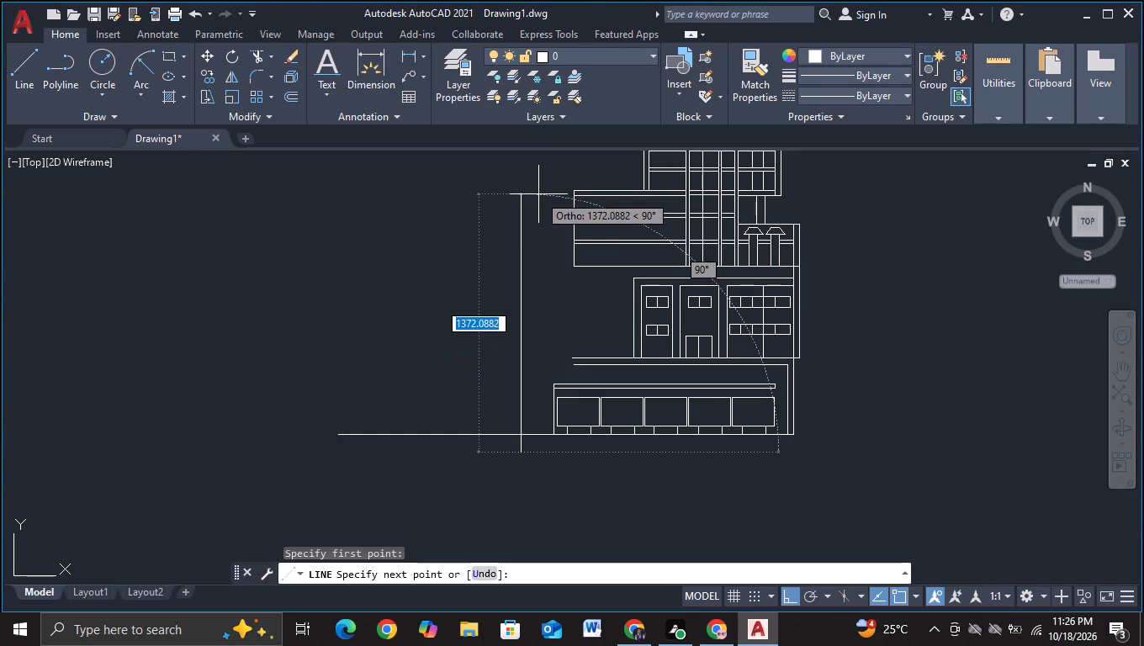
{"action": "left_click", "coordinate": [538, 194]}
{"action": "key", "text": "Escape"}
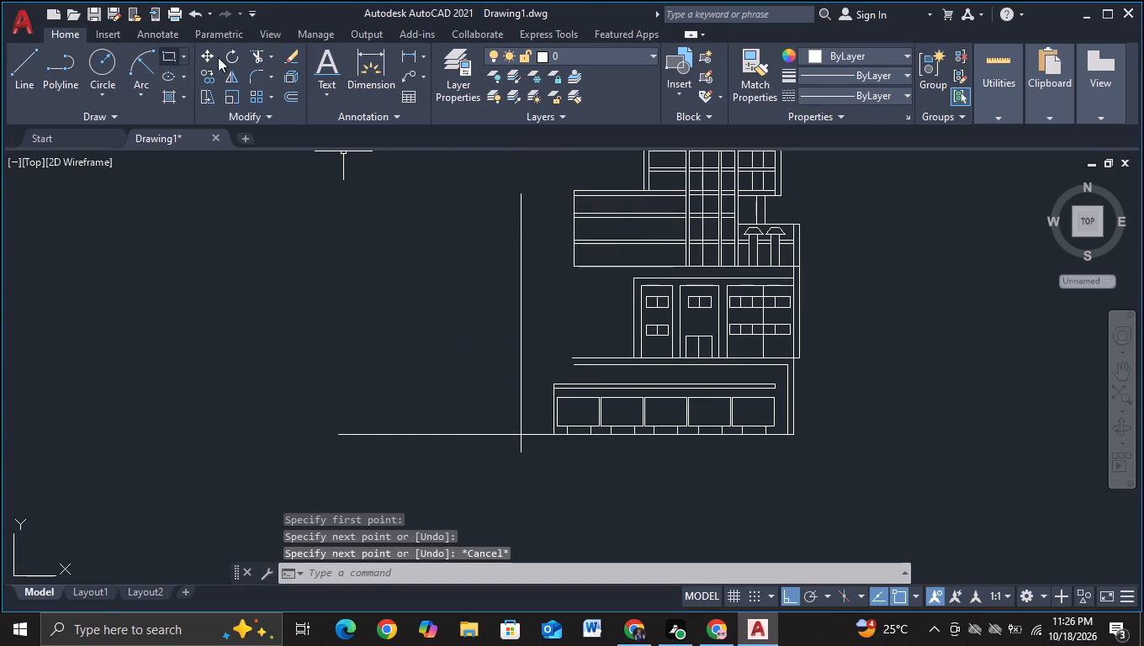
Erase the vertical left edge of the building's upper block.
{"action": "left_click", "coordinate": [573, 208]}
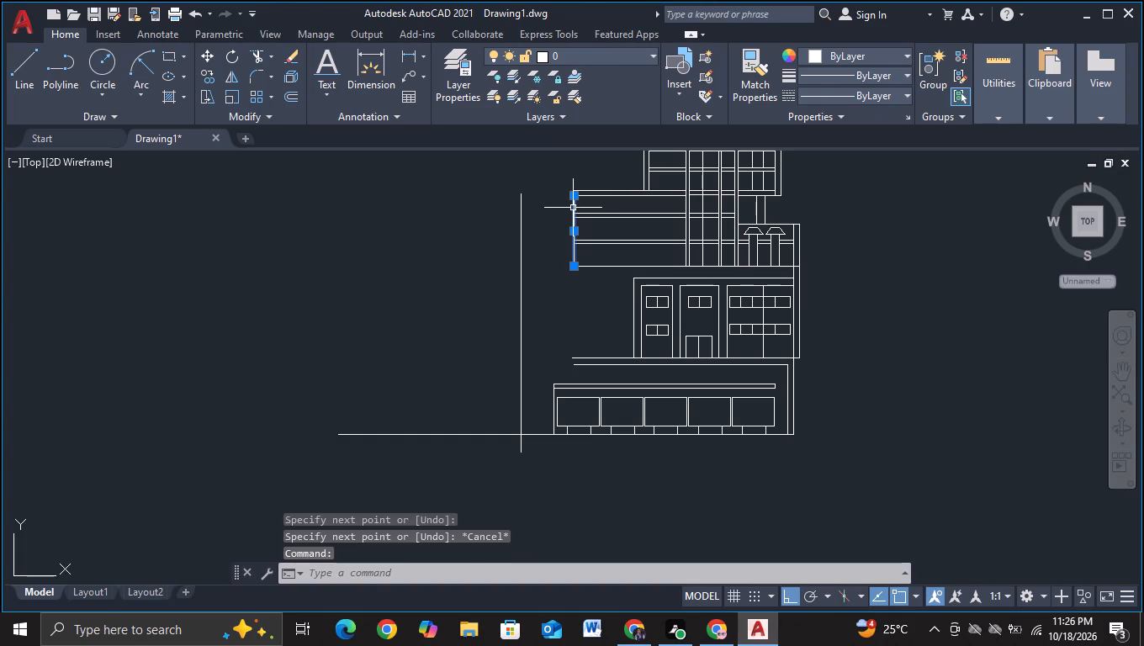
{"action": "key", "text": "Delete"}
{"action": "key", "text": "Escape"}
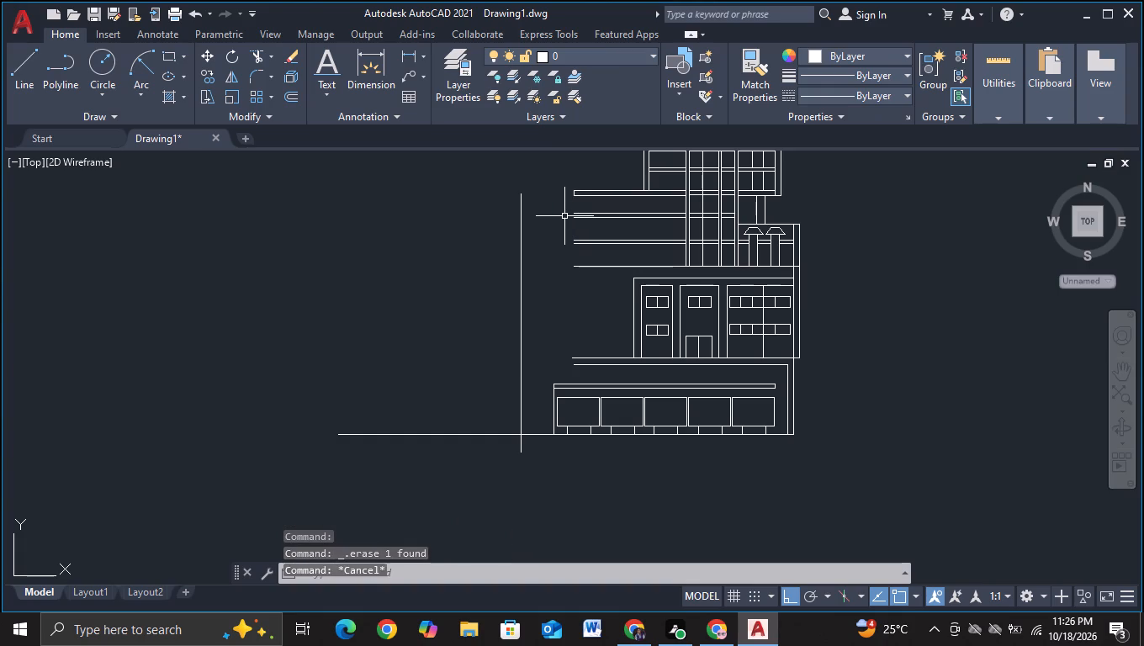
Extend the upper block's horizontal lines and the two long lines above the signboards leftwards to the new vertical line.
{"action": "key", "text": "e"}
{"action": "left_click", "coordinate": [628, 273]}
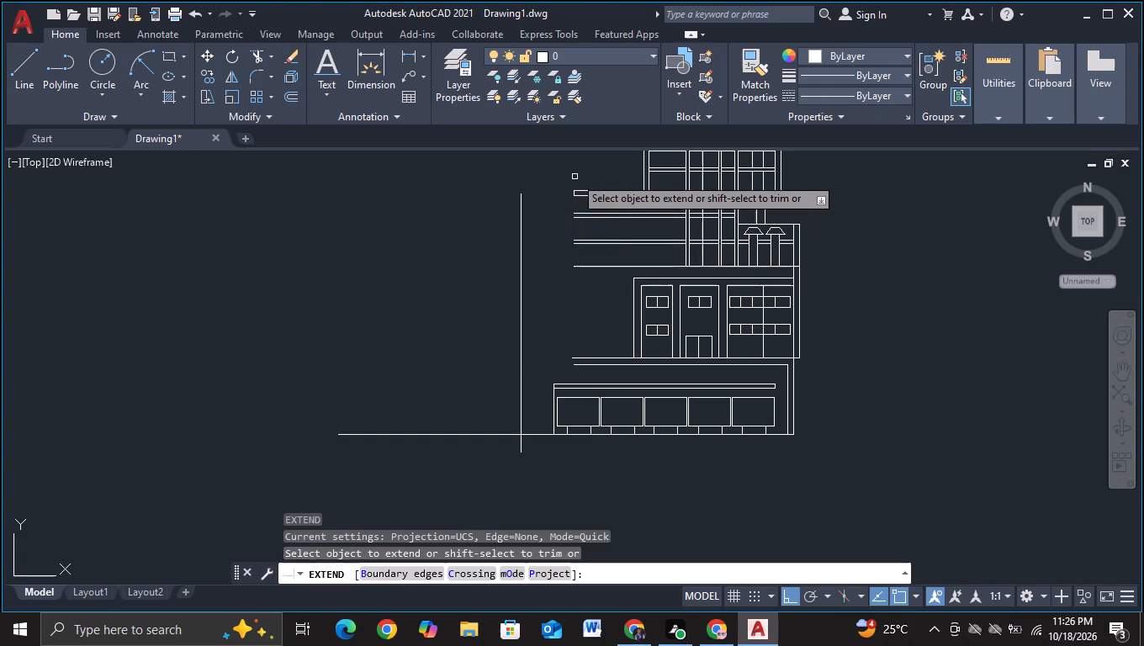
{"action": "left_click_drag", "start_coordinate": [575, 175], "coordinate": [585, 308]}
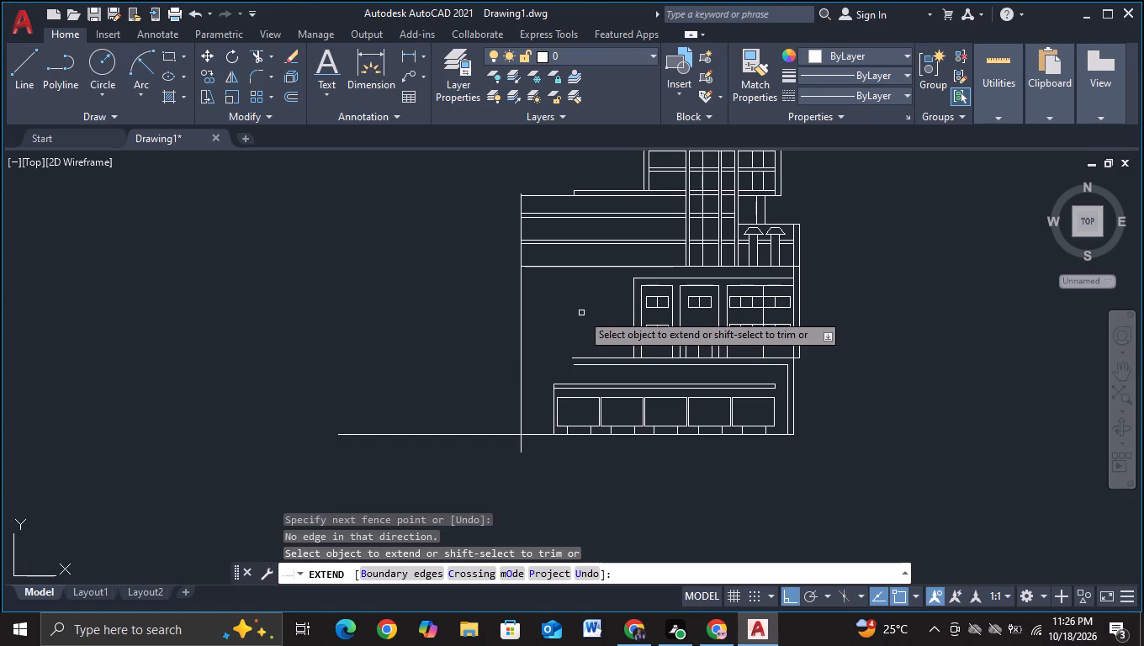
{"action": "middle_click_drag", "start_coordinate": [581, 313], "coordinate": [578, 267]}
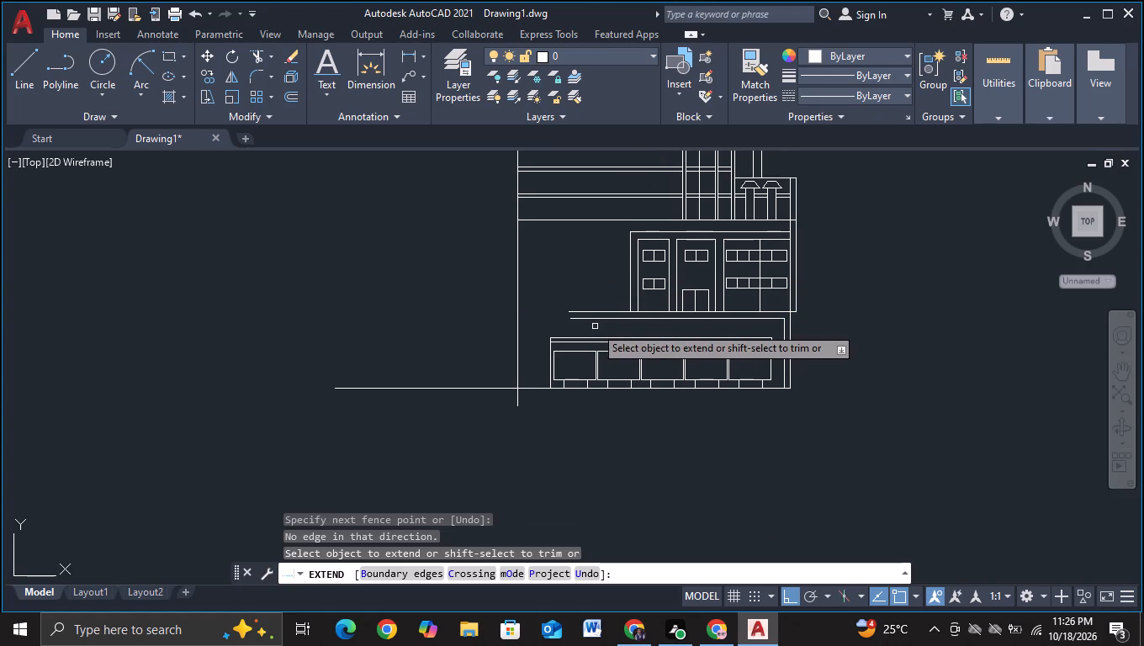
{"action": "left_click_drag", "start_coordinate": [595, 326], "coordinate": [596, 286]}
{"action": "key", "text": "Escape"}
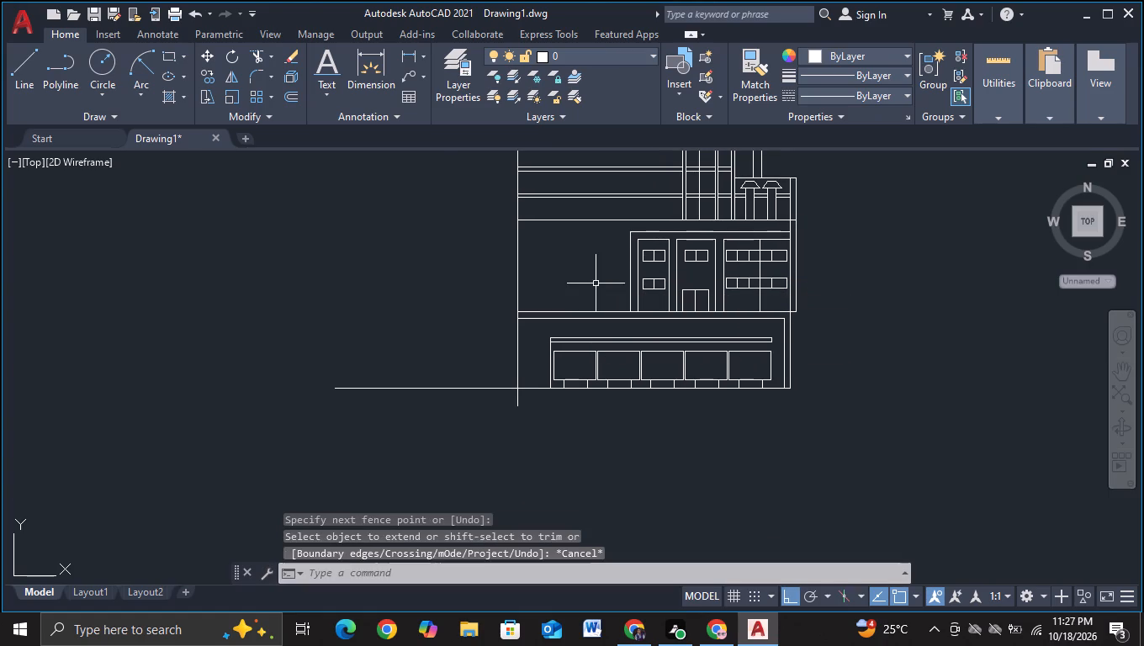
Trim away the middle panes of both window rows in the right bay, on either side of its vertical divider.
{"action": "left_click", "coordinate": [250, 58]}
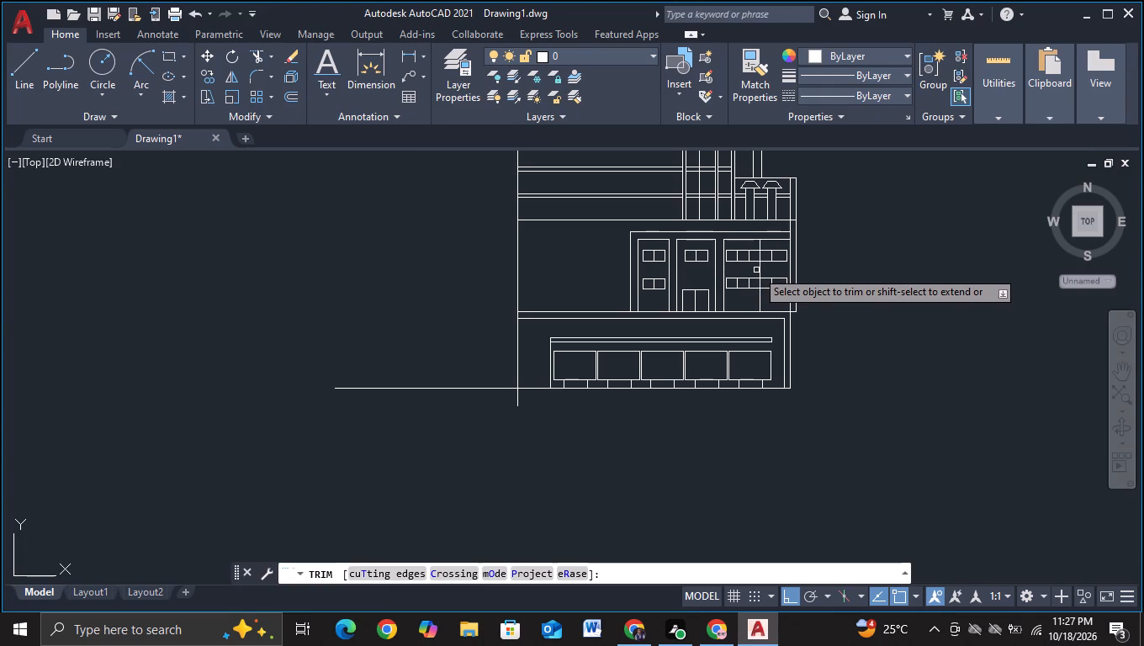
{"action": "scroll", "coordinate": [761, 272], "scroll_direction": "up", "scroll_amount": 2}
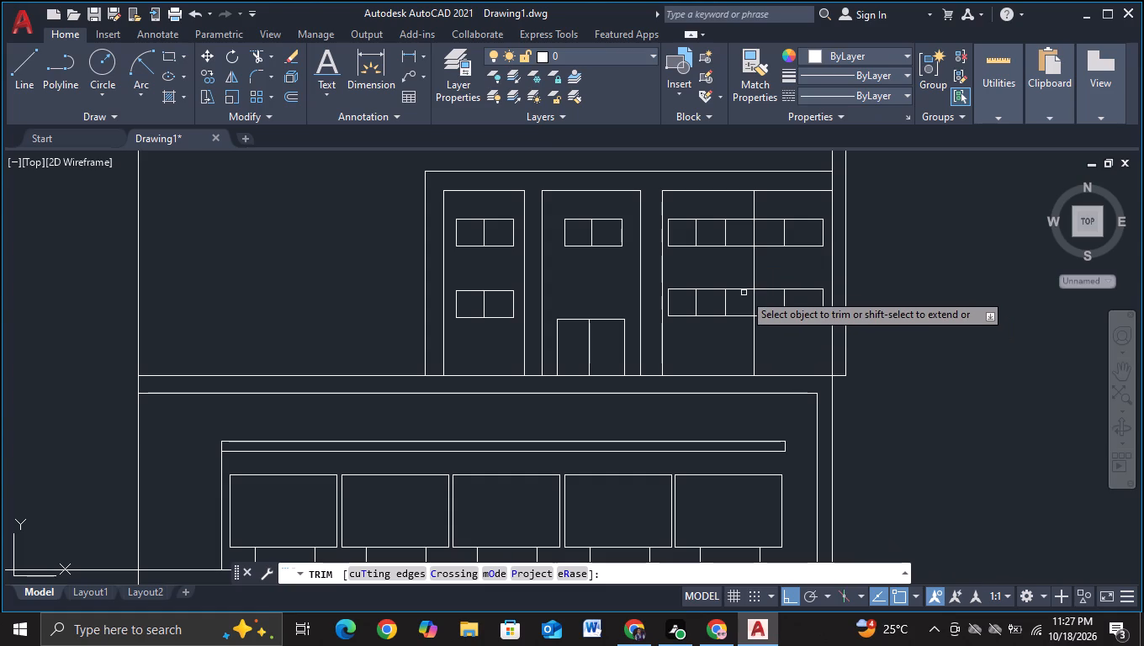
{"action": "left_click_drag", "start_coordinate": [742, 283], "coordinate": [741, 326]}
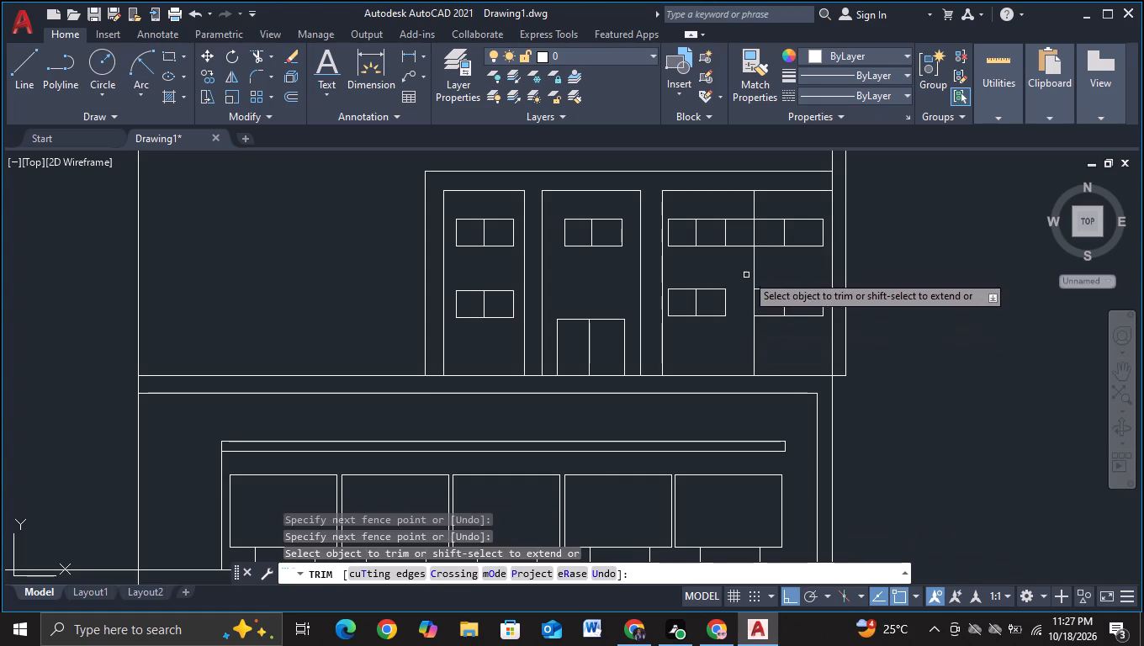
{"action": "left_click_drag", "start_coordinate": [765, 273], "coordinate": [785, 334]}
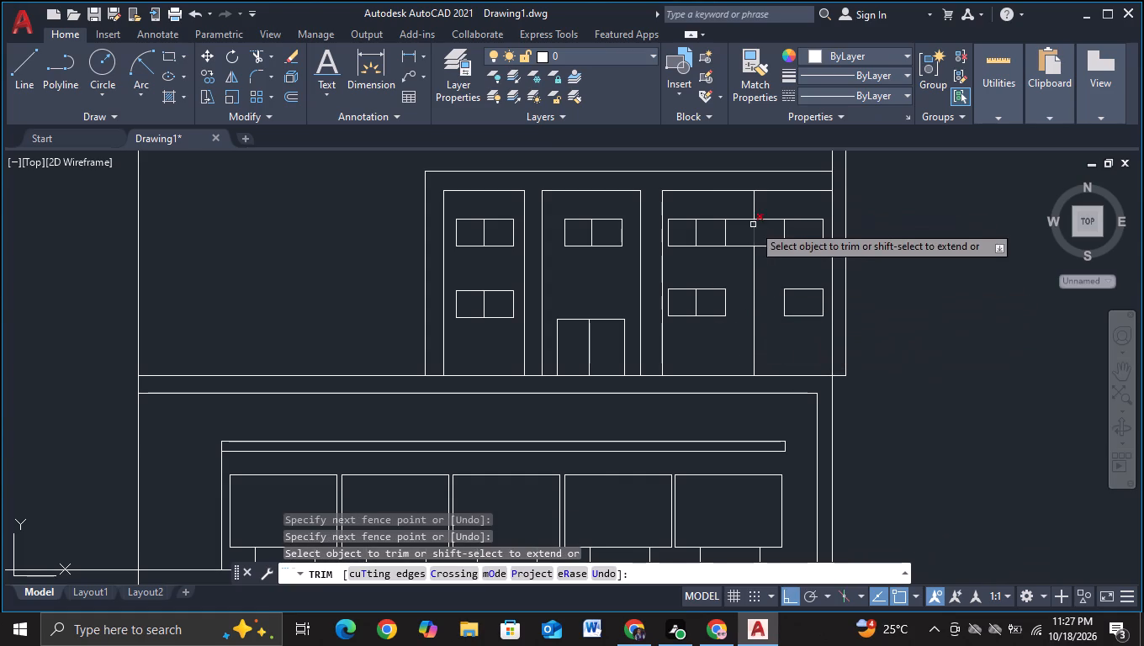
{"action": "left_click_drag", "start_coordinate": [739, 211], "coordinate": [739, 252]}
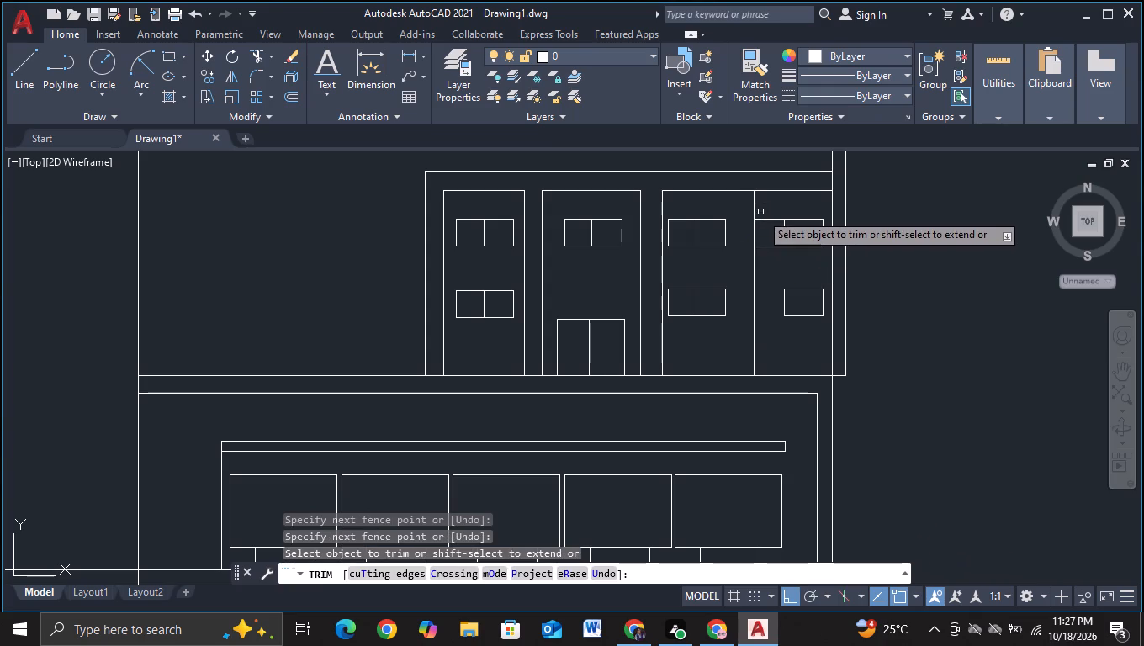
{"action": "left_click_drag", "start_coordinate": [761, 213], "coordinate": [781, 270]}
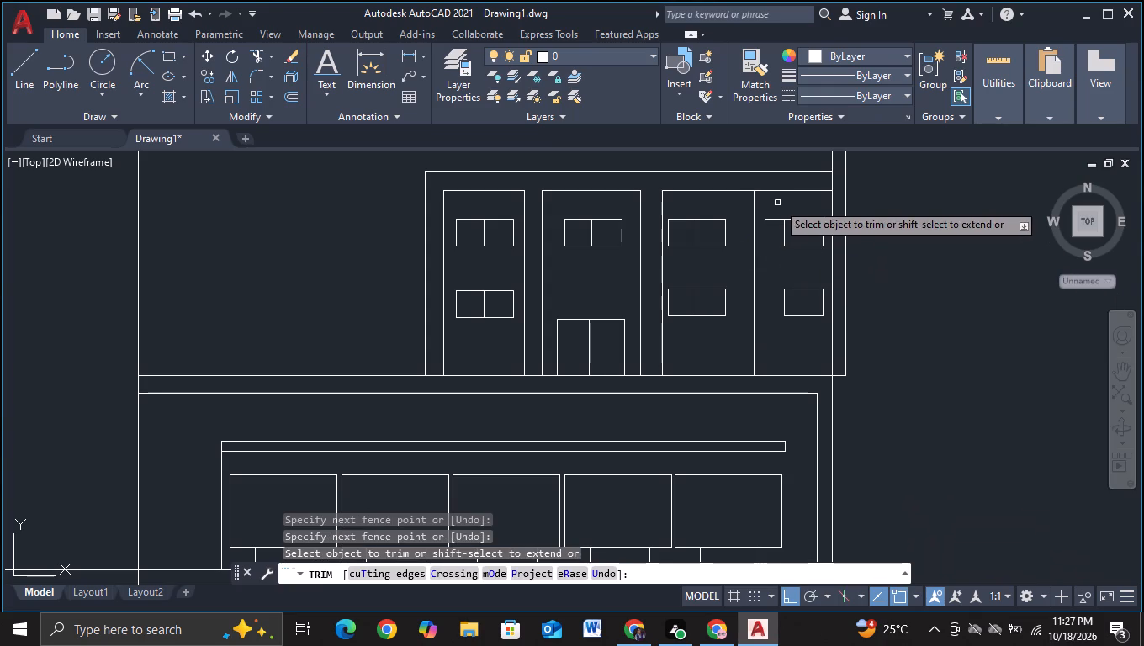
{"action": "left_click_drag", "start_coordinate": [777, 203], "coordinate": [776, 242]}
{"action": "scroll", "coordinate": [877, 271], "scroll_direction": "down", "scroll_amount": 2}
{"action": "middle_click_drag", "start_coordinate": [914, 325], "coordinate": [915, 291]}
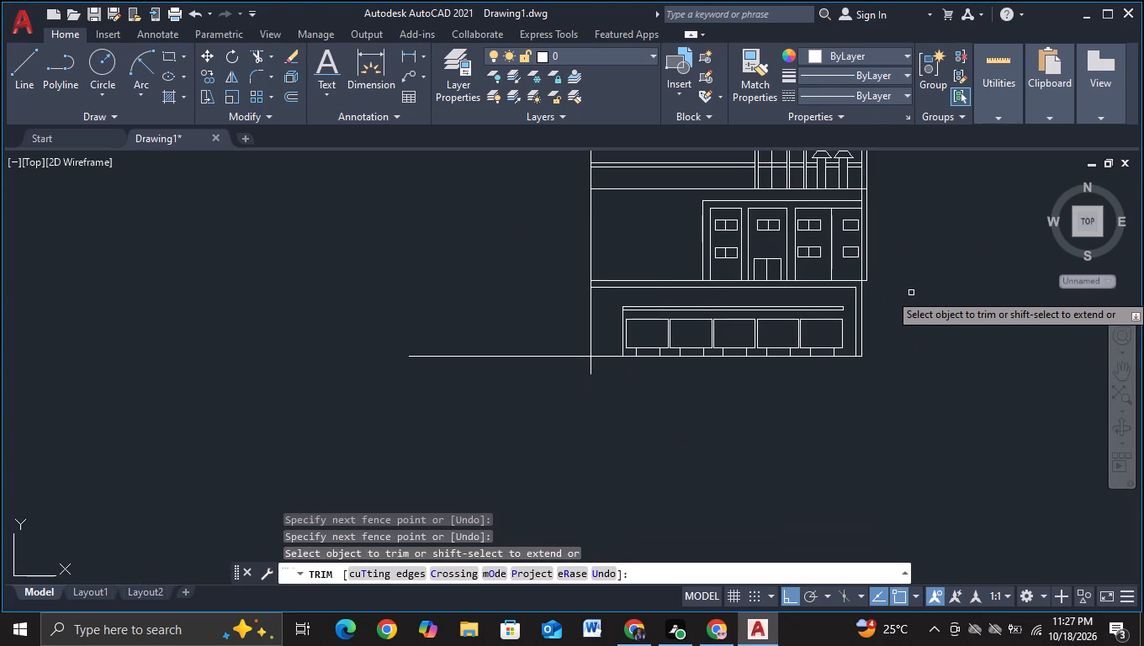
{"action": "key", "text": "Escape"}
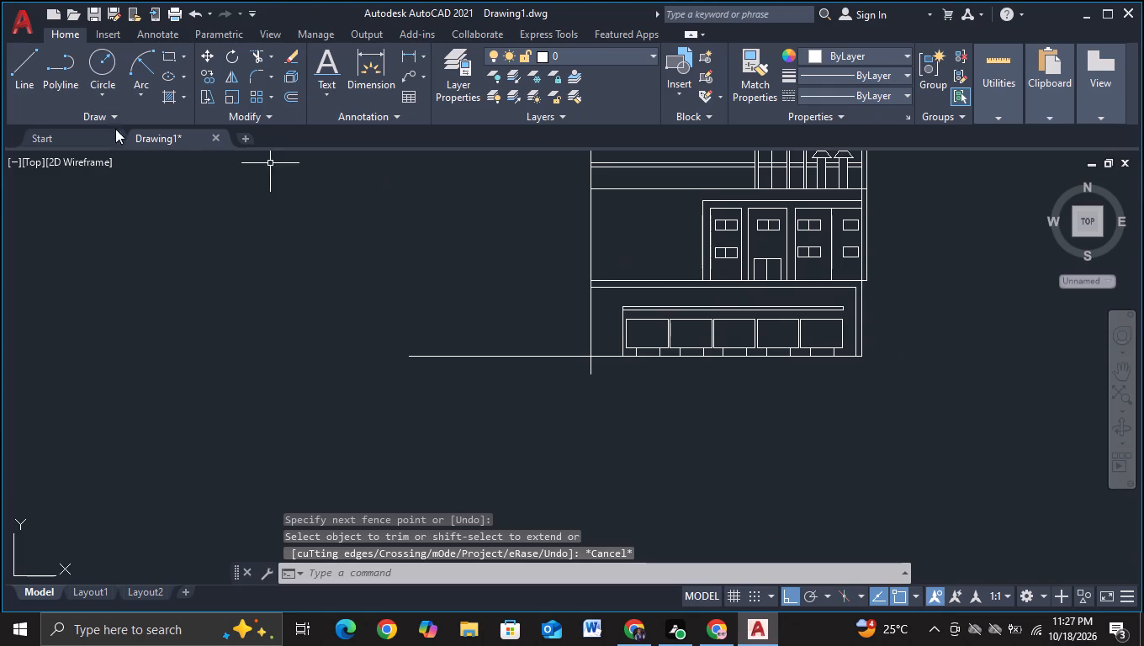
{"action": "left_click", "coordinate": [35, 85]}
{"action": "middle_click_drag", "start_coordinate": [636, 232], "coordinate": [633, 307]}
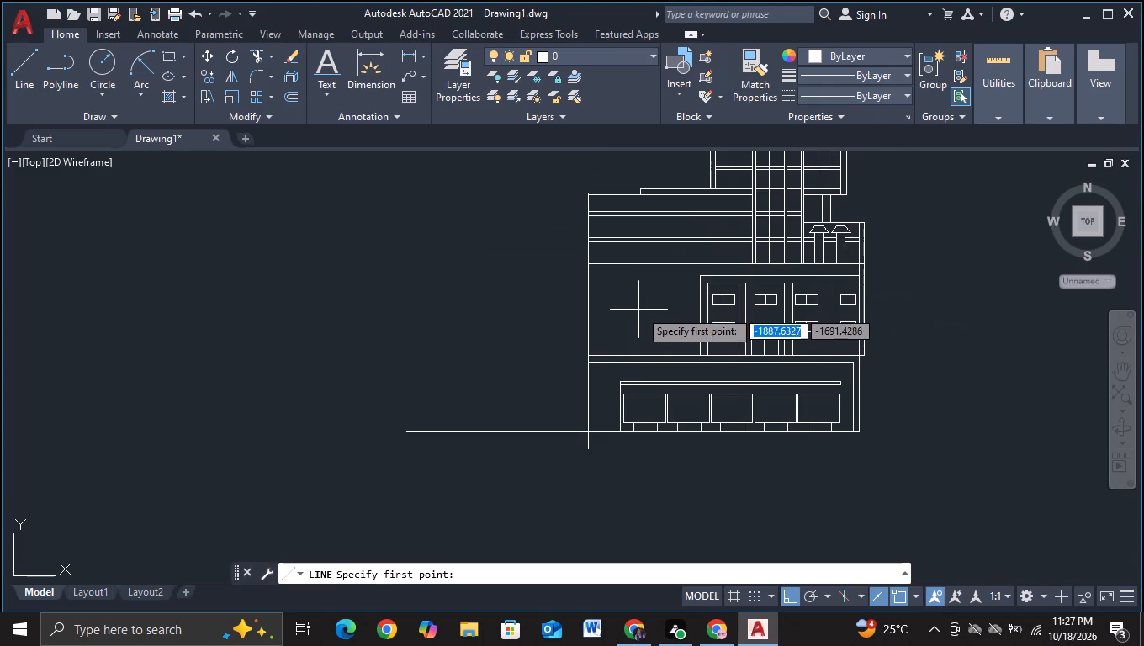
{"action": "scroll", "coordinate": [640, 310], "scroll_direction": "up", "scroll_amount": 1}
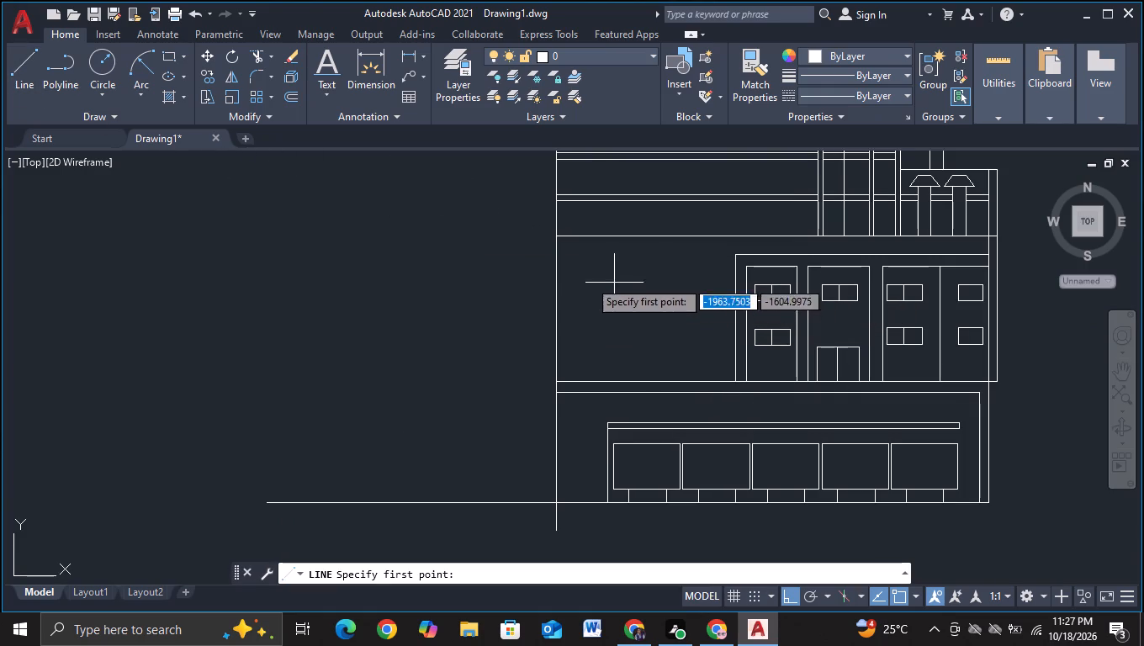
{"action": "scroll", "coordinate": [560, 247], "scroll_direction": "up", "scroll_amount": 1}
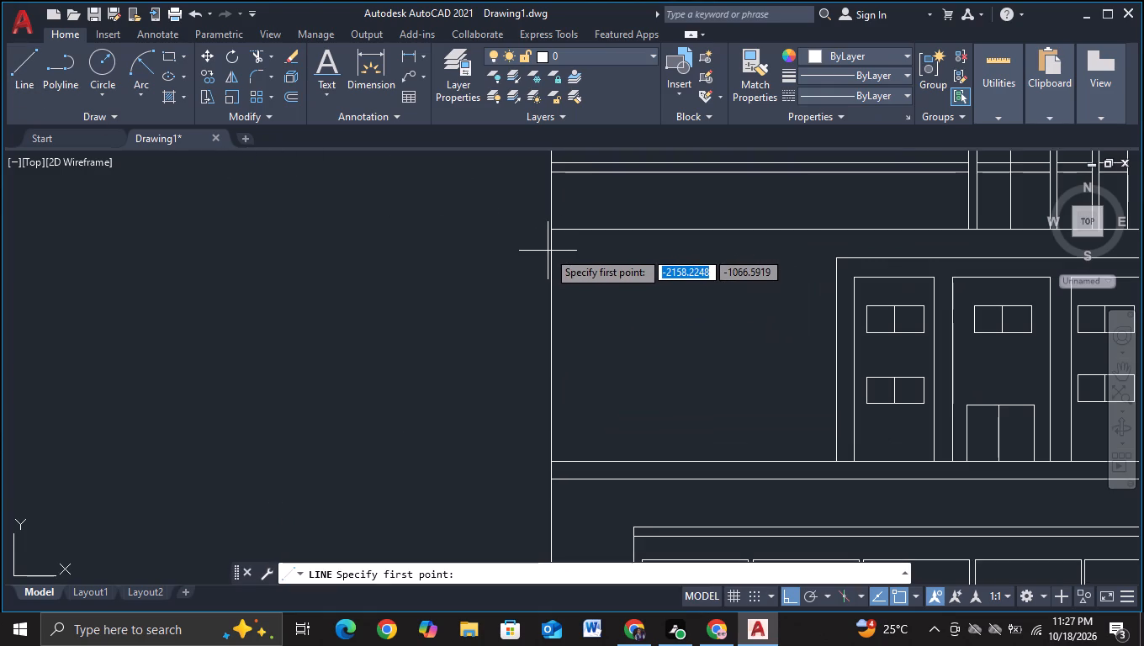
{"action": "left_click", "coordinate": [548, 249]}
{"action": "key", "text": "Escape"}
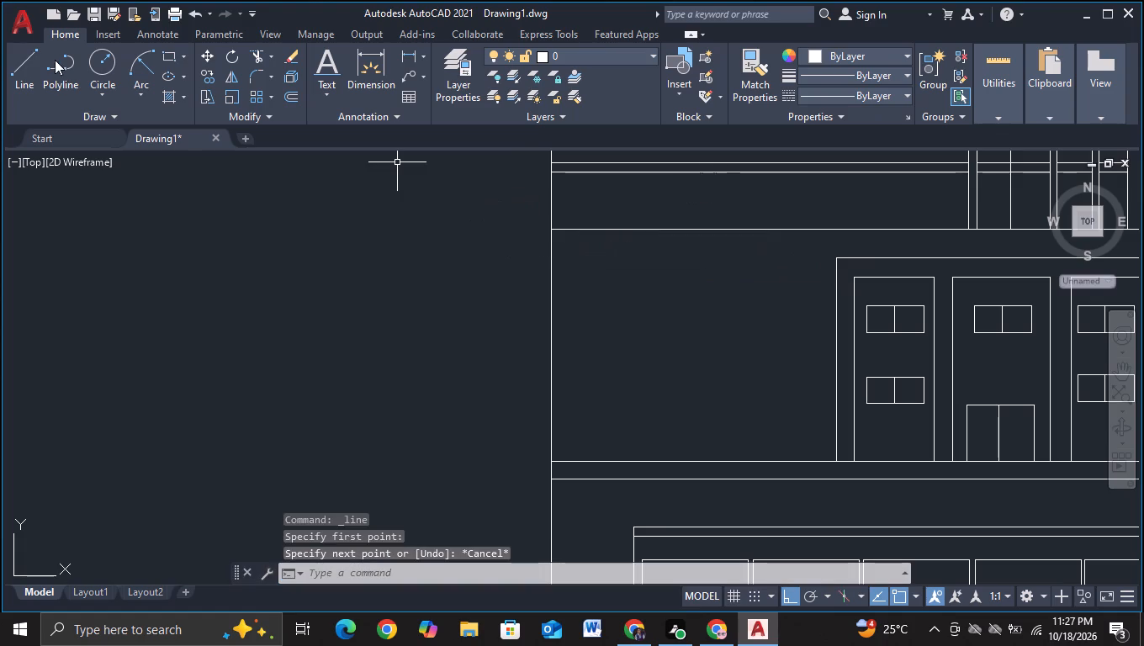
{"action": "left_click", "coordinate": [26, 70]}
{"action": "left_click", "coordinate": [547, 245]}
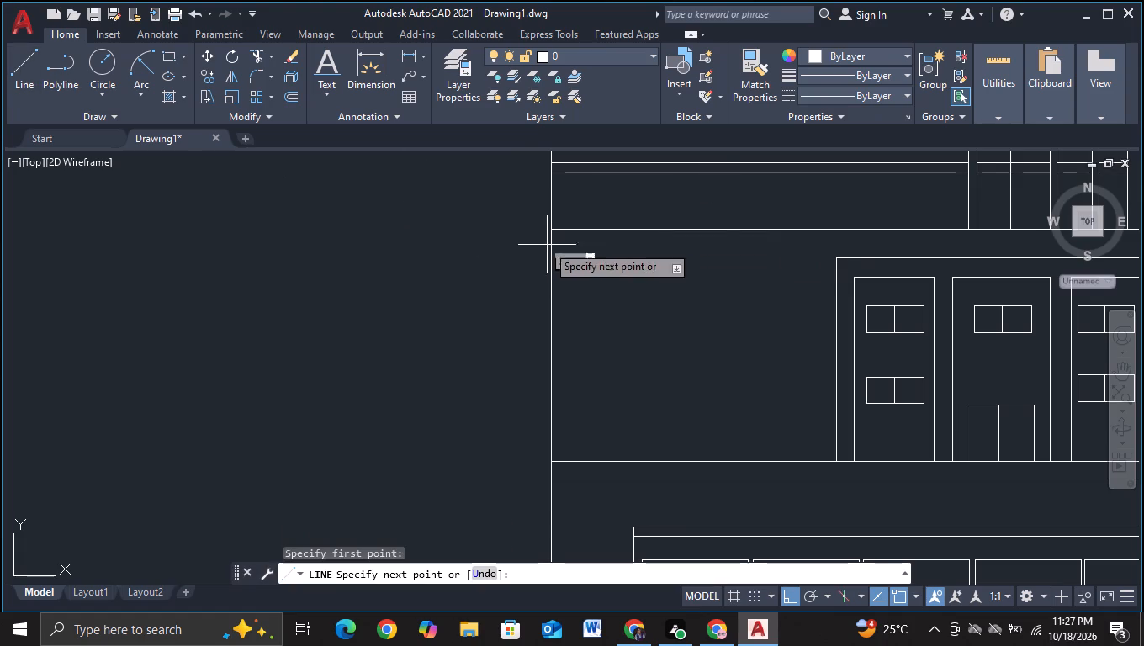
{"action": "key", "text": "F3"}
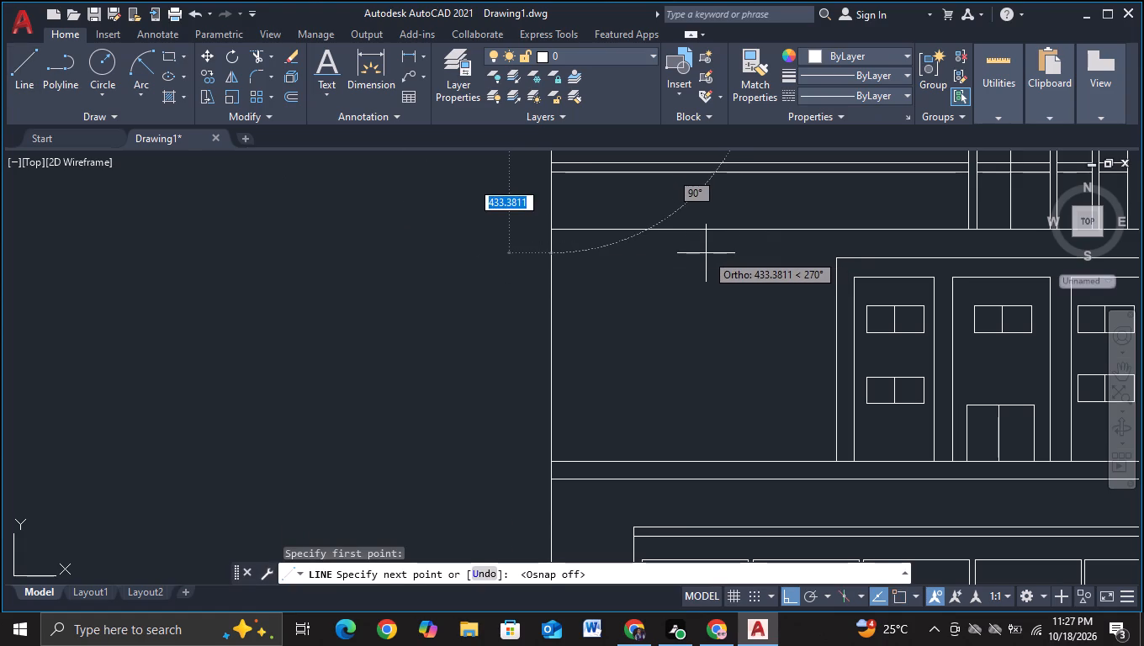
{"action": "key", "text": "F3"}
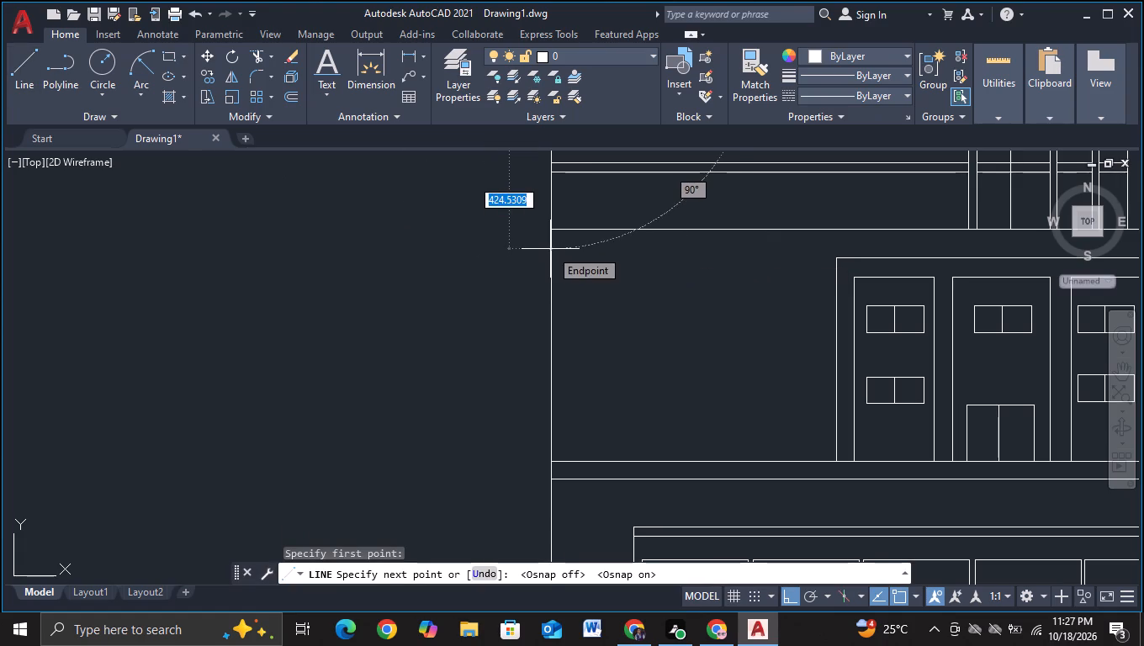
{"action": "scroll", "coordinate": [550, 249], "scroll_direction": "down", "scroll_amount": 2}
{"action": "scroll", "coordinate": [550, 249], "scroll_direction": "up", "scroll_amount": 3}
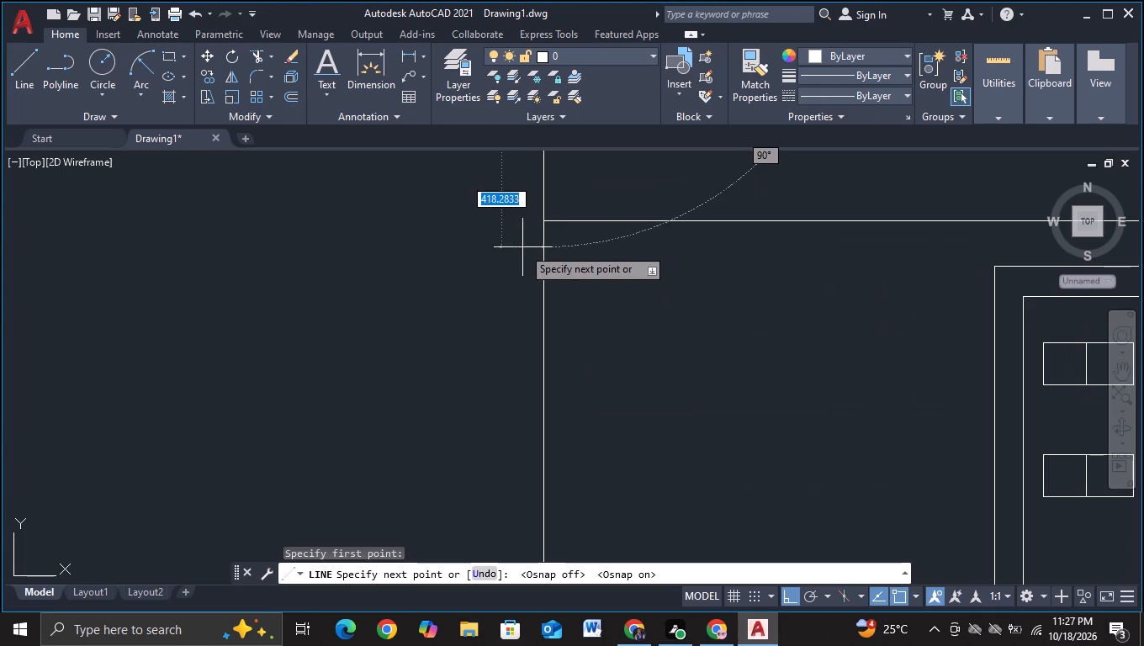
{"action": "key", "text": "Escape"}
Draw a horizontal line across the building just below the upper block's bottom line, running past both side edges.
{"action": "left_click", "coordinate": [15, 72]}
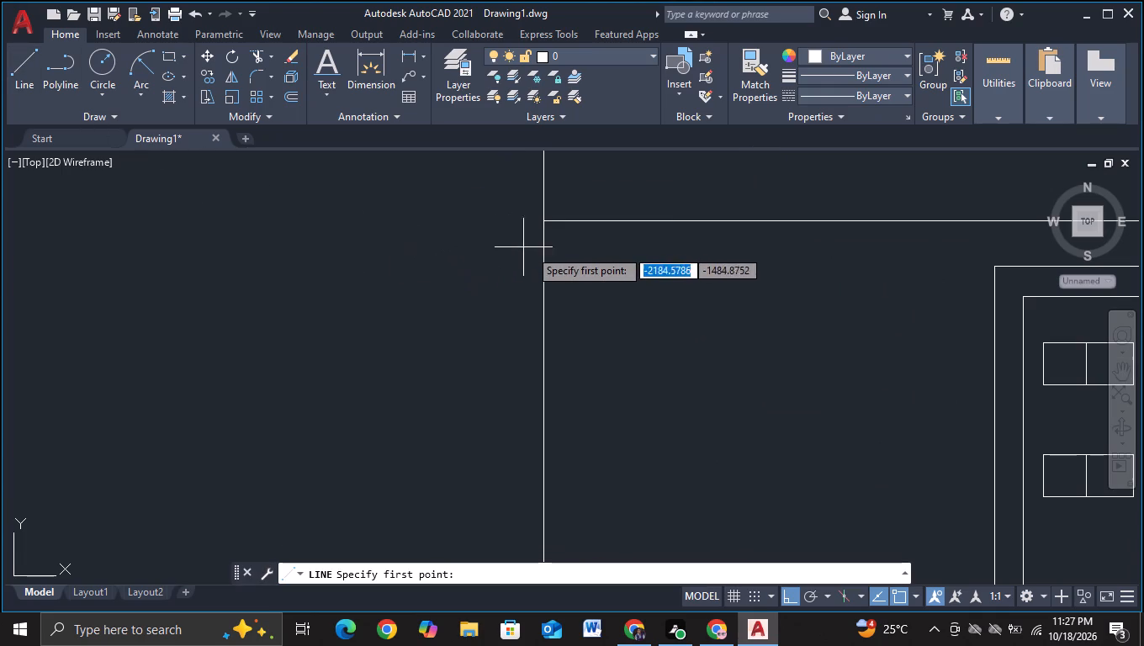
{"action": "left_click", "coordinate": [531, 244]}
{"action": "scroll", "coordinate": [674, 248], "scroll_direction": "down", "scroll_amount": 2}
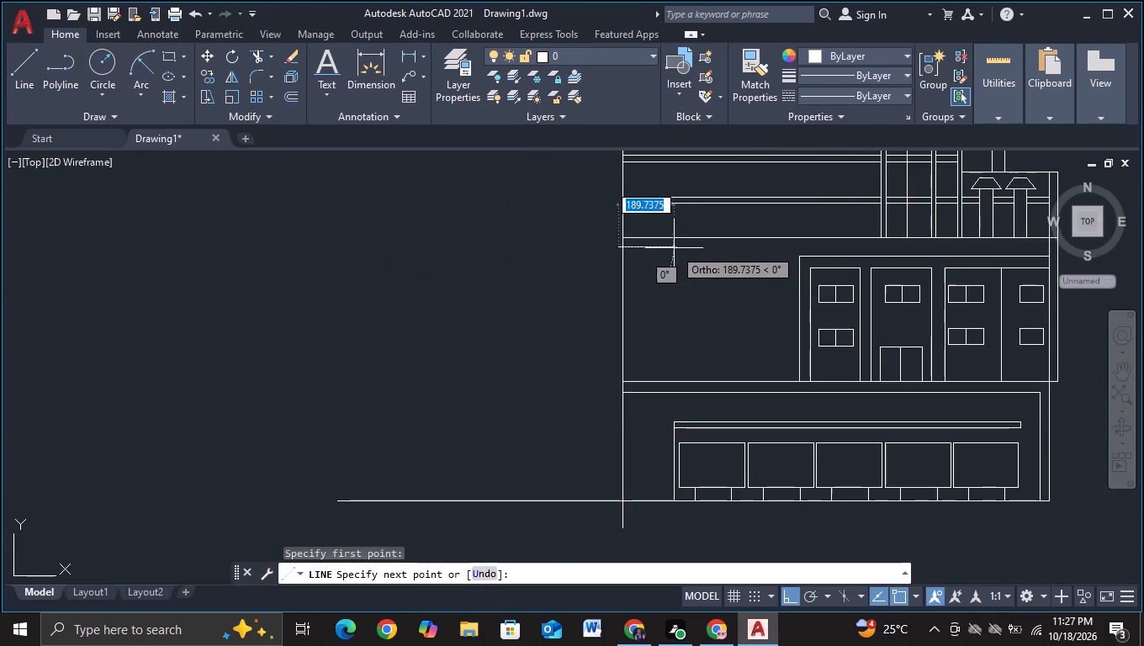
{"action": "middle_click_drag", "start_coordinate": [674, 248], "coordinate": [199, 291]}
{"action": "left_click", "coordinate": [665, 302]}
{"action": "key", "text": "Escape"}
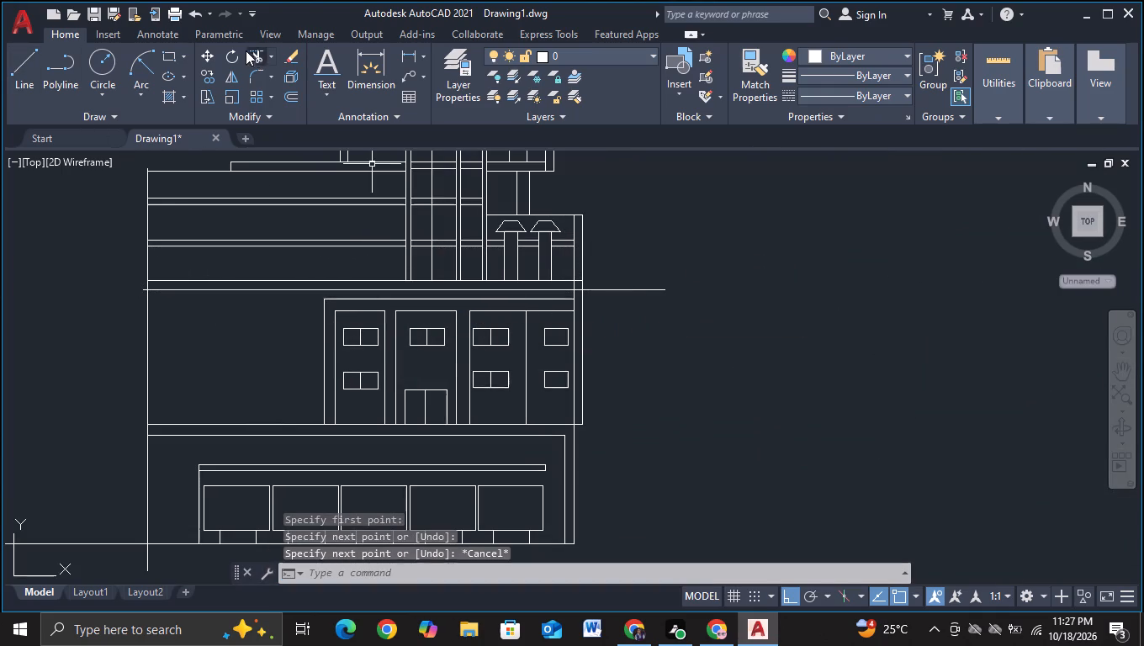
Trim the new horizontal line's overhangs so it runs from the building's left edge to the inner right vertical.
{"action": "left_click", "coordinate": [259, 59]}
{"action": "left_click_drag", "start_coordinate": [635, 264], "coordinate": [636, 363]}
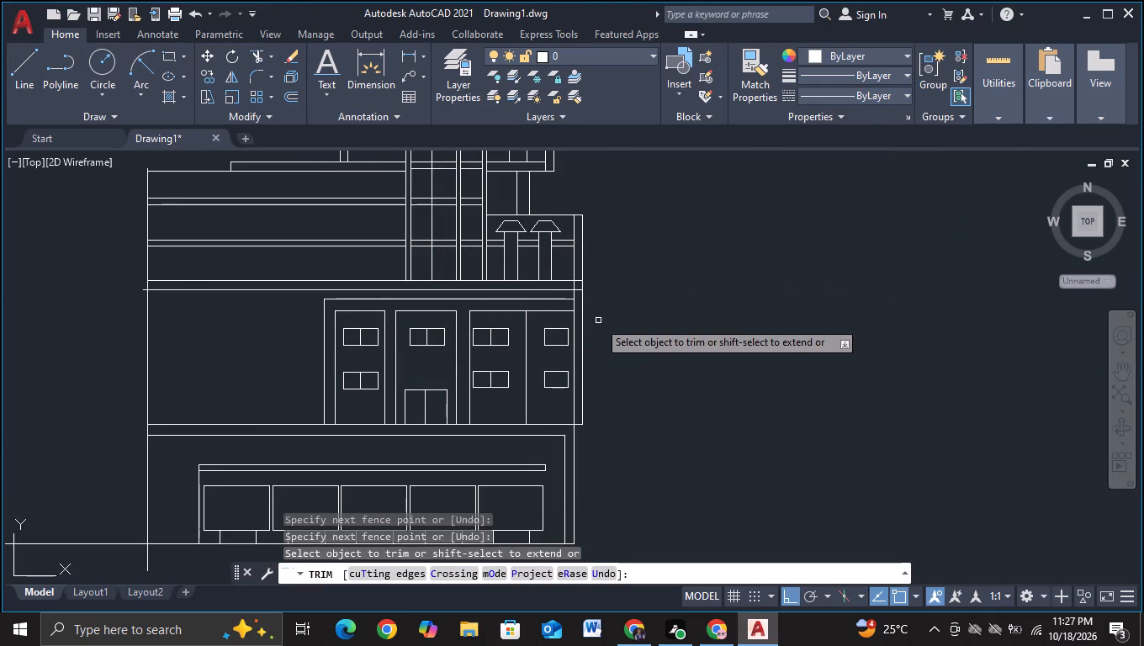
{"action": "left_click", "coordinate": [578, 292]}
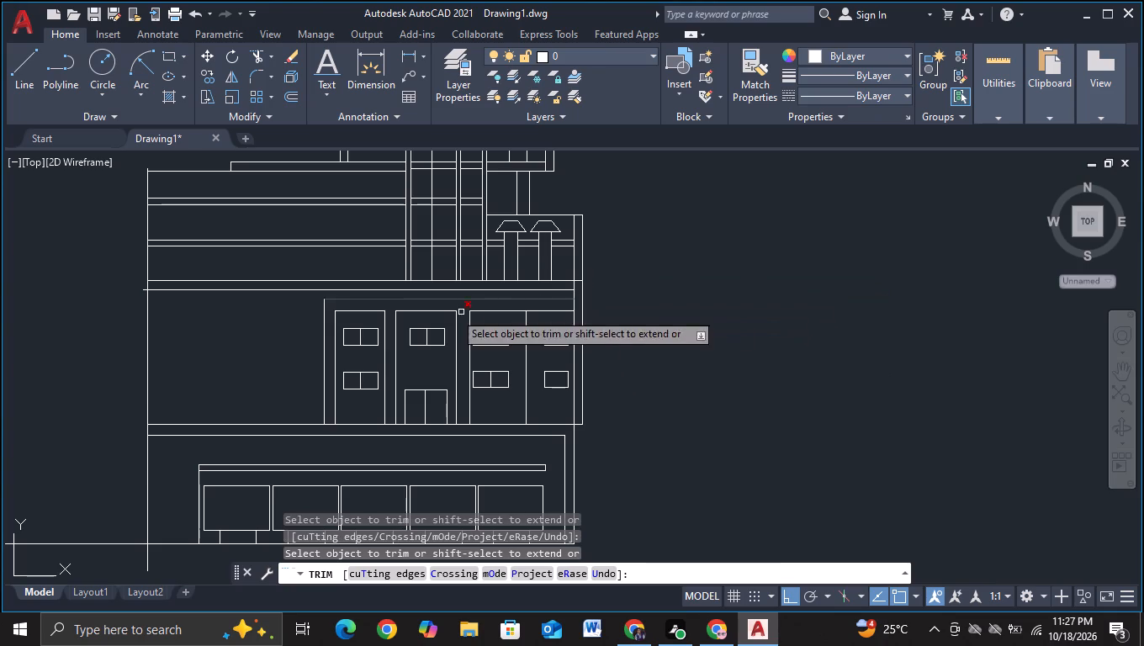
{"action": "left_click", "coordinate": [145, 290]}
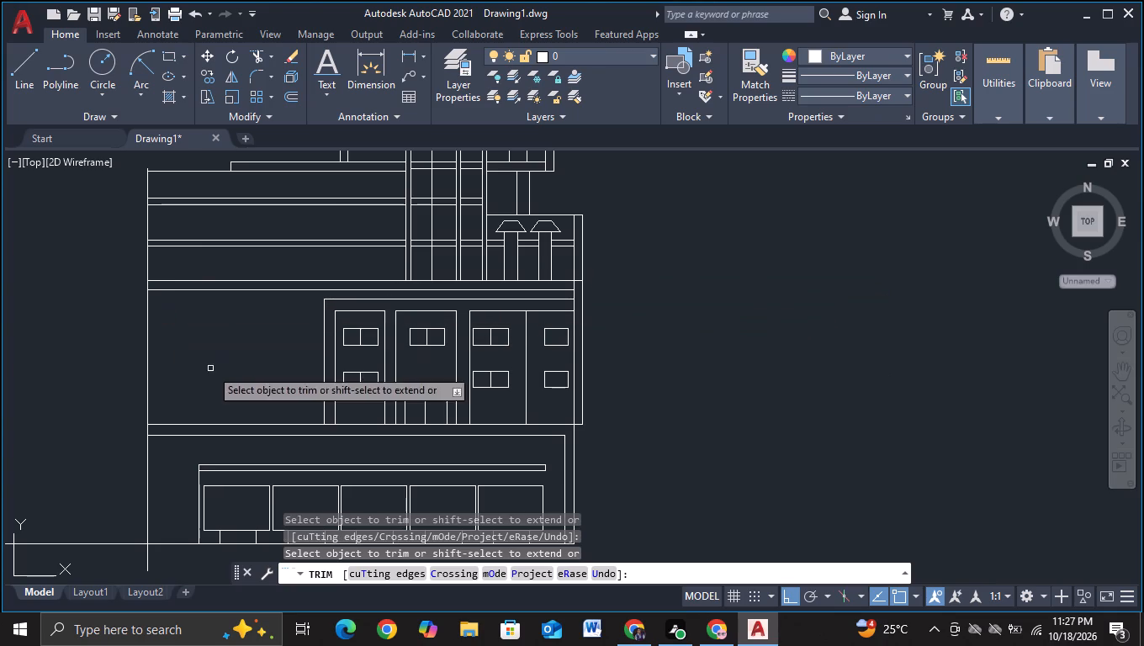
Draw horizontal lines from the lower-left corners of both windows in the left bay, out past the building's left edge.
{"action": "scroll", "coordinate": [212, 369], "scroll_direction": "down", "scroll_amount": 2}
{"action": "middle_click_drag", "start_coordinate": [228, 370], "coordinate": [352, 303]}
{"action": "scroll", "coordinate": [373, 304], "scroll_direction": "up", "scroll_amount": 1}
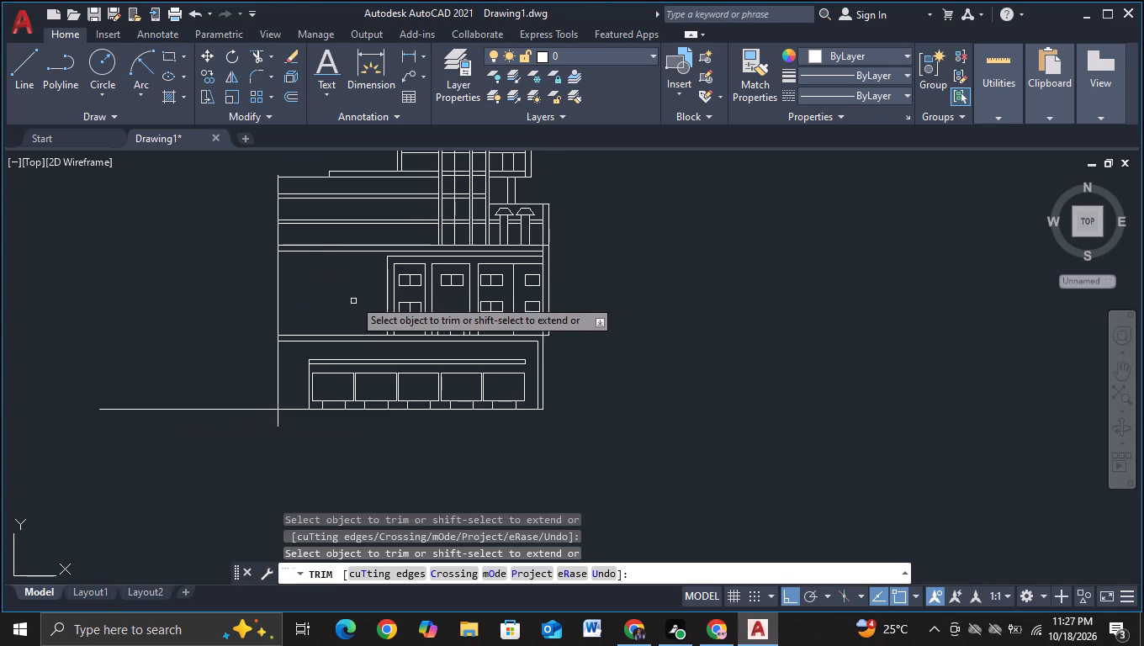
{"action": "left_click", "coordinate": [29, 82]}
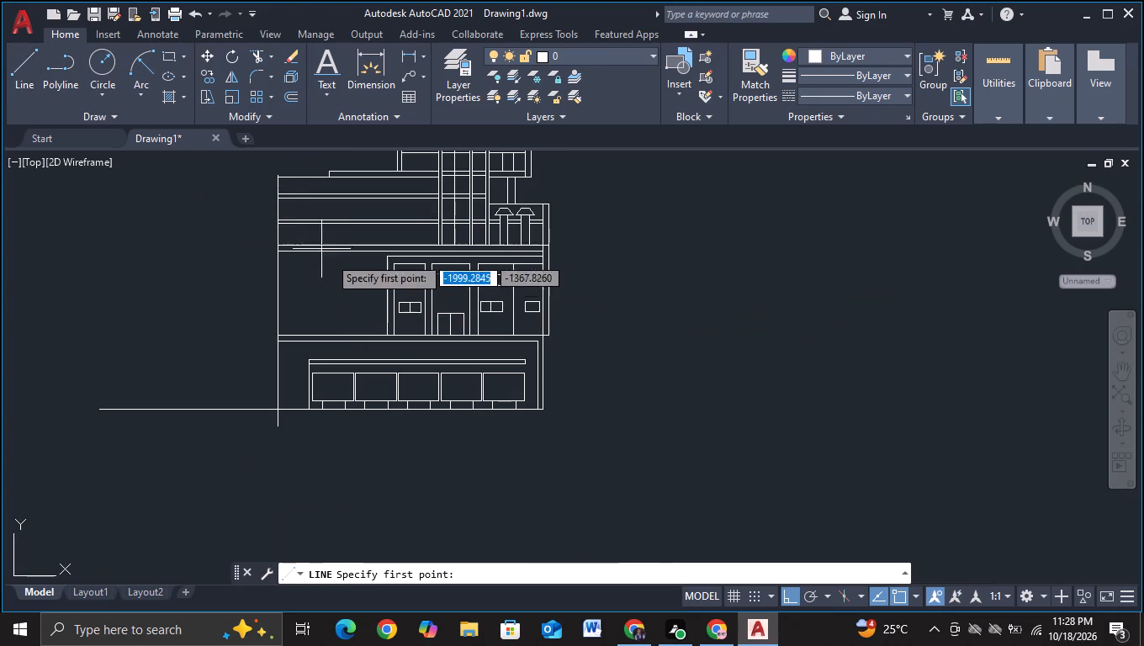
{"action": "scroll", "coordinate": [331, 304], "scroll_direction": "up", "scroll_amount": 1}
{"action": "left_click", "coordinate": [441, 274]}
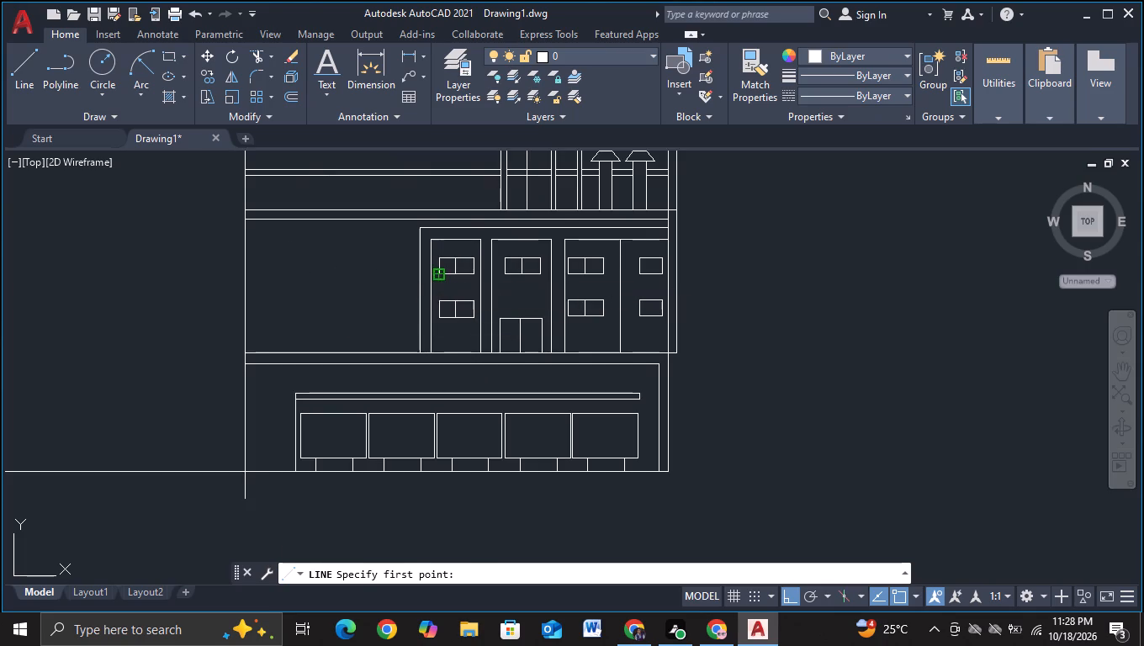
{"action": "left_click", "coordinate": [162, 261]}
{"action": "key", "text": "Escape"}
{"action": "left_click", "coordinate": [19, 73]}
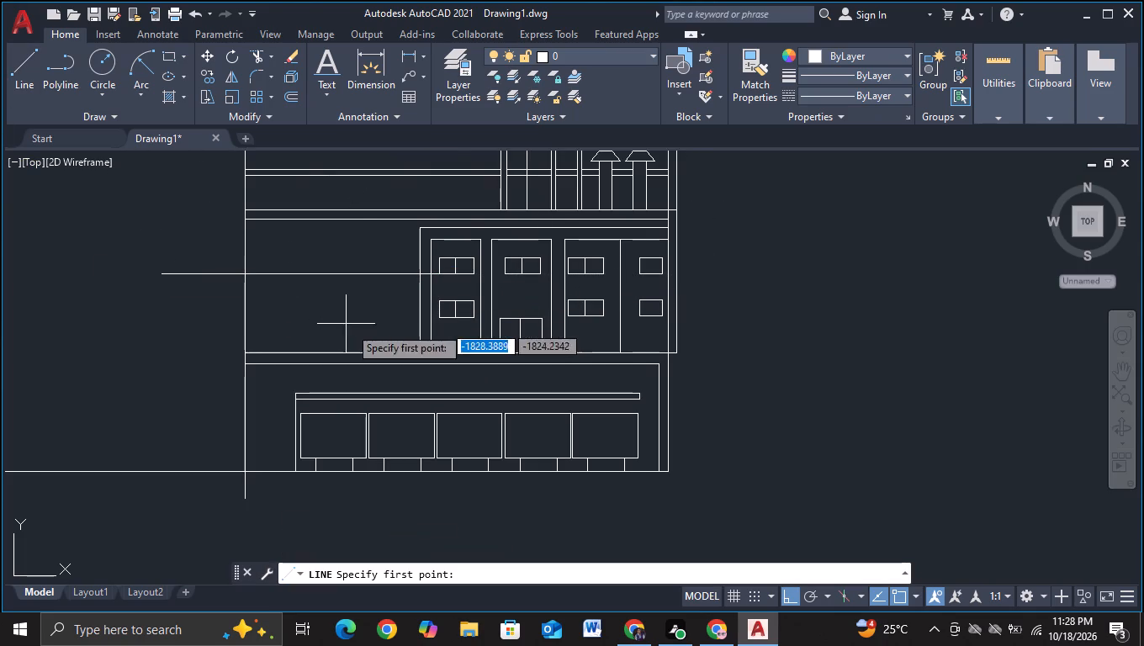
{"action": "left_click", "coordinate": [435, 322]}
{"action": "left_click", "coordinate": [172, 317]}
{"action": "key", "text": "Escape"}
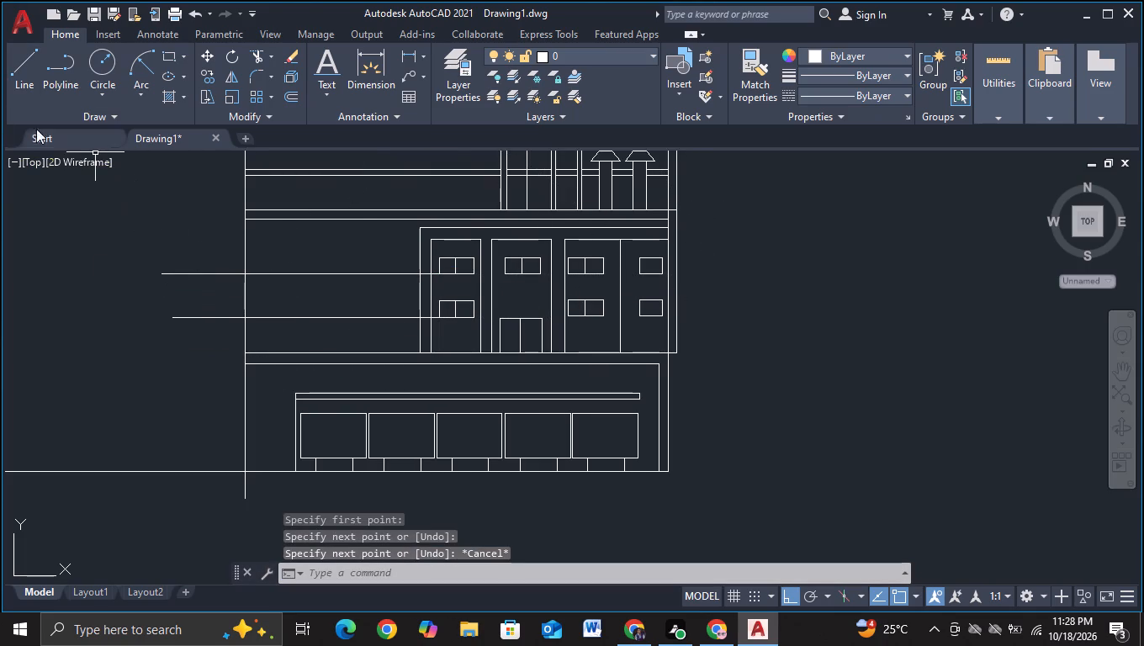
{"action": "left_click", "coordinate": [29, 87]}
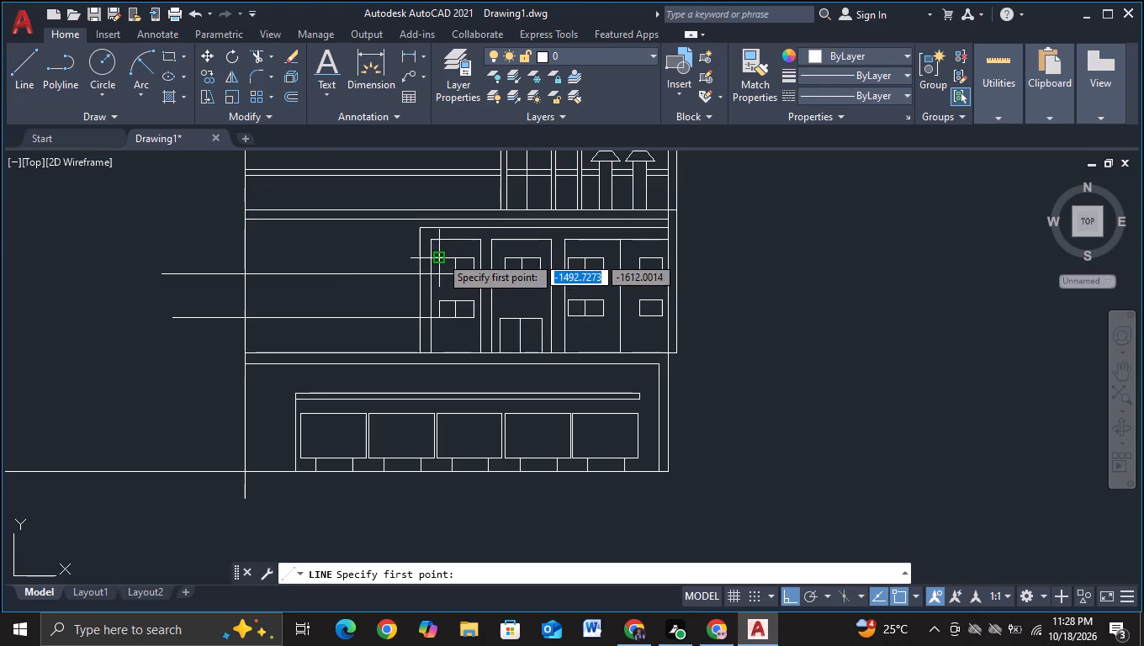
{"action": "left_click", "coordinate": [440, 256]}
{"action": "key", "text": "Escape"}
Draw a horizontal line from the top-left corner of the left window bay out past the building's left edge.
{"action": "left_click", "coordinate": [22, 94]}
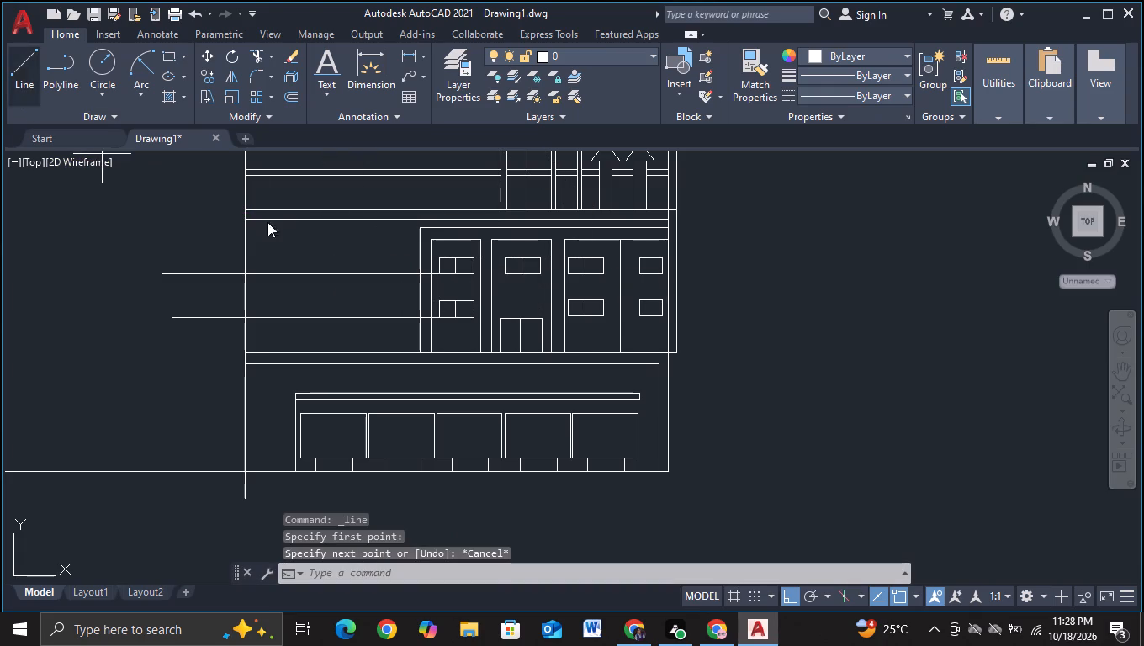
{"action": "left_click", "coordinate": [427, 246]}
{"action": "left_click", "coordinate": [146, 235]}
{"action": "key", "text": "Escape"}
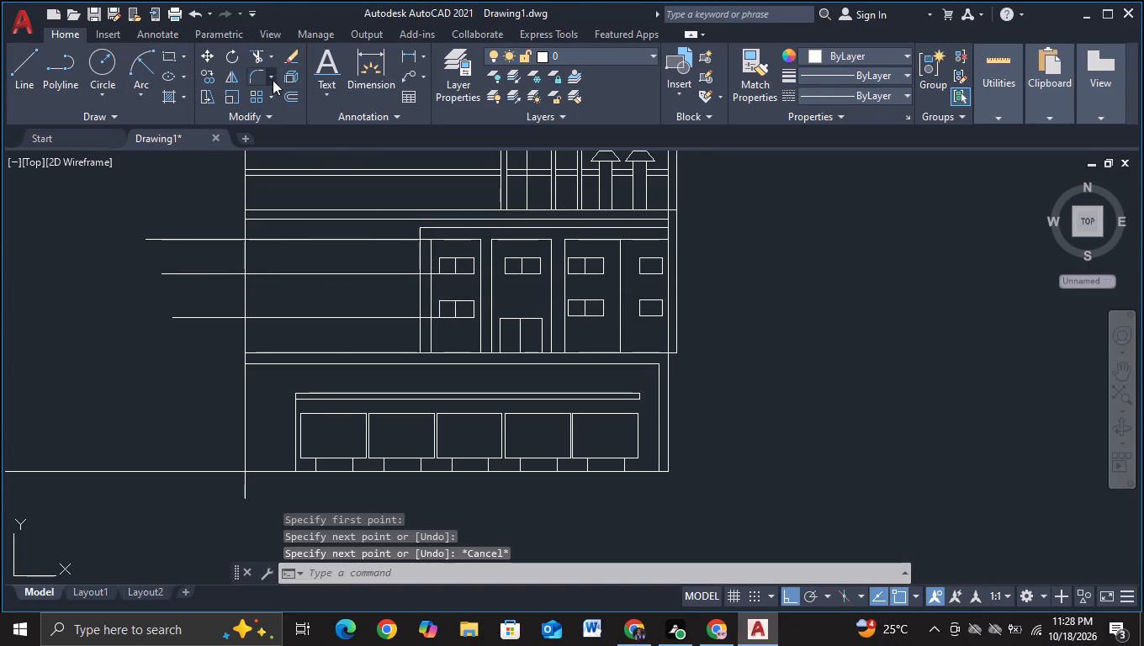
Trim the three new horizontal lines where they overshoot the building's left edge.
{"action": "left_click", "coordinate": [254, 62]}
{"action": "left_click_drag", "start_coordinate": [192, 217], "coordinate": [195, 358]}
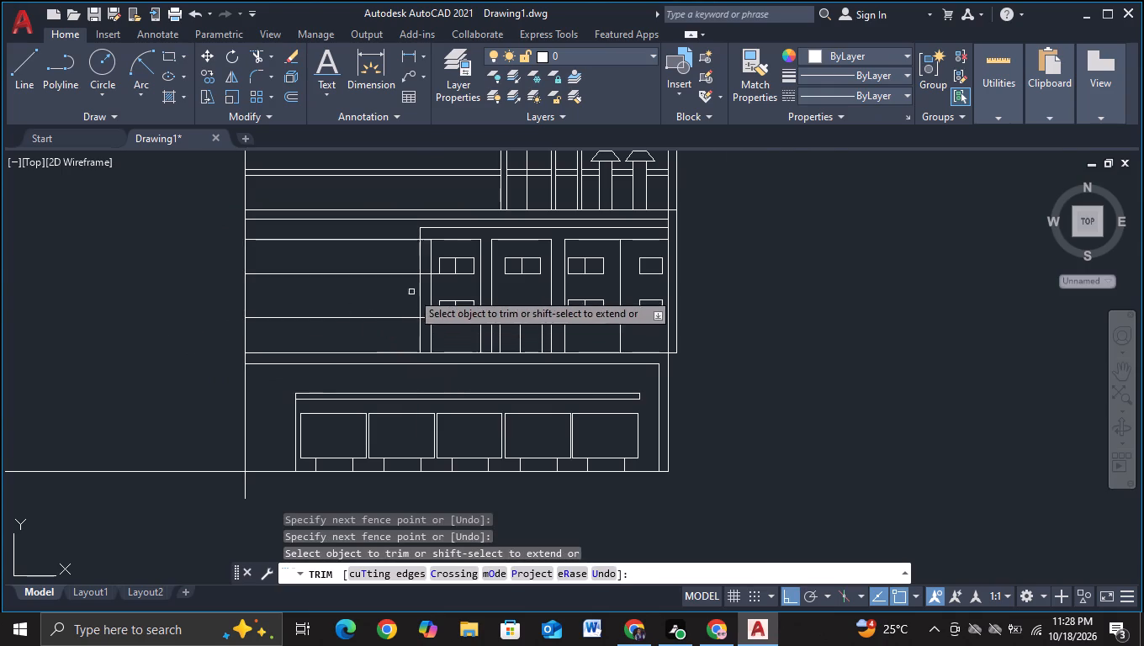
Trim the three lines' remaining pieces inside the window block, so they end at its outer frame's left edge.
{"action": "scroll", "coordinate": [411, 292], "scroll_direction": "up", "scroll_amount": 2}
{"action": "middle_click_drag", "start_coordinate": [442, 220], "coordinate": [442, 269]}
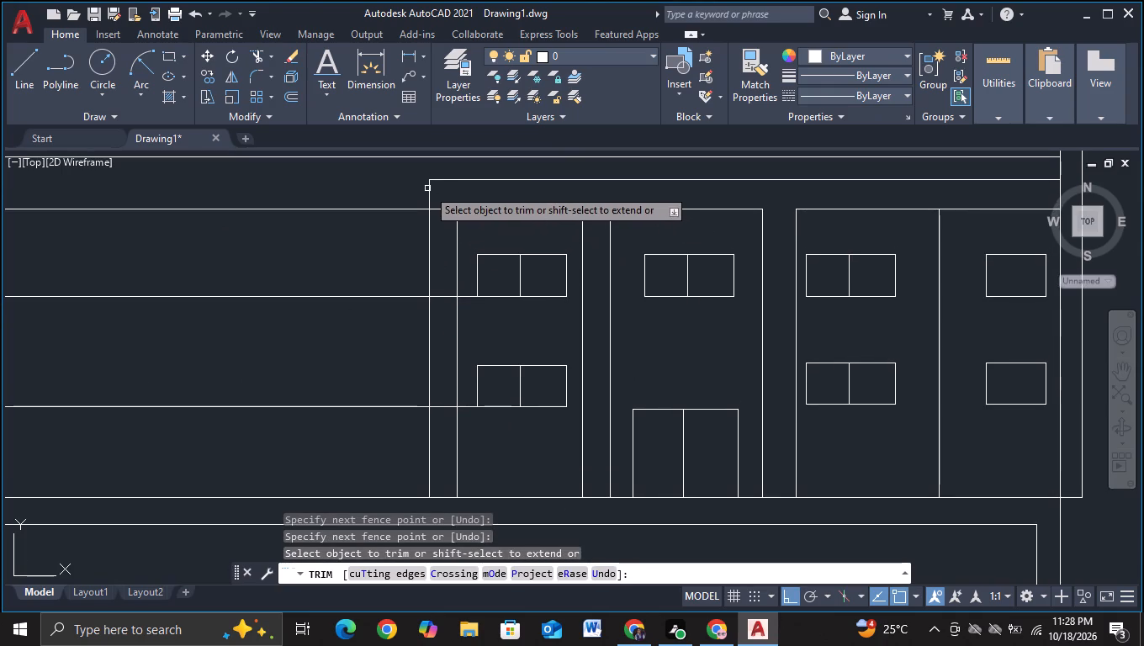
{"action": "left_click", "coordinate": [440, 199]}
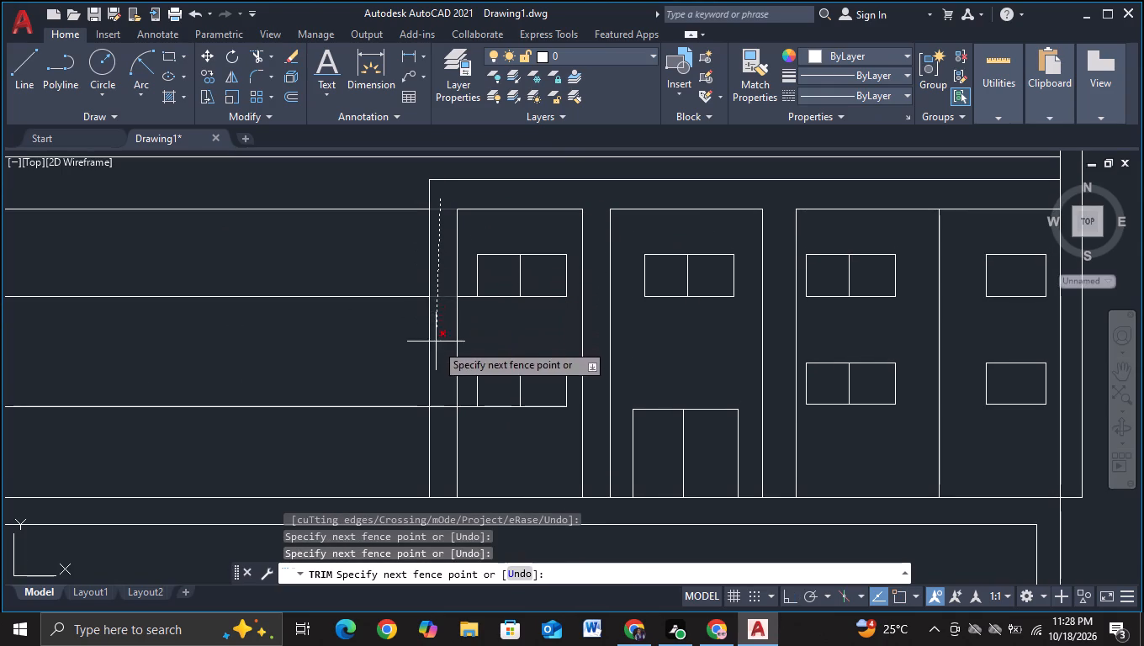
{"action": "left_click", "coordinate": [445, 421]}
{"action": "scroll", "coordinate": [445, 421], "scroll_direction": "down", "scroll_amount": 3}
{"action": "middle_click_drag", "start_coordinate": [780, 433], "coordinate": [788, 362]}
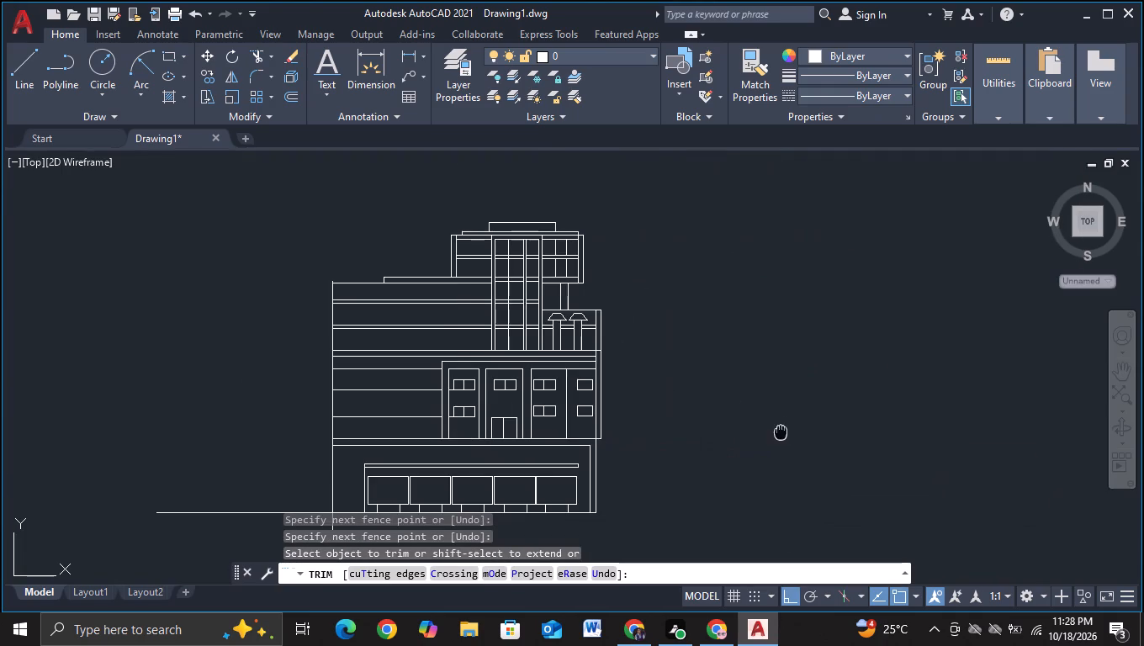
{"action": "scroll", "coordinate": [599, 362], "scroll_direction": "up", "scroll_amount": 2}
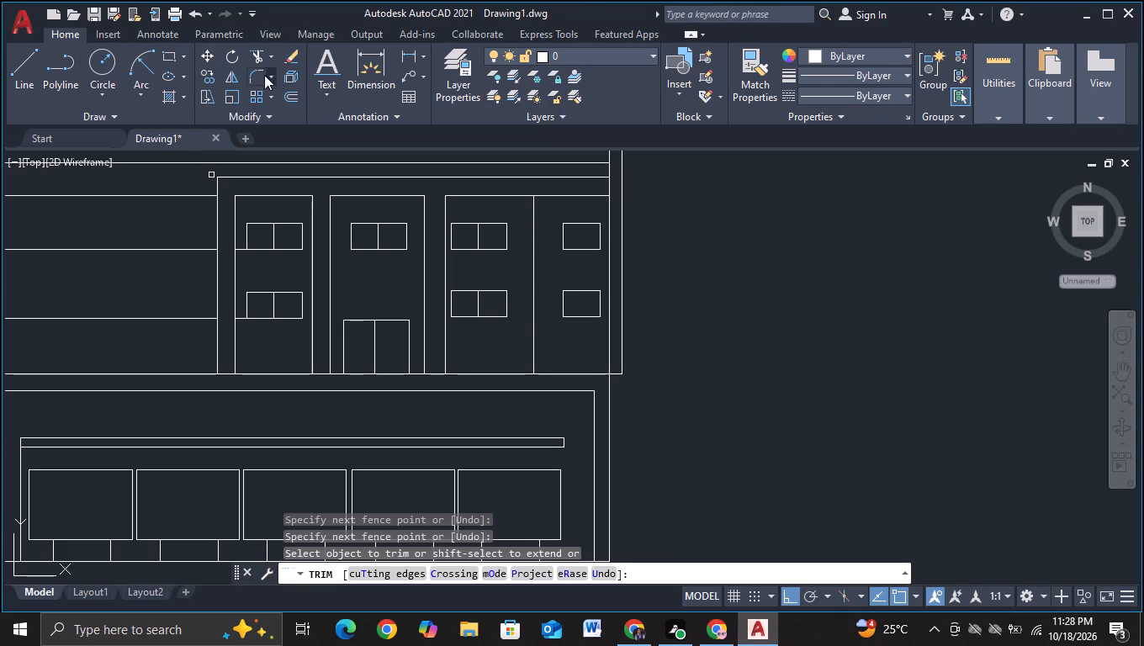
{"action": "left_click", "coordinate": [262, 59]}
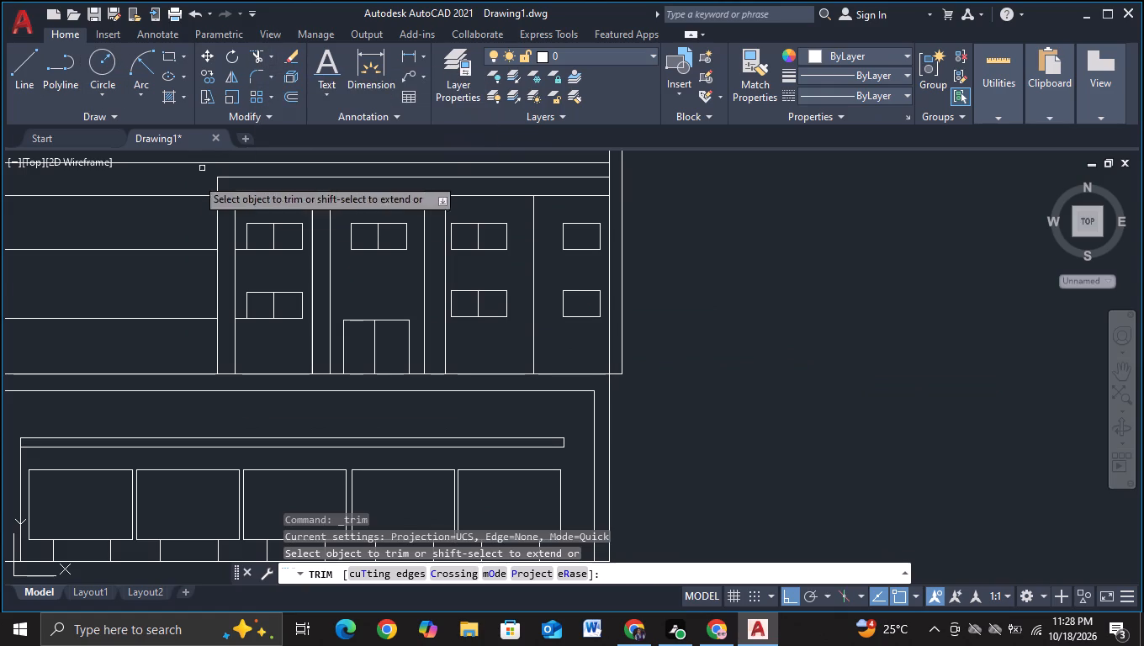
{"action": "left_click", "coordinate": [241, 251]}
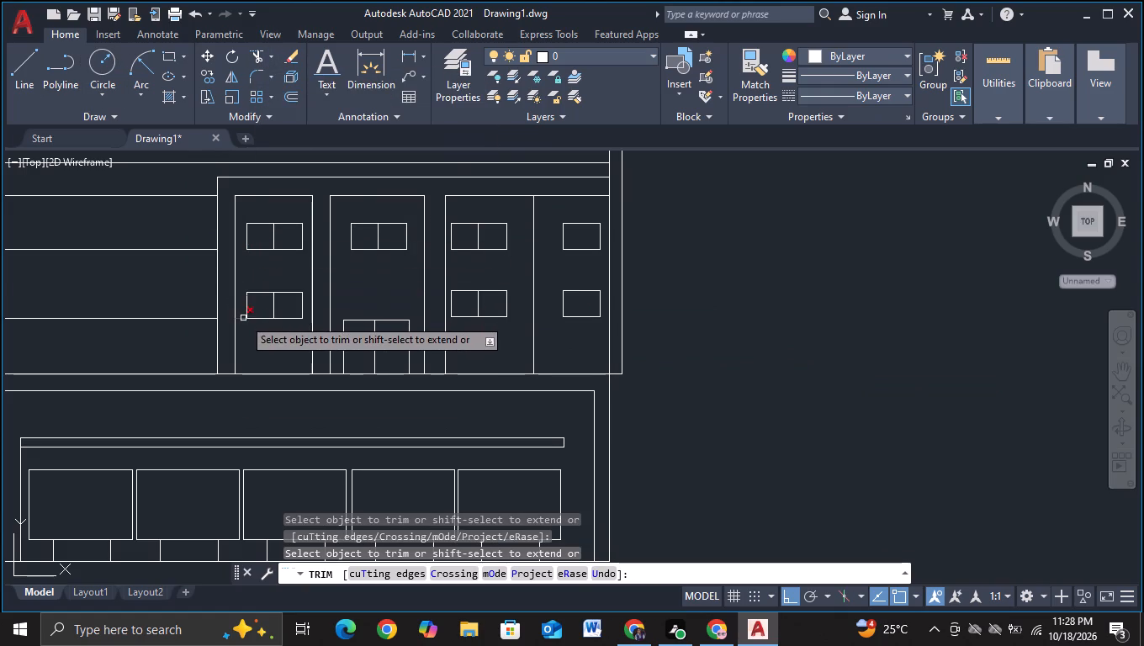
{"action": "left_click", "coordinate": [243, 318]}
{"action": "scroll", "coordinate": [622, 328], "scroll_direction": "down", "scroll_amount": 2}
{"action": "middle_click_drag", "start_coordinate": [718, 388], "coordinate": [736, 364]}
{"action": "key", "text": "Escape"}
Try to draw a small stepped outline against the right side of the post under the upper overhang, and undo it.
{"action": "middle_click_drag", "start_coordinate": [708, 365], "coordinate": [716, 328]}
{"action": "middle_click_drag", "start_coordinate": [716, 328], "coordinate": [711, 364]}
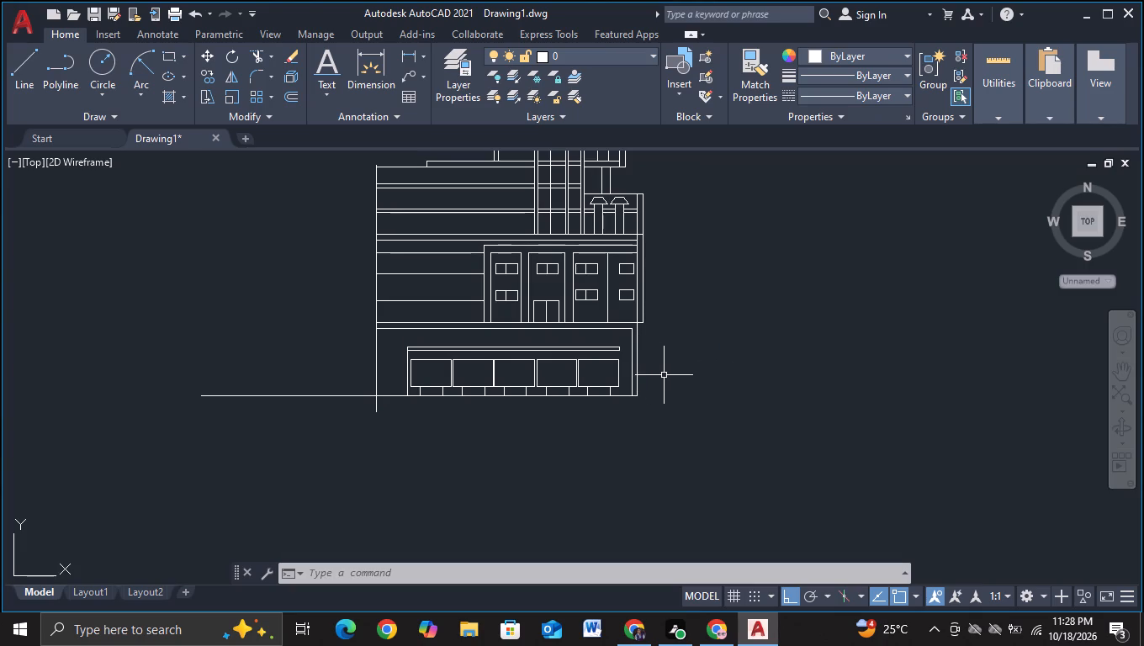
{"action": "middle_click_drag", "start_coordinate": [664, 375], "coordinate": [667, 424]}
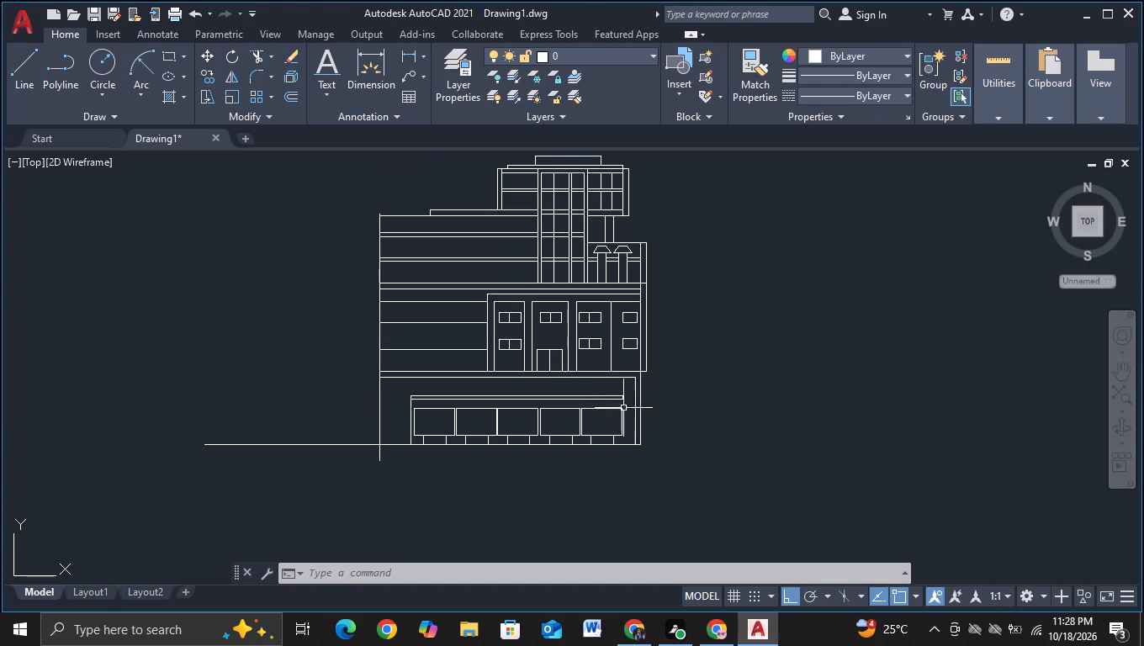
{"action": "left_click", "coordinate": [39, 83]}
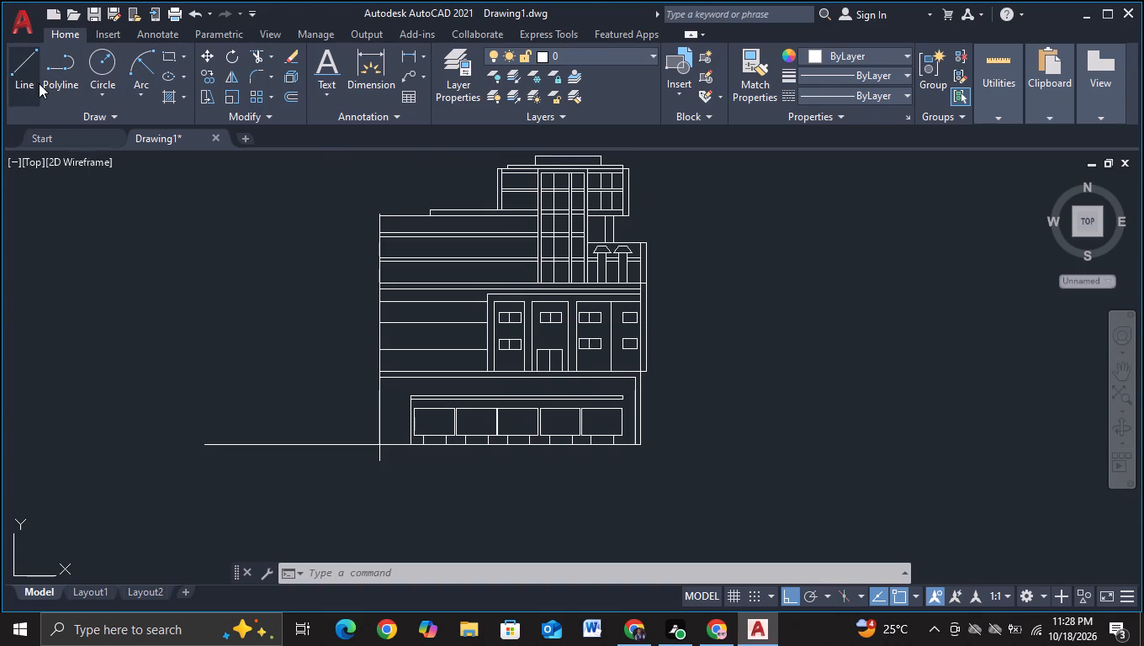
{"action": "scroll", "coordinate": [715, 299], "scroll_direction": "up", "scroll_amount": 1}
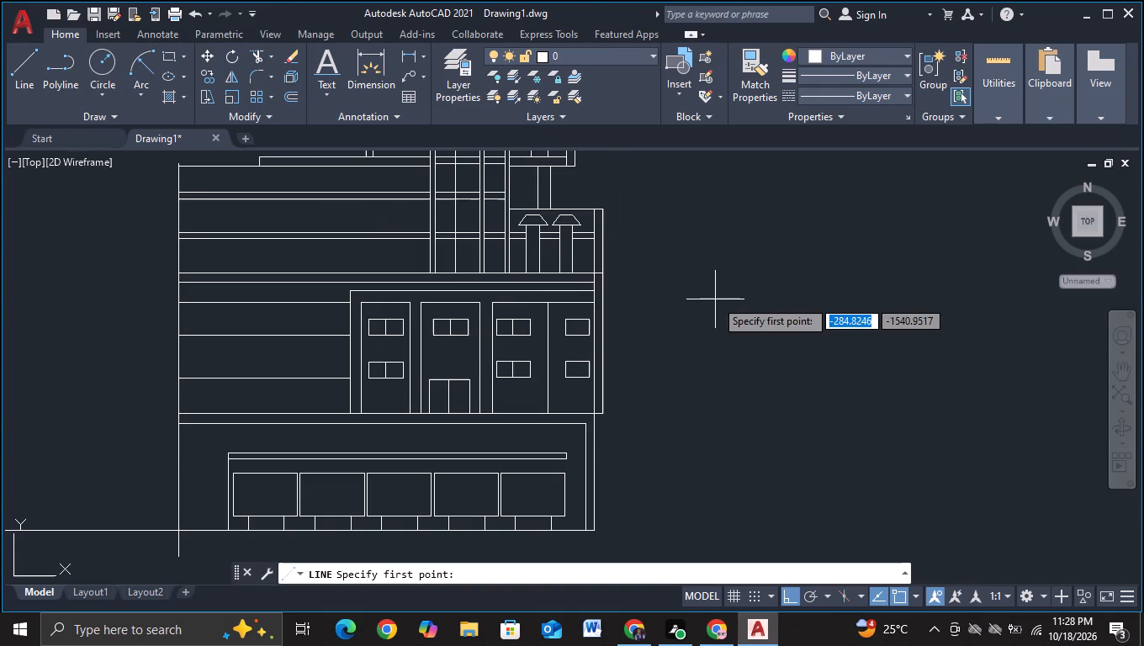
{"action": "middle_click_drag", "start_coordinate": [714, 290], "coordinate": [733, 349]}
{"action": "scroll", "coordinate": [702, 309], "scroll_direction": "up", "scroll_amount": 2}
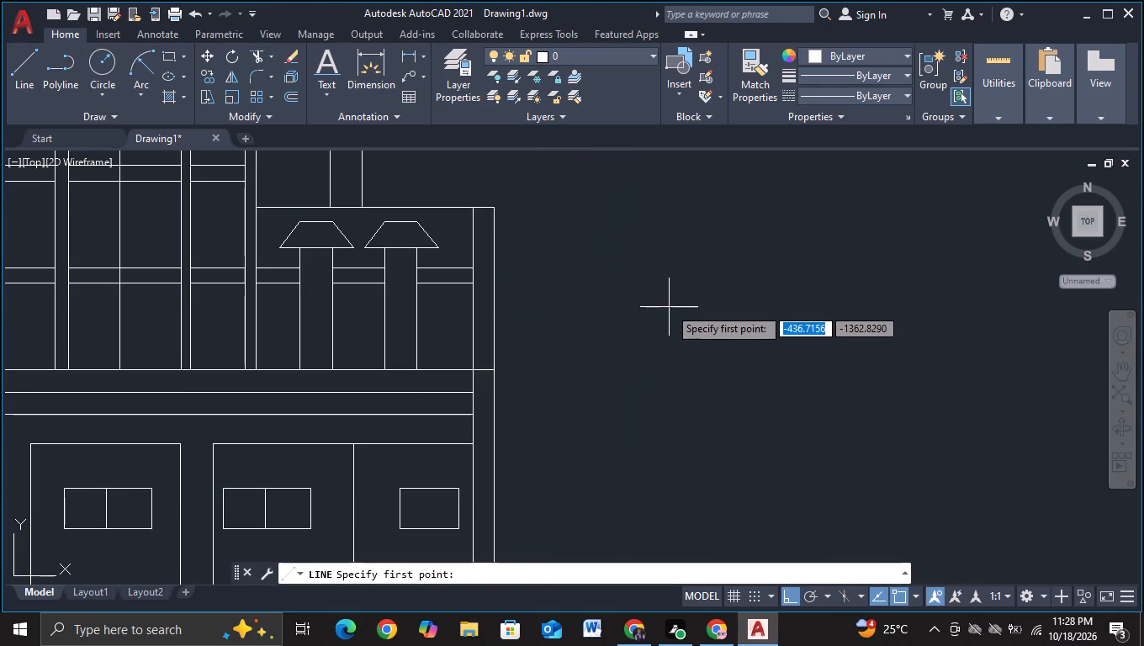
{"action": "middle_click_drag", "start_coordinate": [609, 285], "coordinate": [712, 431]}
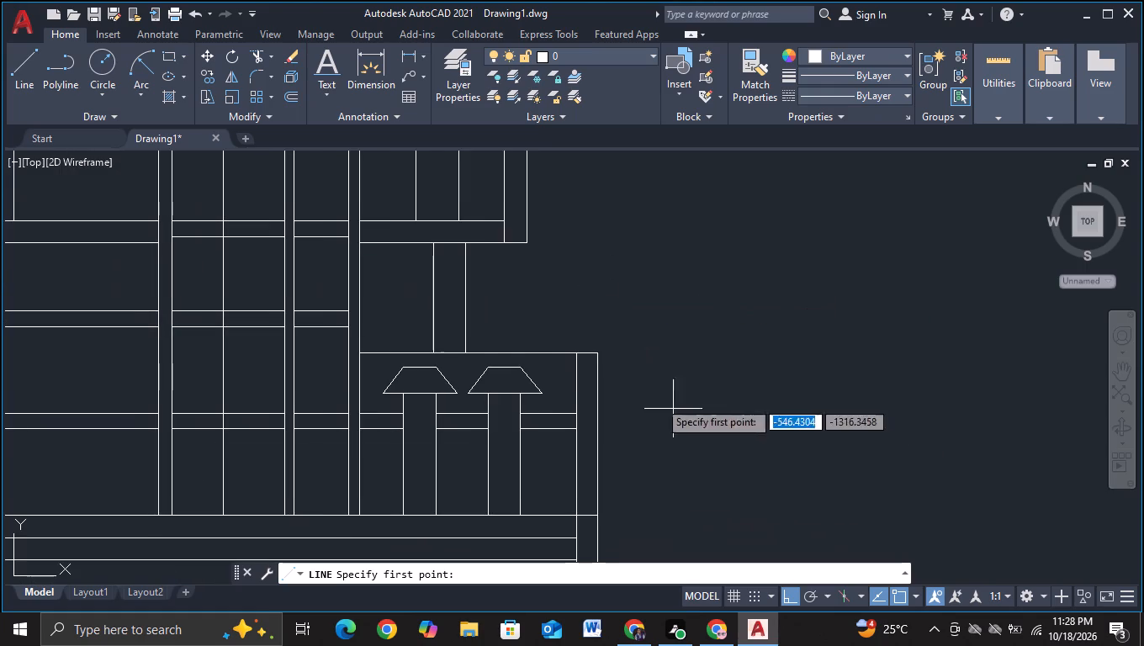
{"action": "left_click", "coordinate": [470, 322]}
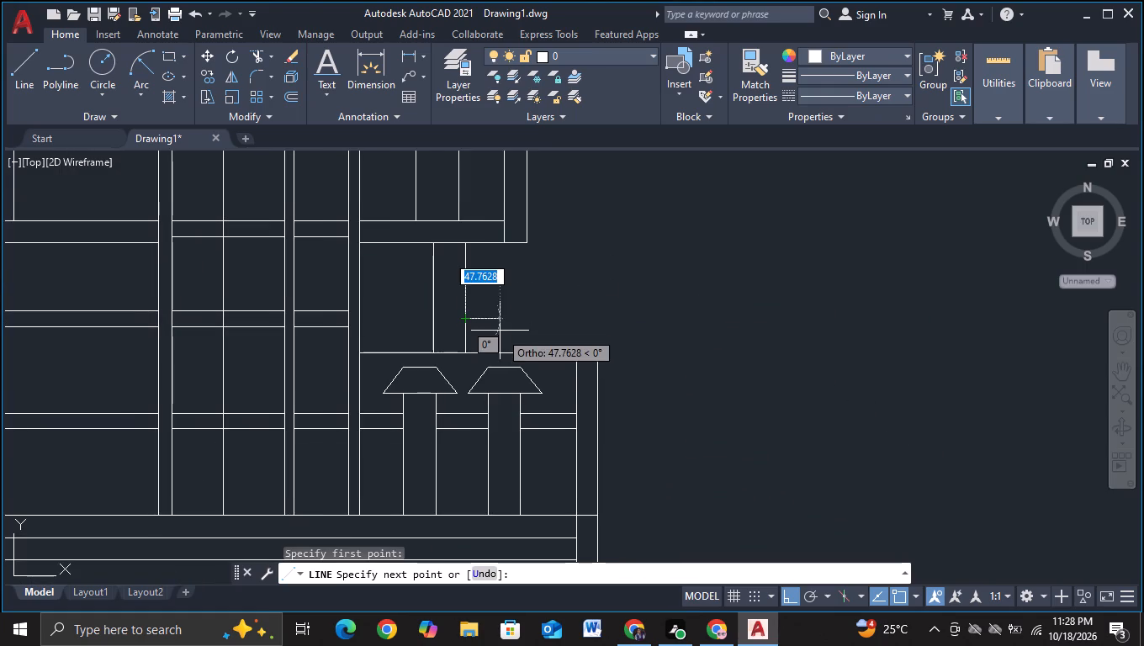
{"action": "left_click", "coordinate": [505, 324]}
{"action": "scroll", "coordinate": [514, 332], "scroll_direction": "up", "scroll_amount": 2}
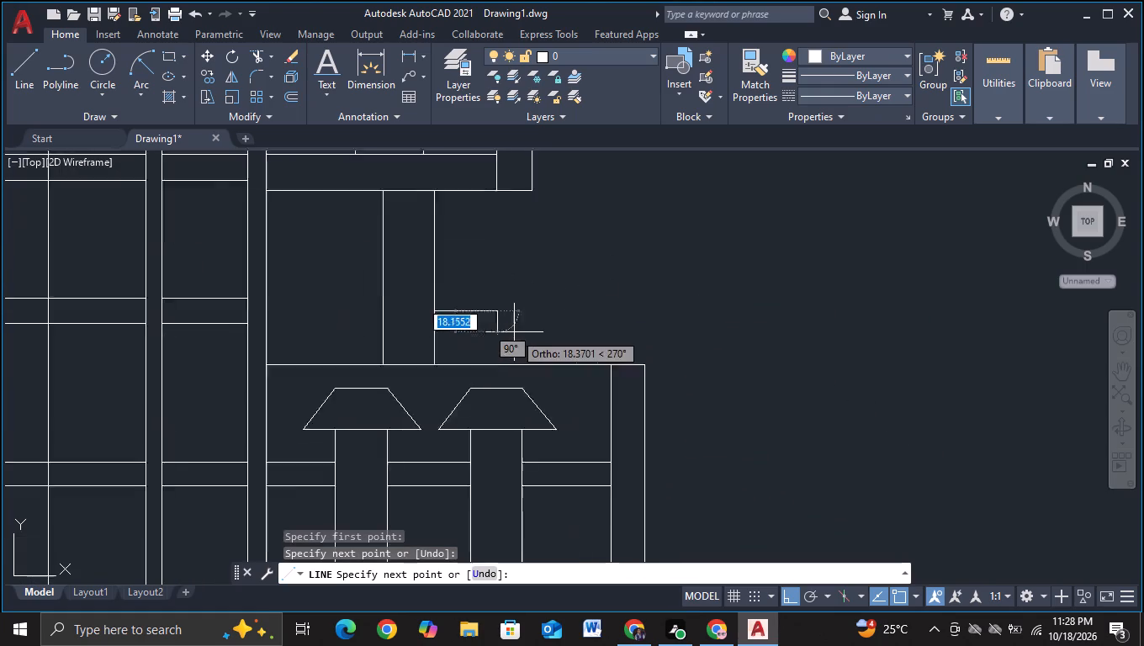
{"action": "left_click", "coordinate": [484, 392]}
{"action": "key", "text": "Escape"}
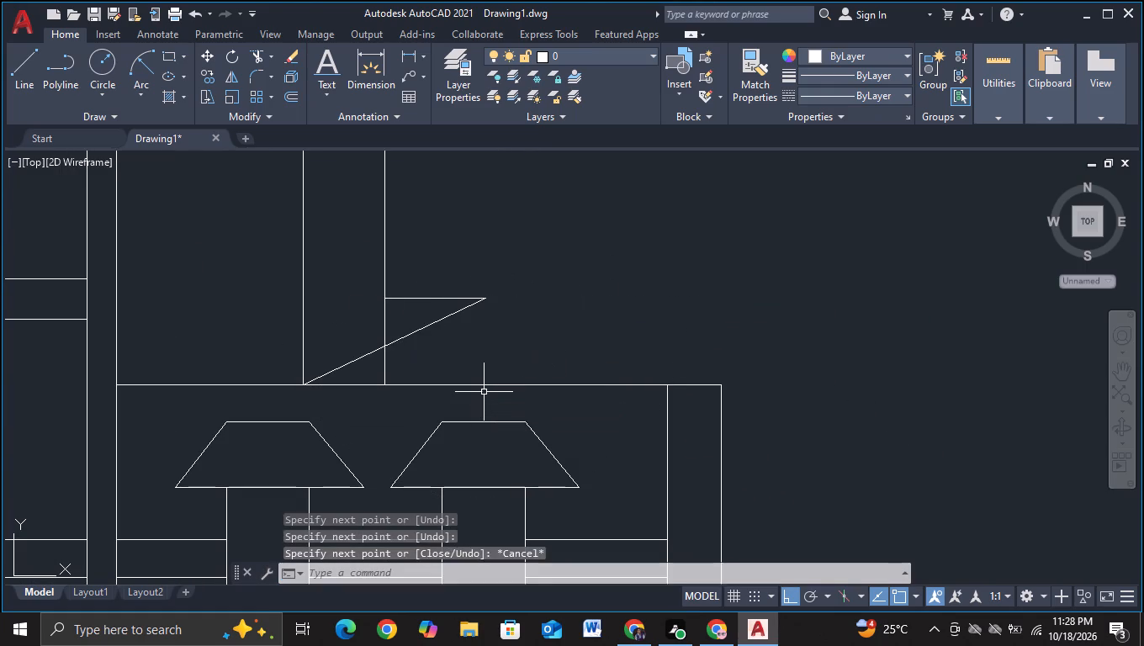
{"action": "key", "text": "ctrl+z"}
Draw a horizontal line about 51 units long from the post's right side, continuing vertically down past the roof line below.
{"action": "left_click", "coordinate": [19, 87]}
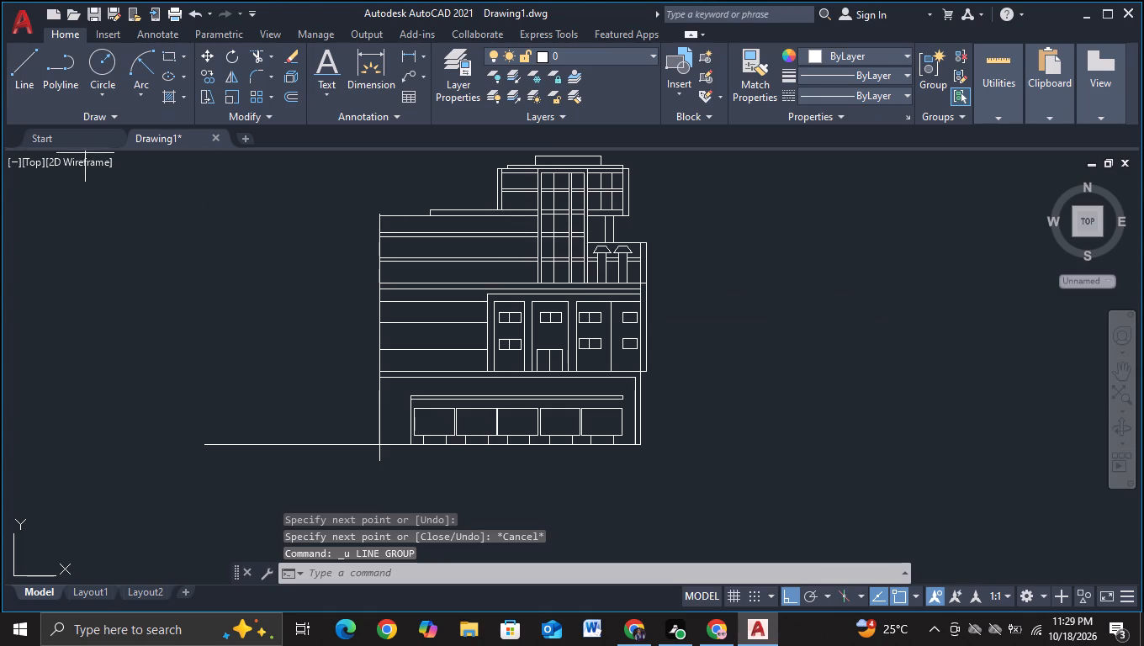
{"action": "scroll", "coordinate": [749, 328], "scroll_direction": "up", "scroll_amount": 3}
{"action": "middle_click_drag", "start_coordinate": [570, 244], "coordinate": [723, 553]}
{"action": "scroll", "coordinate": [683, 533], "scroll_direction": "up", "scroll_amount": 1}
{"action": "middle_click_drag", "start_coordinate": [412, 248], "coordinate": [947, 629]}
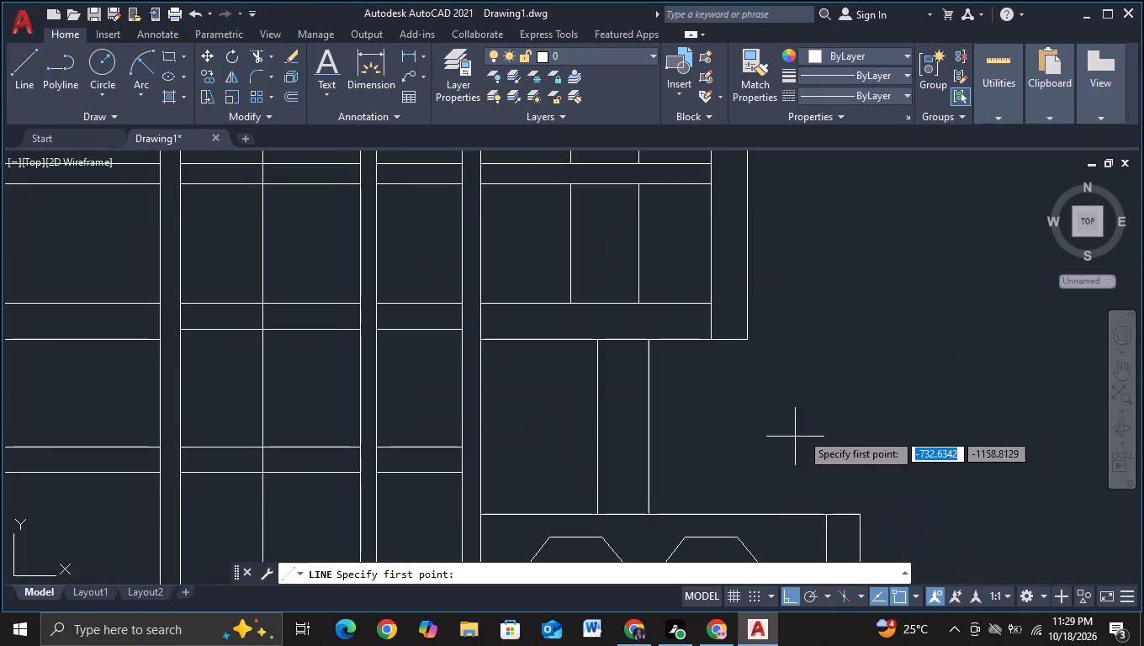
{"action": "scroll", "coordinate": [815, 422], "scroll_direction": "down", "scroll_amount": 2}
{"action": "scroll", "coordinate": [818, 421], "scroll_direction": "up", "scroll_amount": 2}
{"action": "middle_click_drag", "start_coordinate": [805, 453], "coordinate": [785, 364]}
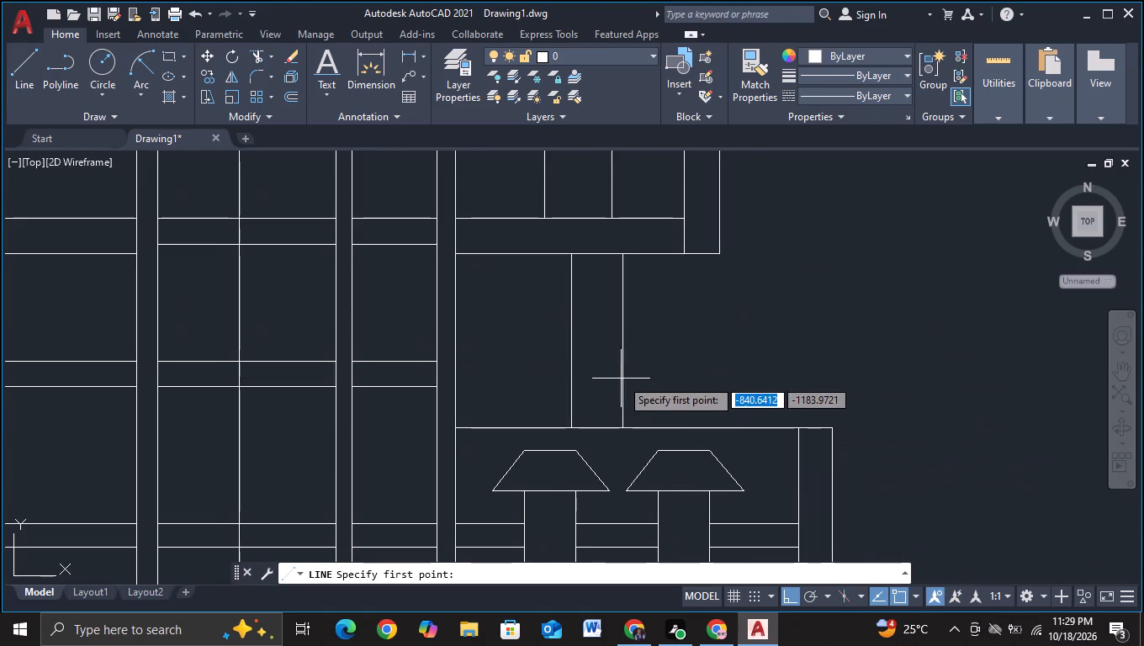
{"action": "left_click", "coordinate": [624, 375]}
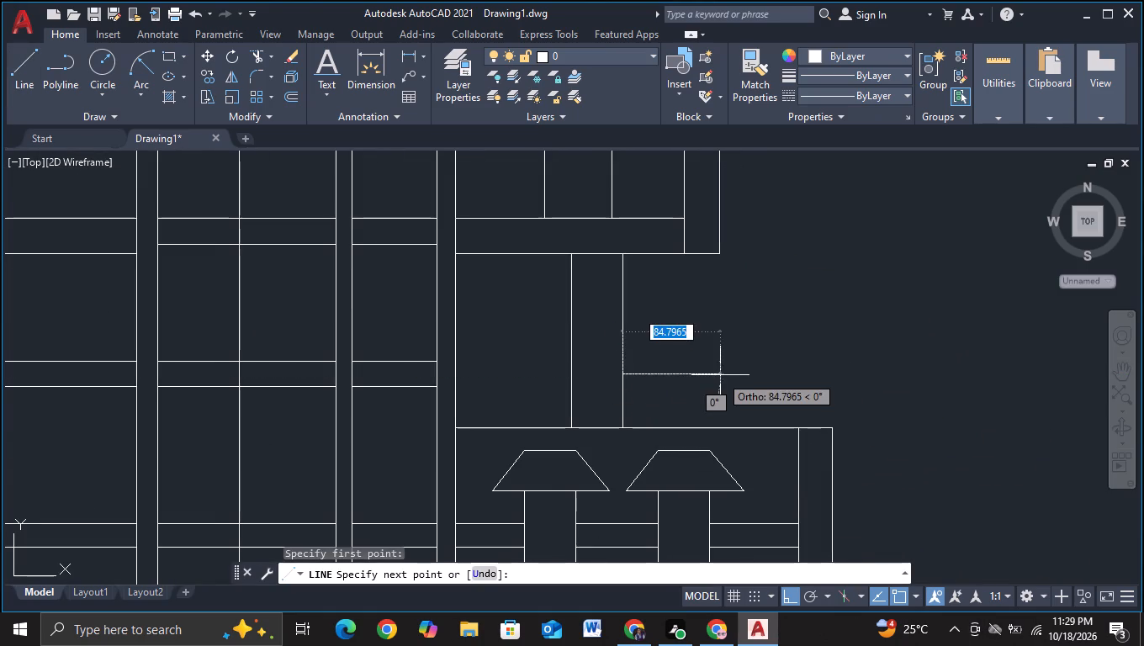
{"action": "left_click", "coordinate": [681, 373]}
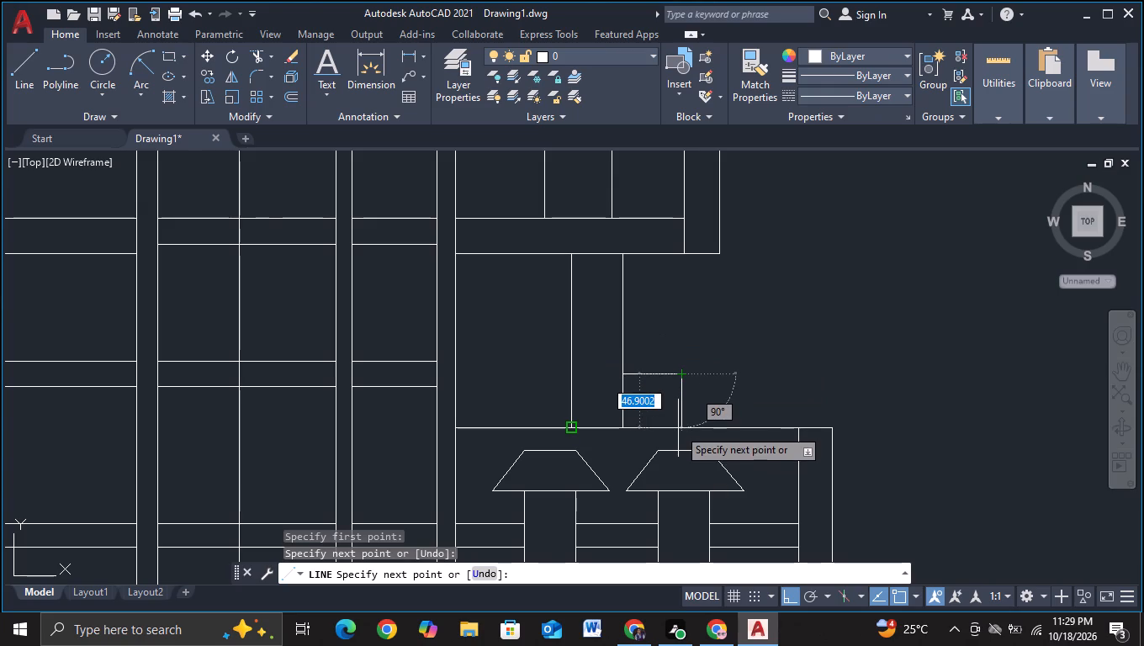
{"action": "left_click", "coordinate": [679, 440]}
{"action": "key", "text": "Escape"}
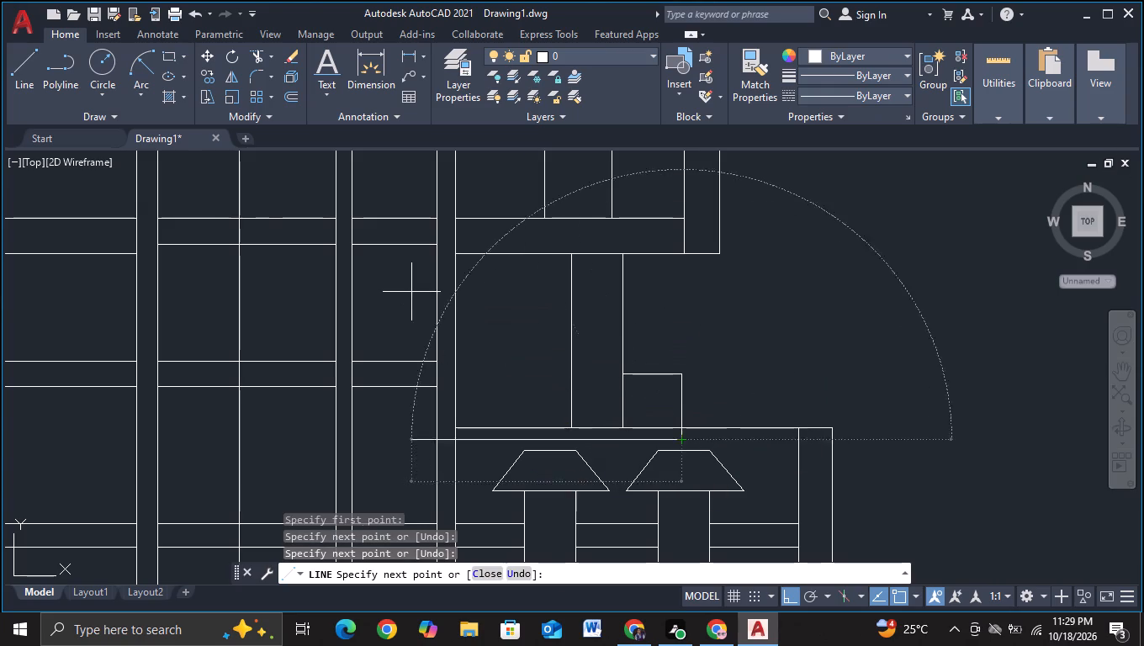
Trim the new vertical line's overshoot below the roof line beside the post.
{"action": "left_click", "coordinate": [251, 49]}
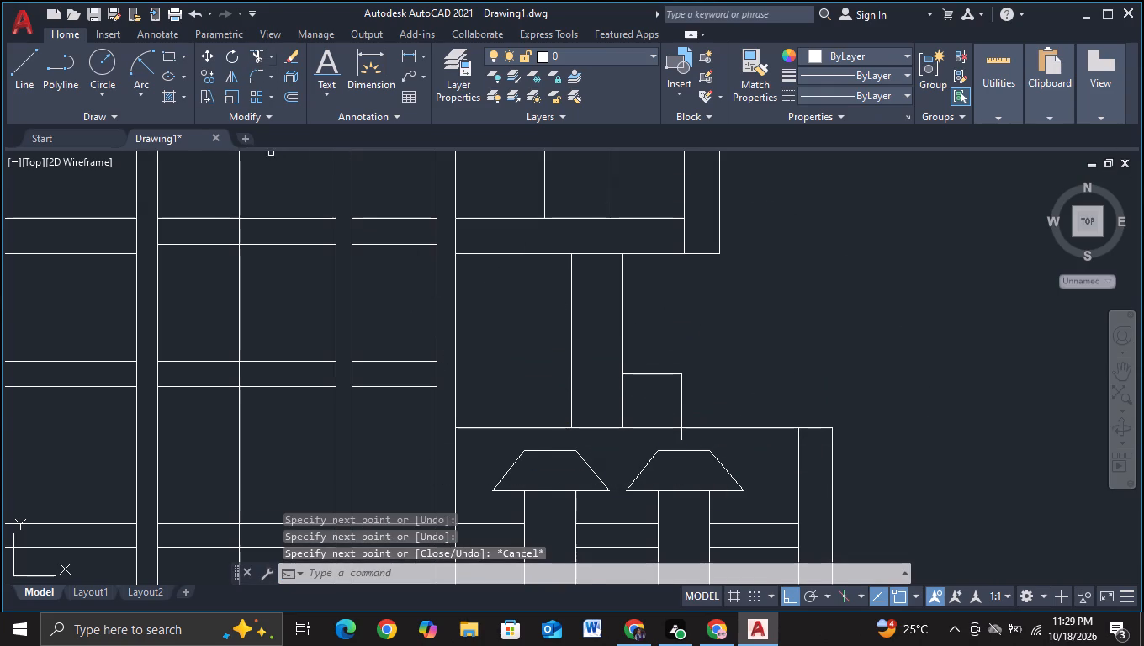
{"action": "left_click", "coordinate": [678, 436]}
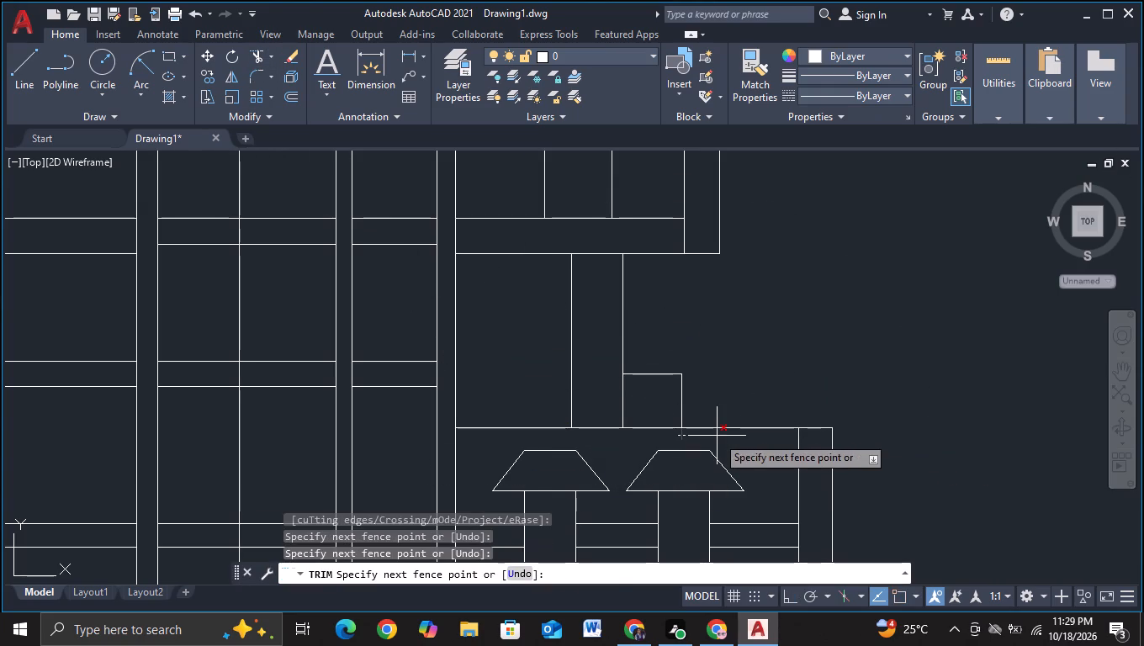
{"action": "left_click", "coordinate": [717, 436]}
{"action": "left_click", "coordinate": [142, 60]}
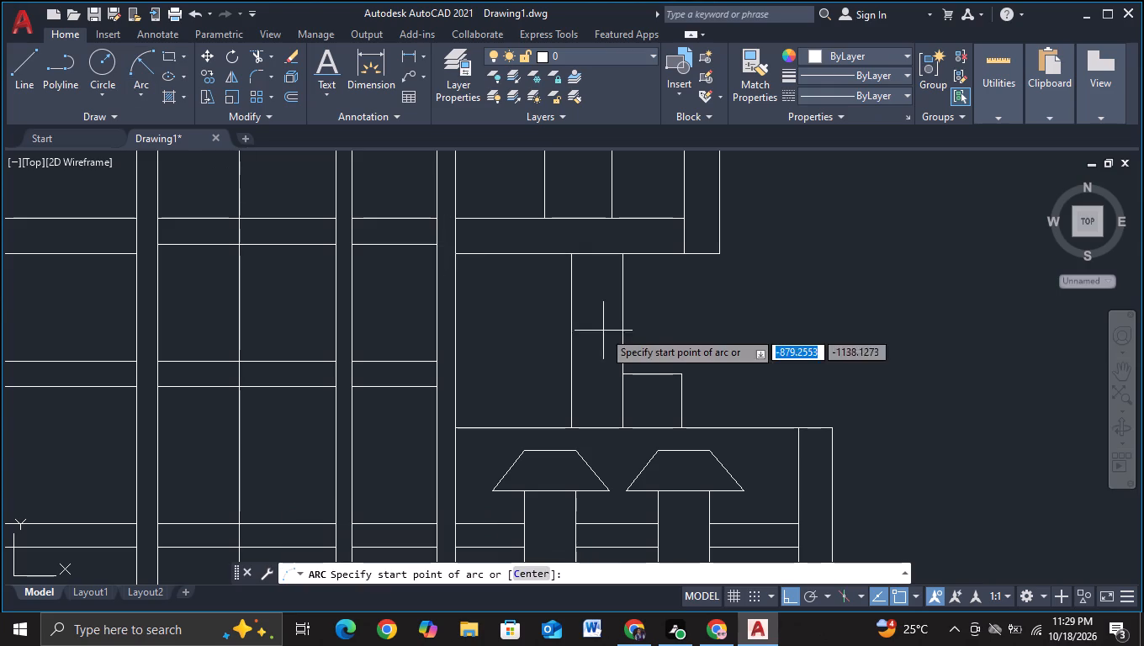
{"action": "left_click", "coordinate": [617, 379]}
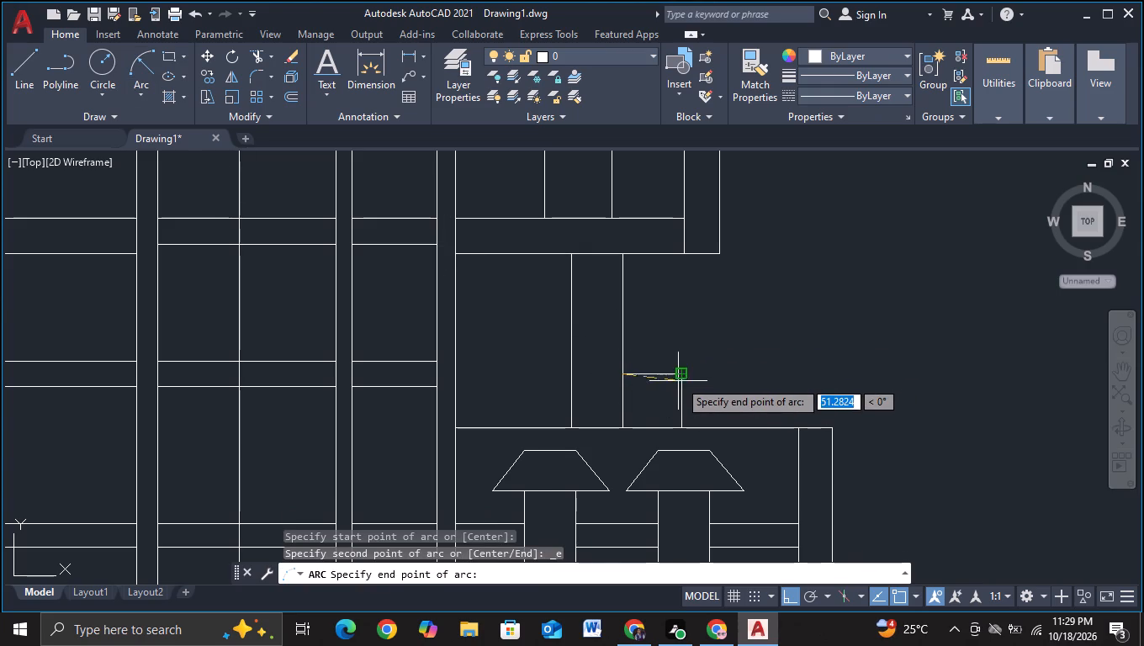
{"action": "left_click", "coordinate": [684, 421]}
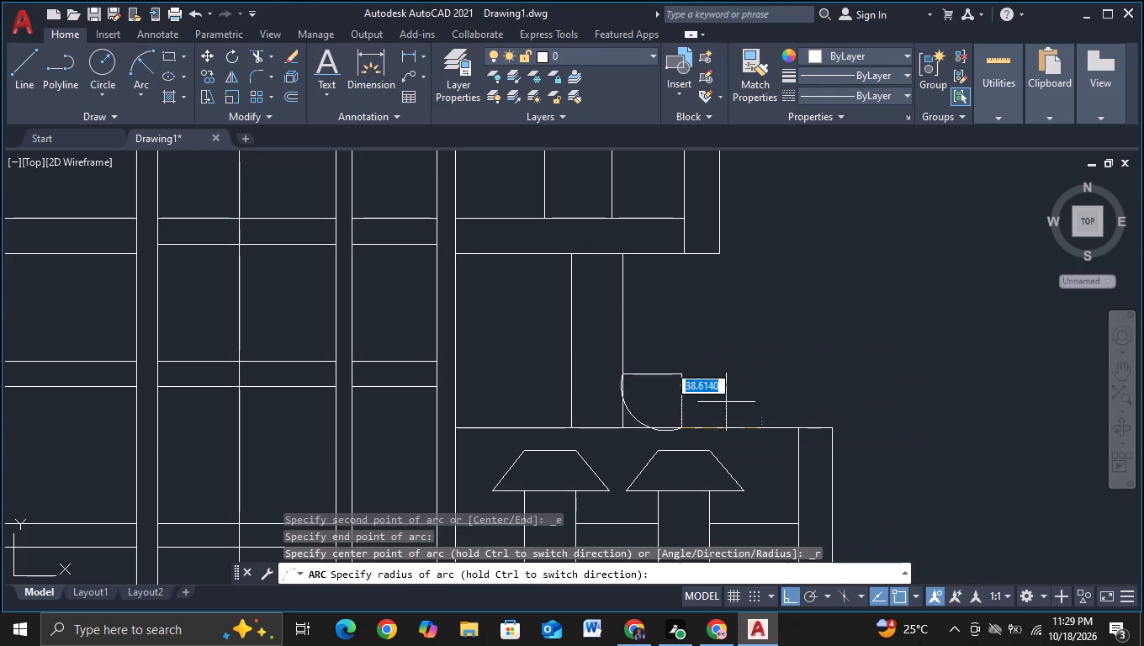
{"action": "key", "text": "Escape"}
Draw a start-end-radius arc from the box's lower-right corner to its upper-left corner, with a radius of about 37.
{"action": "left_click", "coordinate": [130, 72]}
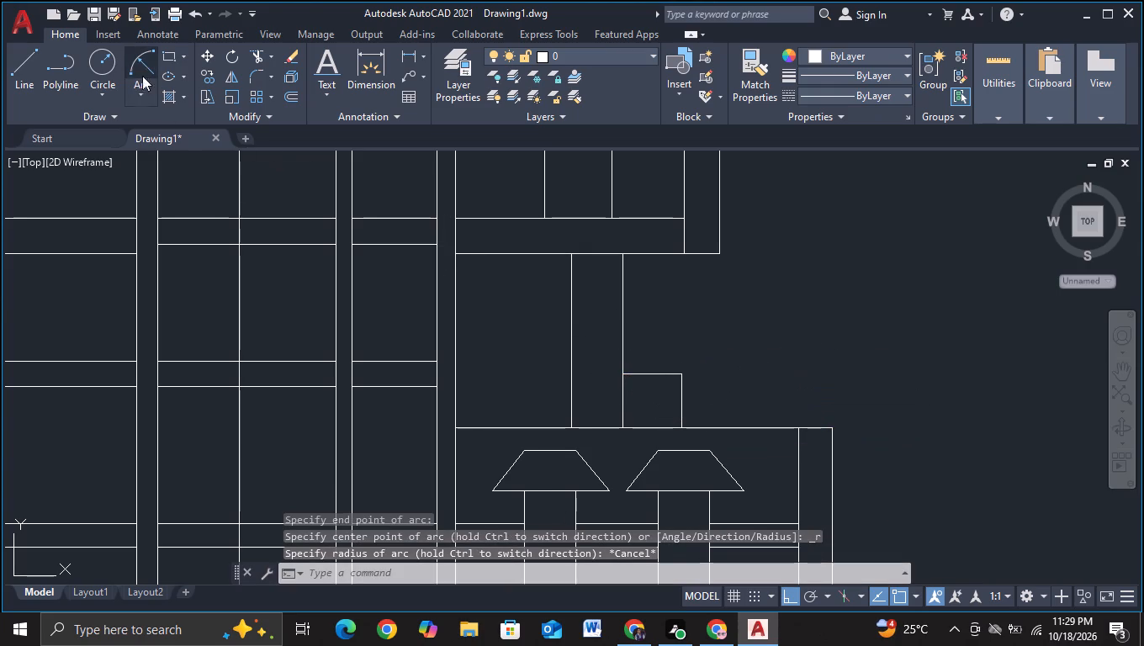
{"action": "left_click", "coordinate": [680, 427]}
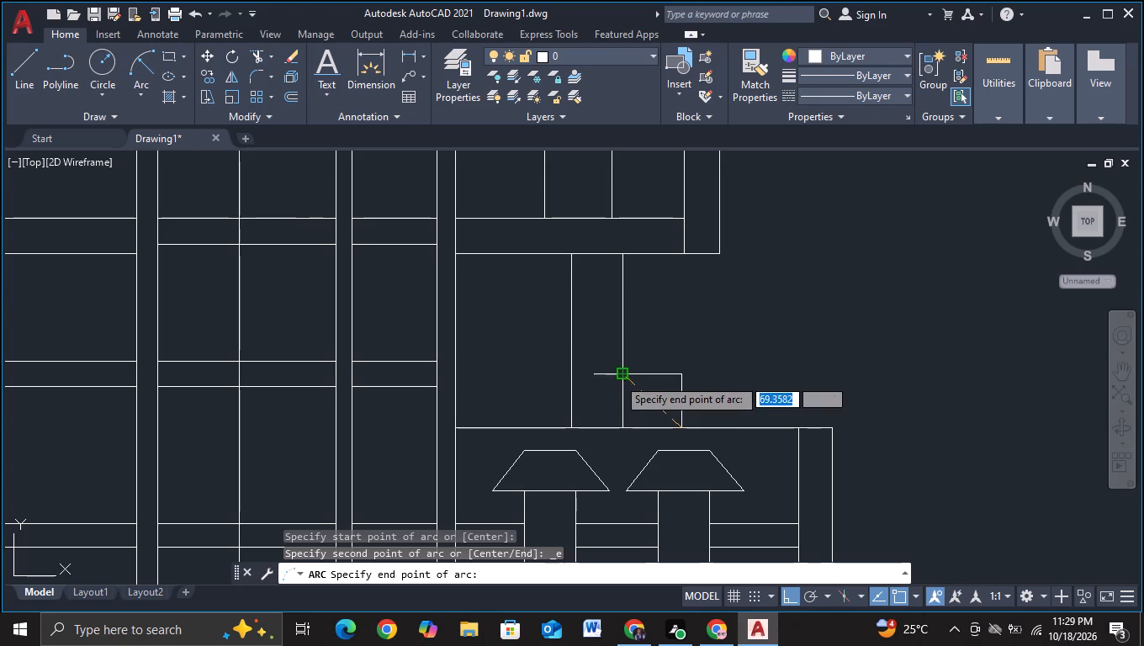
{"action": "left_click", "coordinate": [617, 378]}
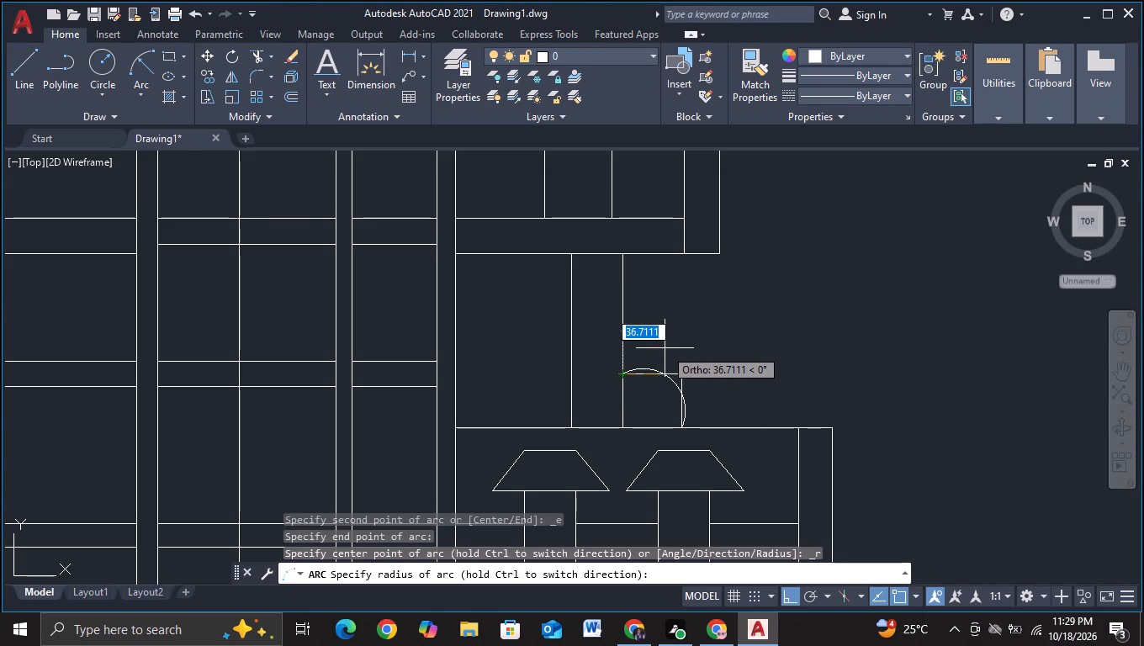
{"action": "left_click", "coordinate": [665, 348]}
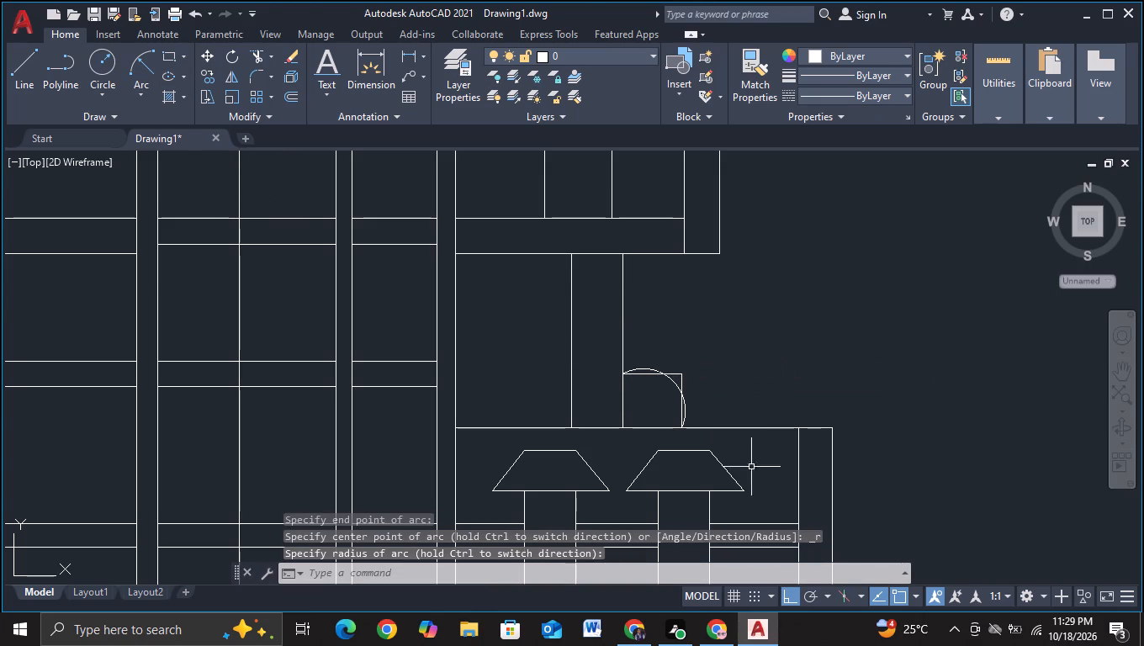
Delete the horizontal and vertical guide lines of the box beside the post, keeping the arc.
{"action": "left_click", "coordinate": [648, 375]}
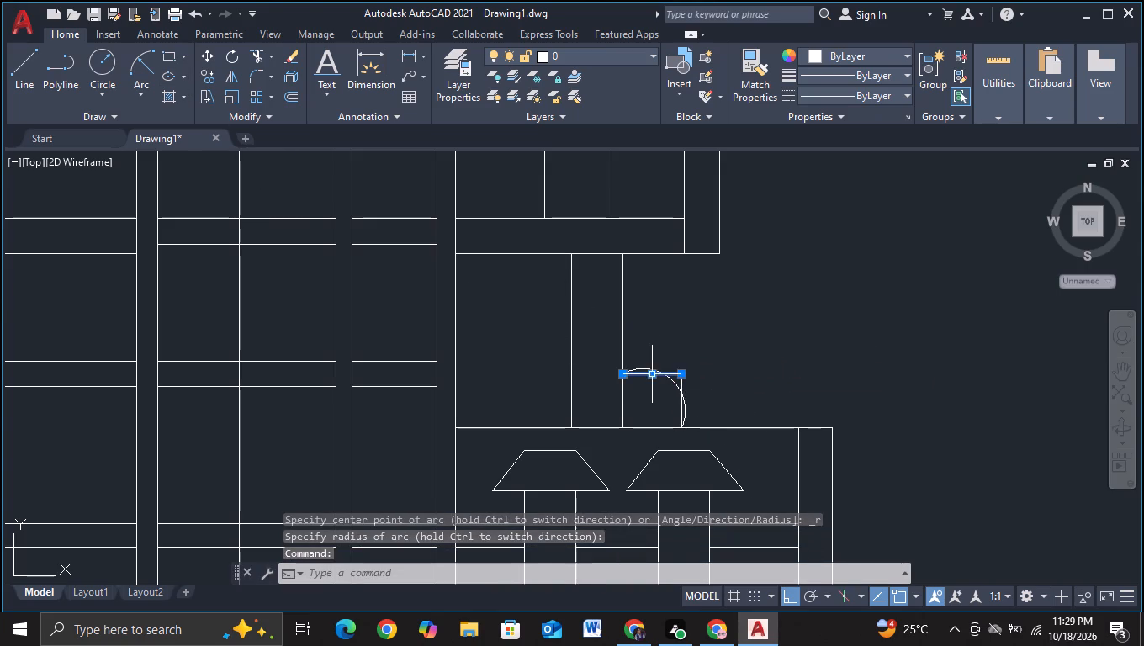
{"action": "left_click", "coordinate": [681, 384]}
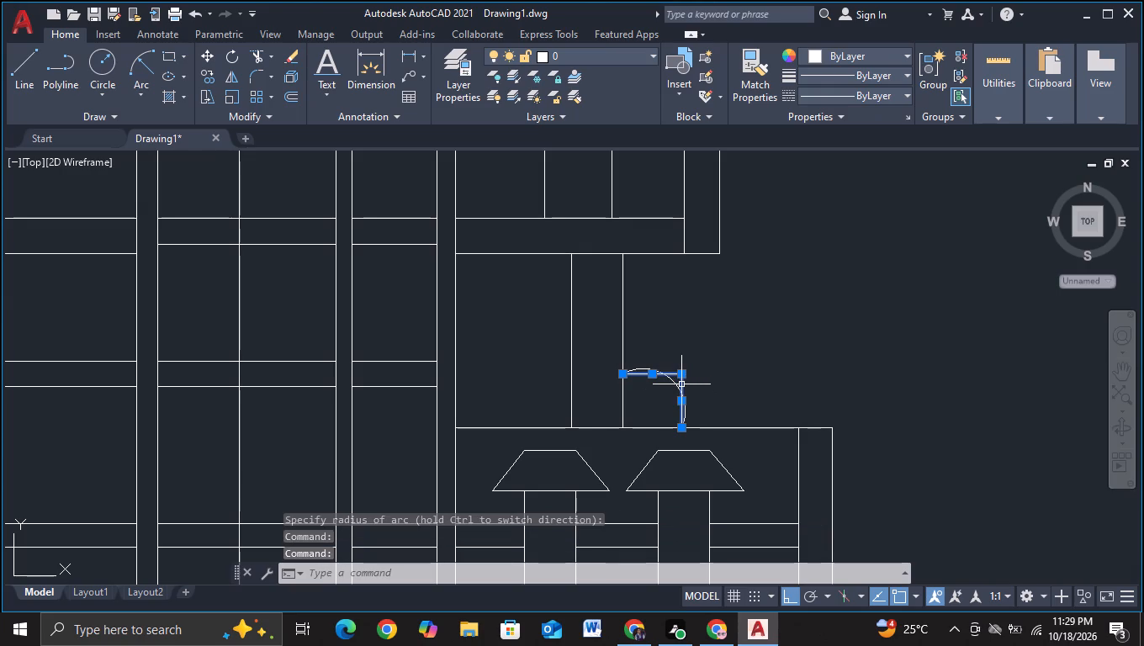
{"action": "key", "text": "Delete"}
Trim the floor line segment between the two vertical edge lines on the building's right side, below the terrace columns.
{"action": "scroll", "coordinate": [738, 377], "scroll_direction": "down", "scroll_amount": 2}
{"action": "middle_click_drag", "start_coordinate": [821, 515], "coordinate": [829, 501]}
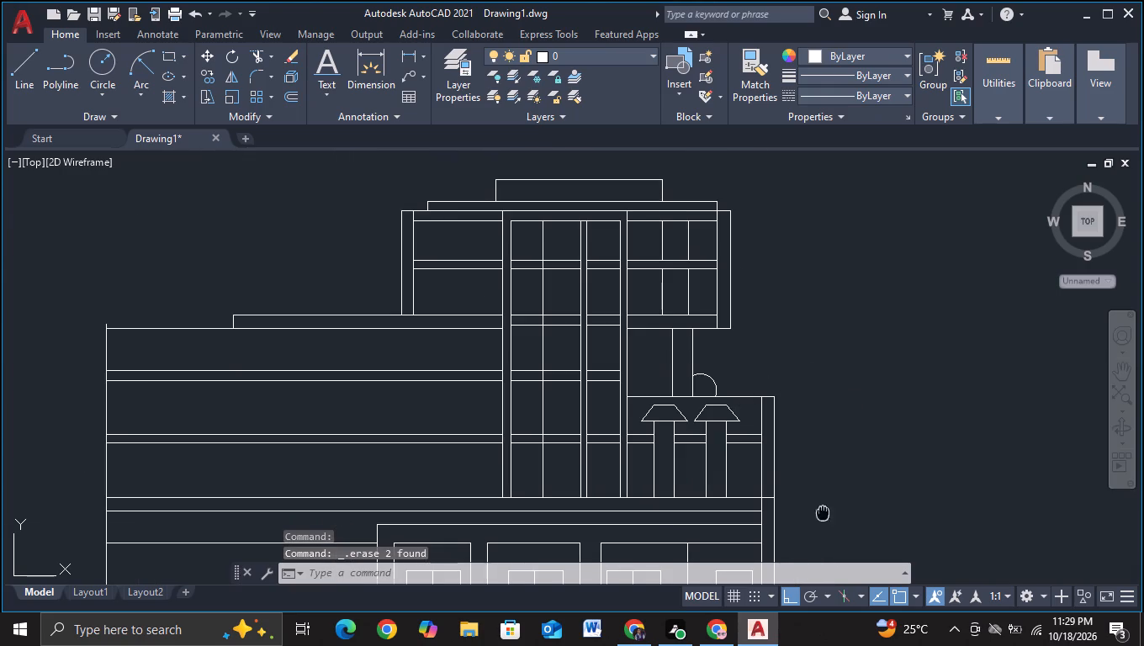
{"action": "middle_click_drag", "start_coordinate": [829, 501], "coordinate": [853, 398]}
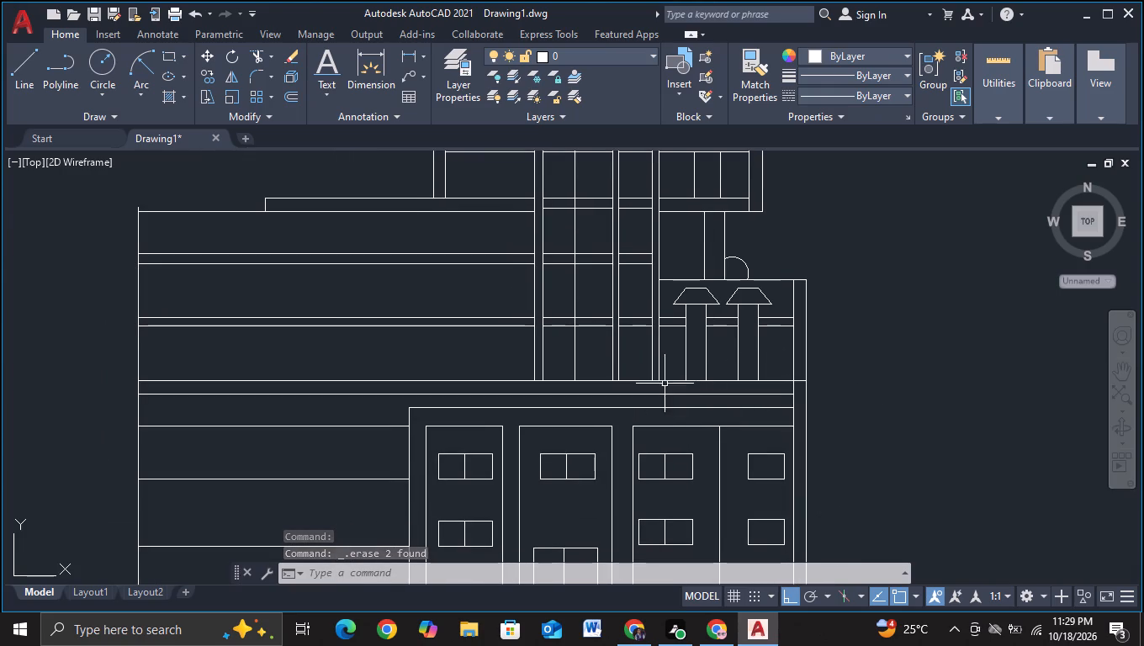
{"action": "left_click", "coordinate": [11, 66]}
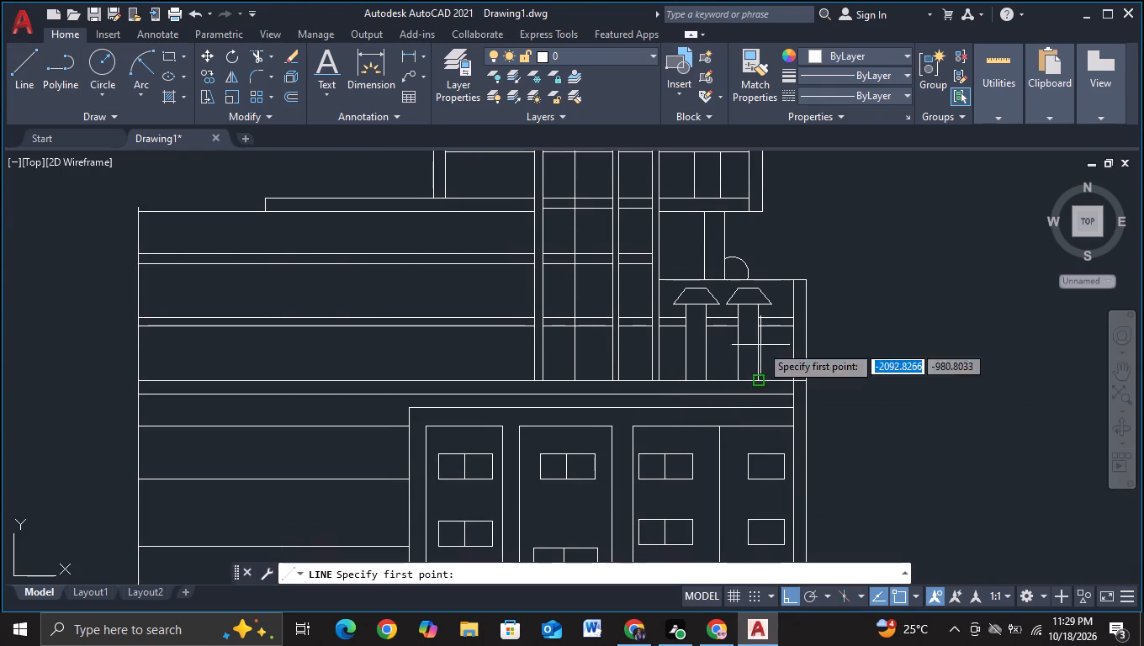
{"action": "key", "text": "Escape"}
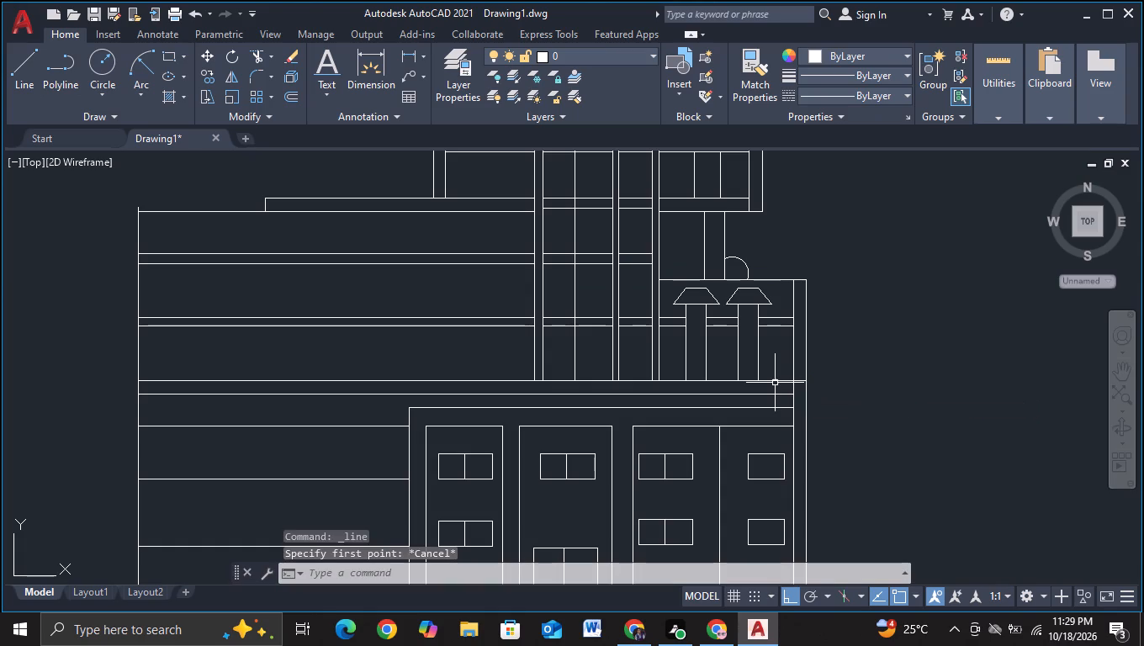
{"action": "left_click", "coordinate": [259, 57]}
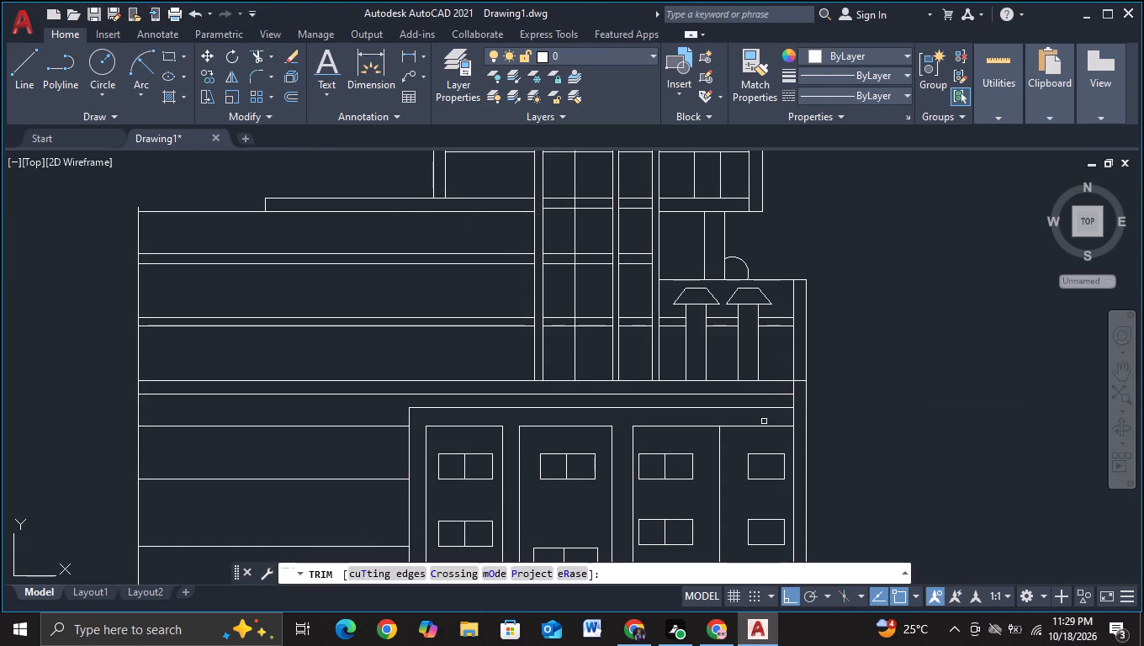
{"action": "left_click", "coordinate": [800, 381]}
{"action": "scroll", "coordinate": [871, 394], "scroll_direction": "down", "scroll_amount": 1}
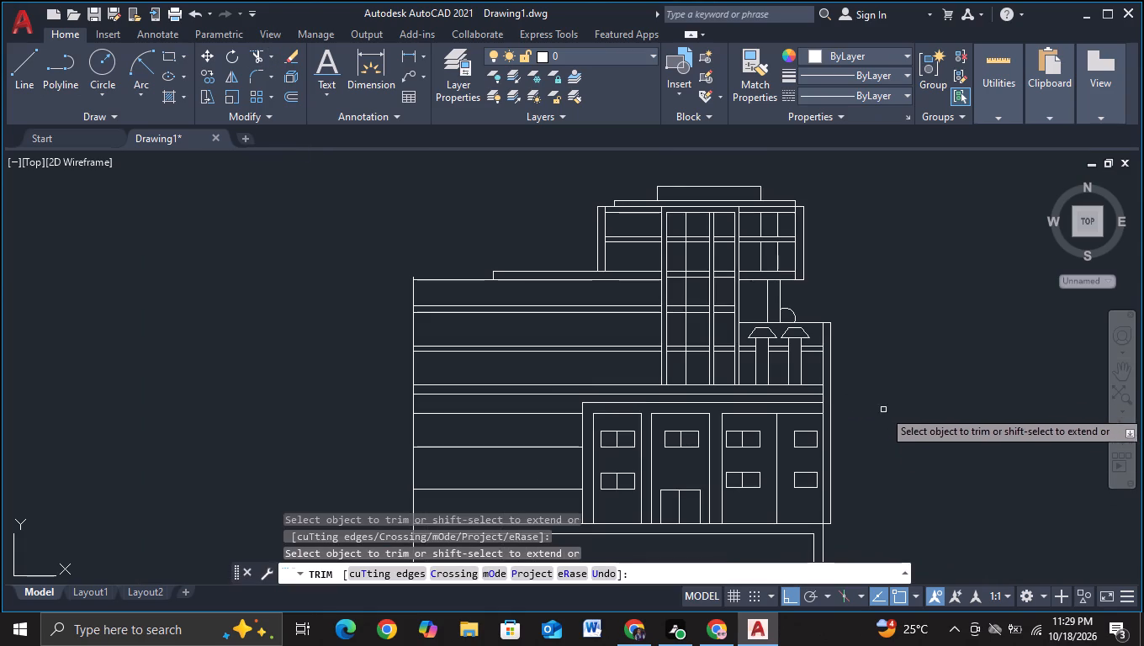
{"action": "middle_click_drag", "start_coordinate": [894, 432], "coordinate": [850, 312]}
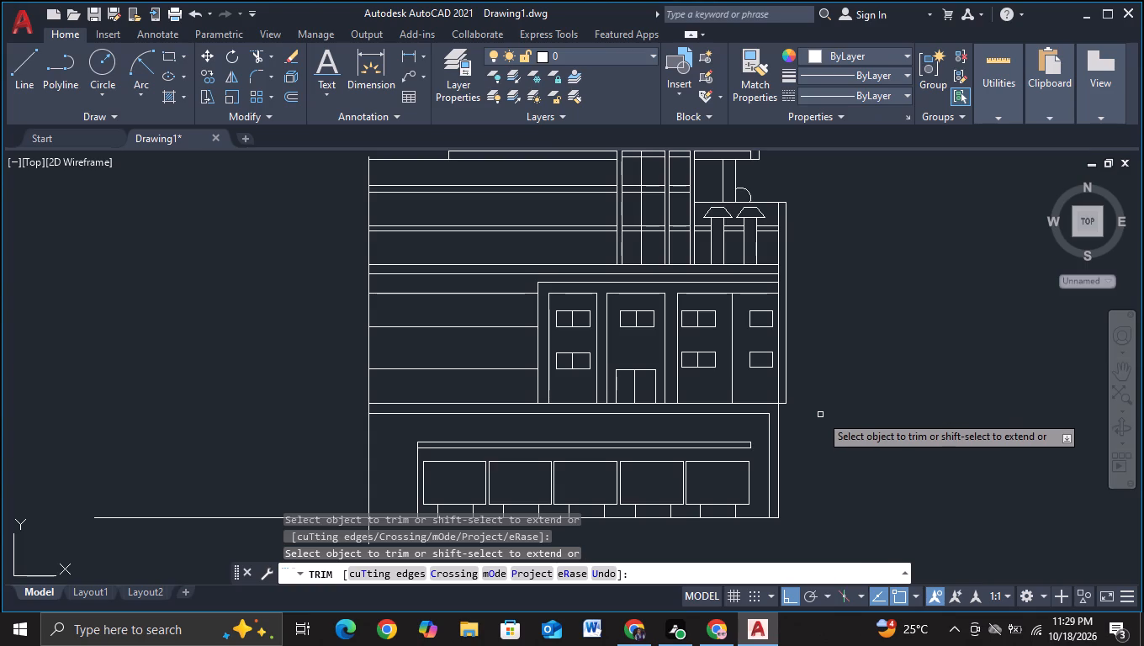
{"action": "key", "text": "Escape"}
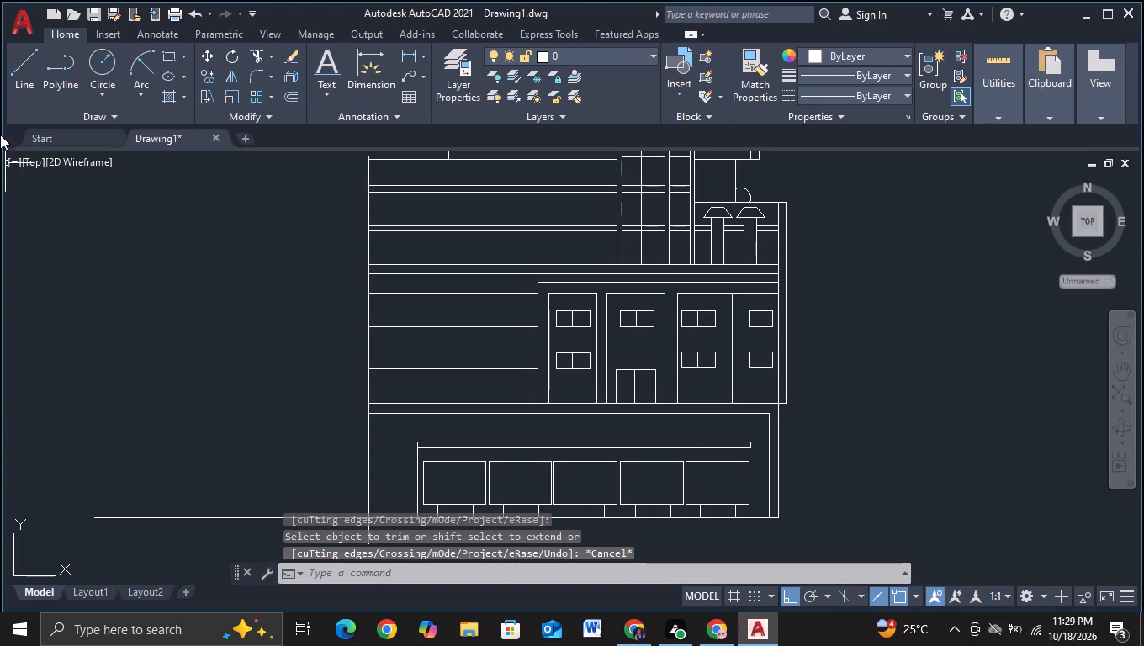
Draw a narrow projecting strip about 407 units tall along the ground floor's right side, from the floor line to the ground line.
{"action": "left_click", "coordinate": [13, 72]}
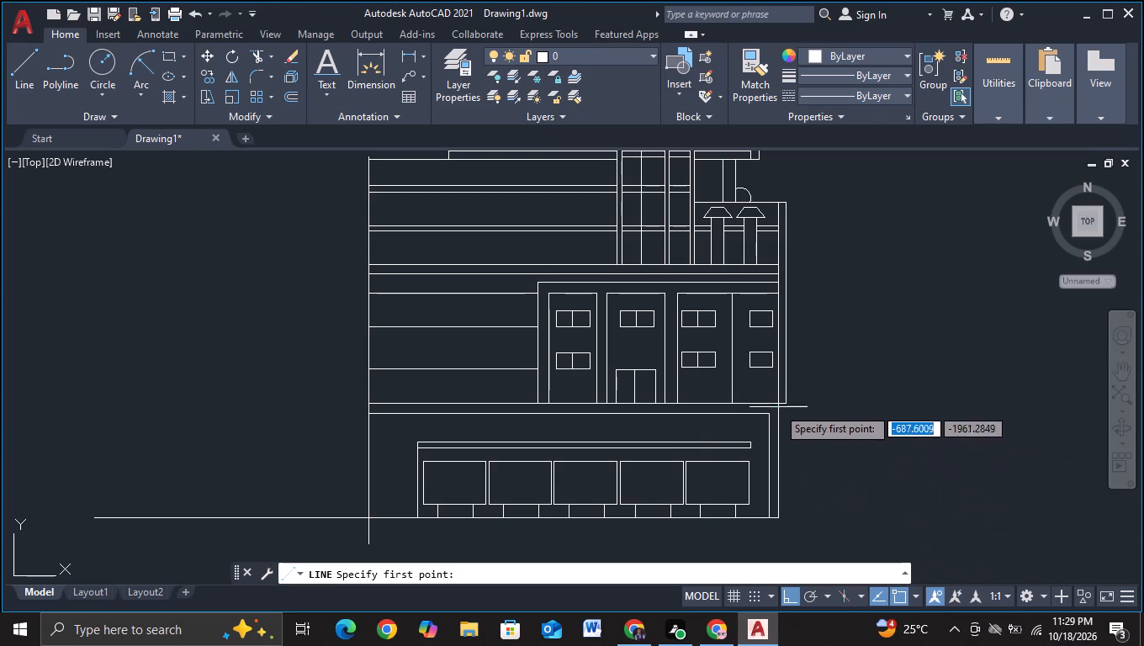
{"action": "left_click", "coordinate": [777, 406]}
{"action": "left_click", "coordinate": [797, 405]}
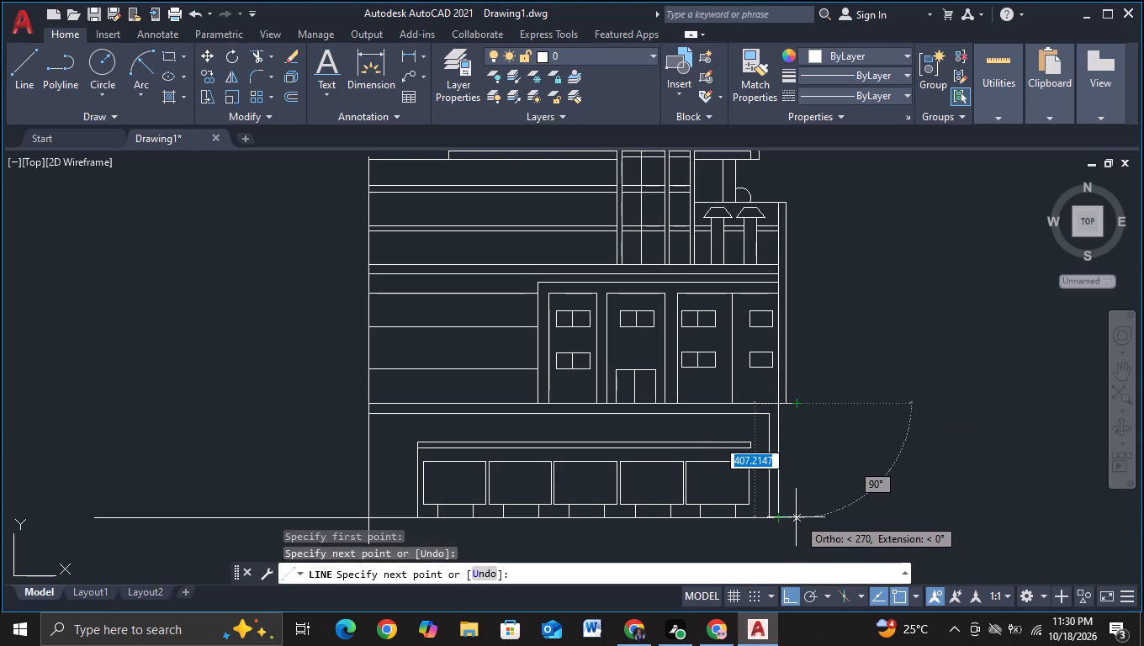
{"action": "left_click", "coordinate": [797, 517]}
{"action": "left_click", "coordinate": [776, 519]}
{"action": "key", "text": "Escape"}
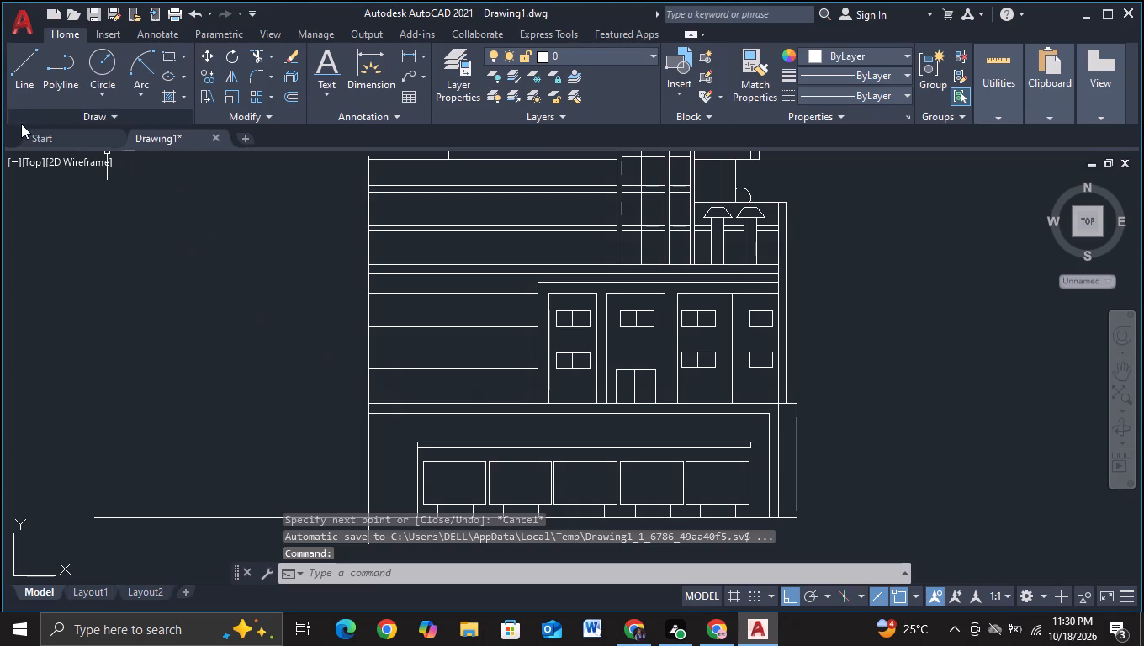
Draw a vertical line from the bottom of the upper floors' outer right edge down through the new strip, past the ground line.
{"action": "left_click", "coordinate": [23, 103]}
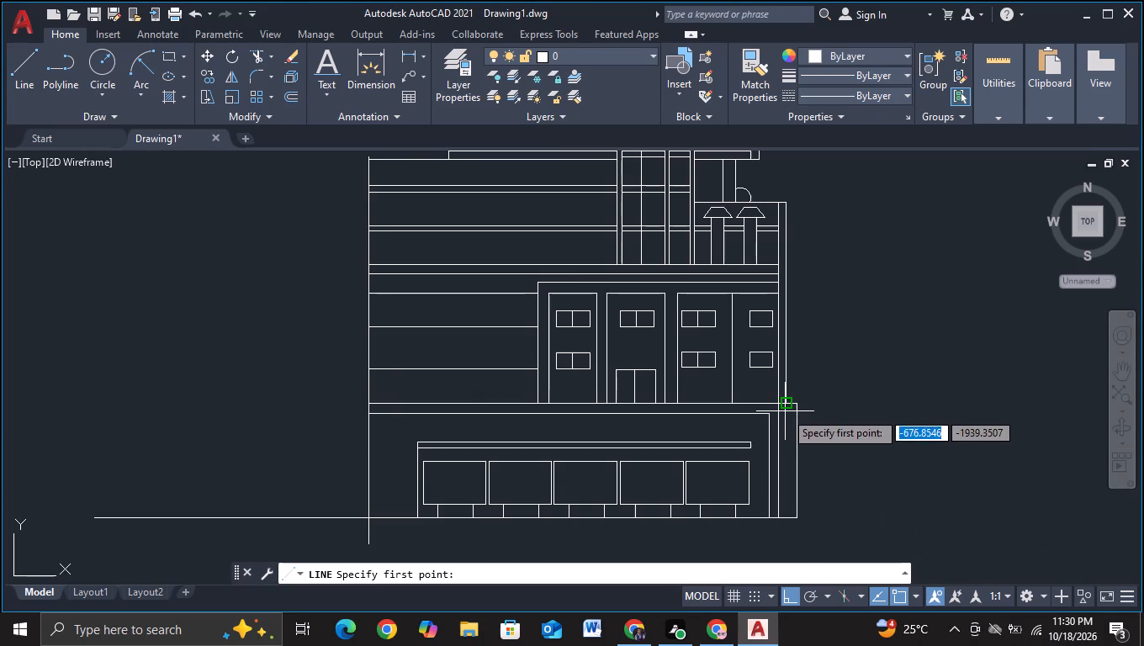
{"action": "left_click", "coordinate": [785, 410]}
{"action": "middle_click_drag", "start_coordinate": [800, 528], "coordinate": [800, 451]}
{"action": "left_click", "coordinate": [799, 474]}
{"action": "key", "text": "Escape"}
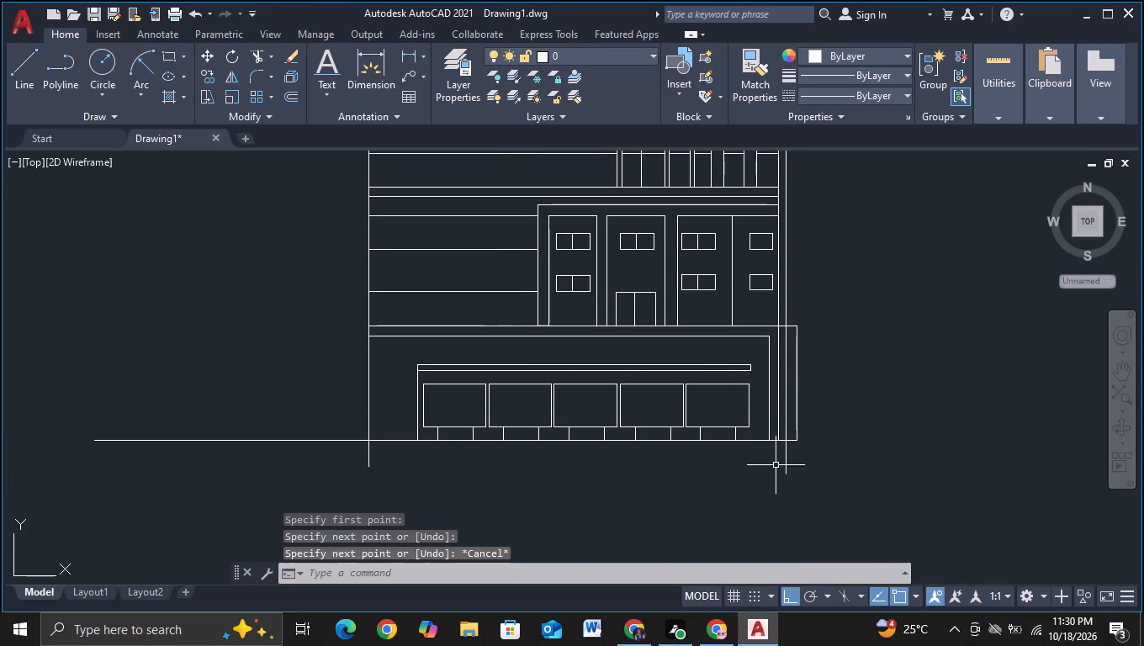
Trim the new vertical line's overshoot below the ground line.
{"action": "left_click", "coordinate": [254, 61]}
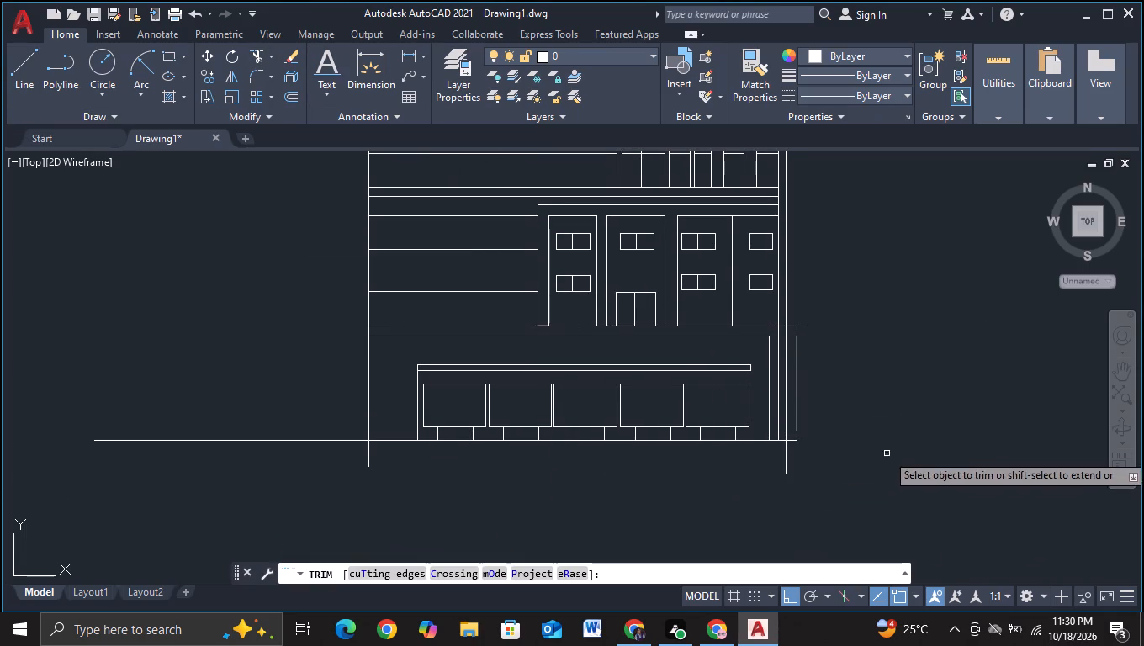
{"action": "left_click_drag", "start_coordinate": [765, 468], "coordinate": [834, 468]}
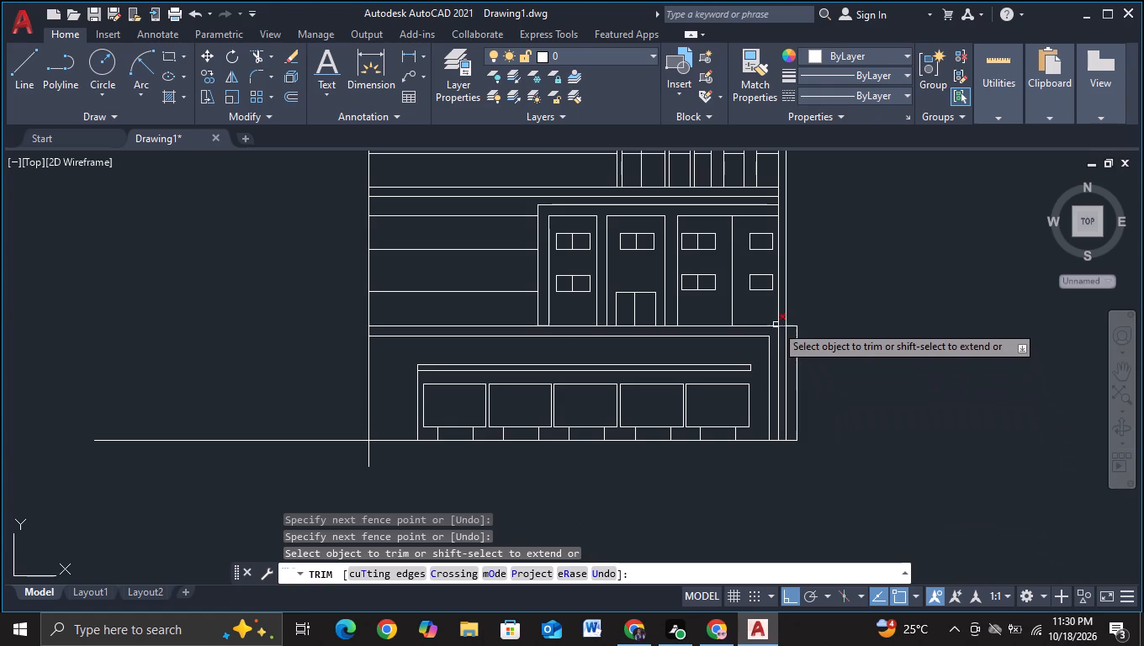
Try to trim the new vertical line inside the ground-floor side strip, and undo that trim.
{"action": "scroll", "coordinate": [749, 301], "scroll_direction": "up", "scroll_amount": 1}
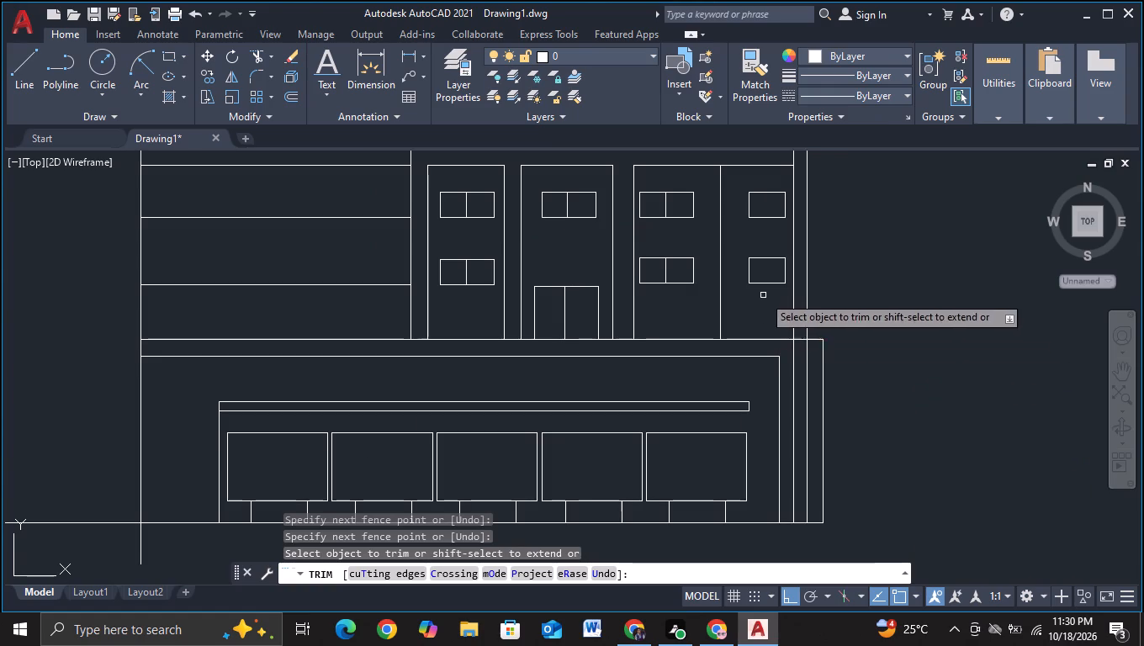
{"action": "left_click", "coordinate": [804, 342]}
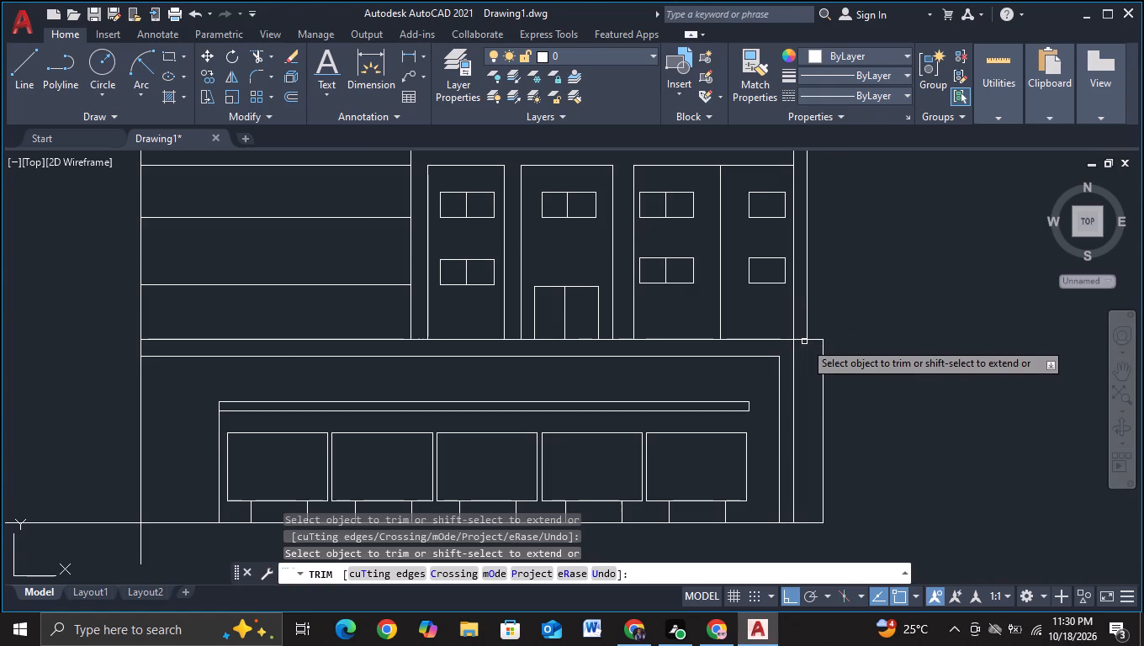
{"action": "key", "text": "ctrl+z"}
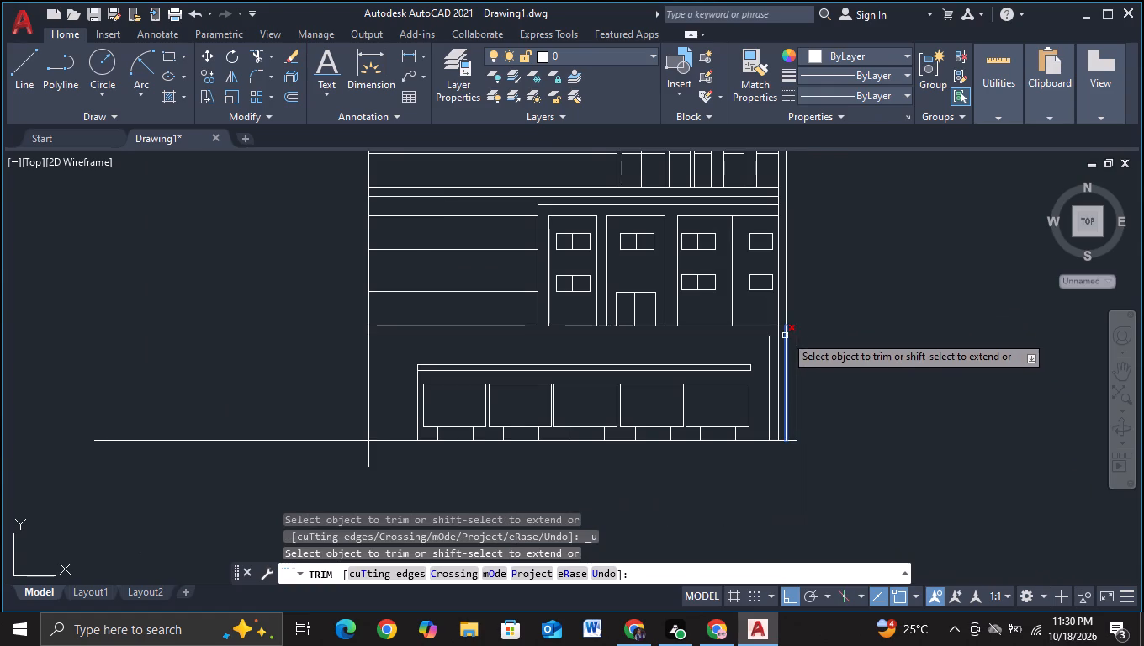
Trim the floor line segment between the two vertical edge lines at the top of the ground-floor side strip.
{"action": "scroll", "coordinate": [785, 334], "scroll_direction": "up", "scroll_amount": 3}
{"action": "left_click_drag", "start_coordinate": [765, 290], "coordinate": [765, 325]}
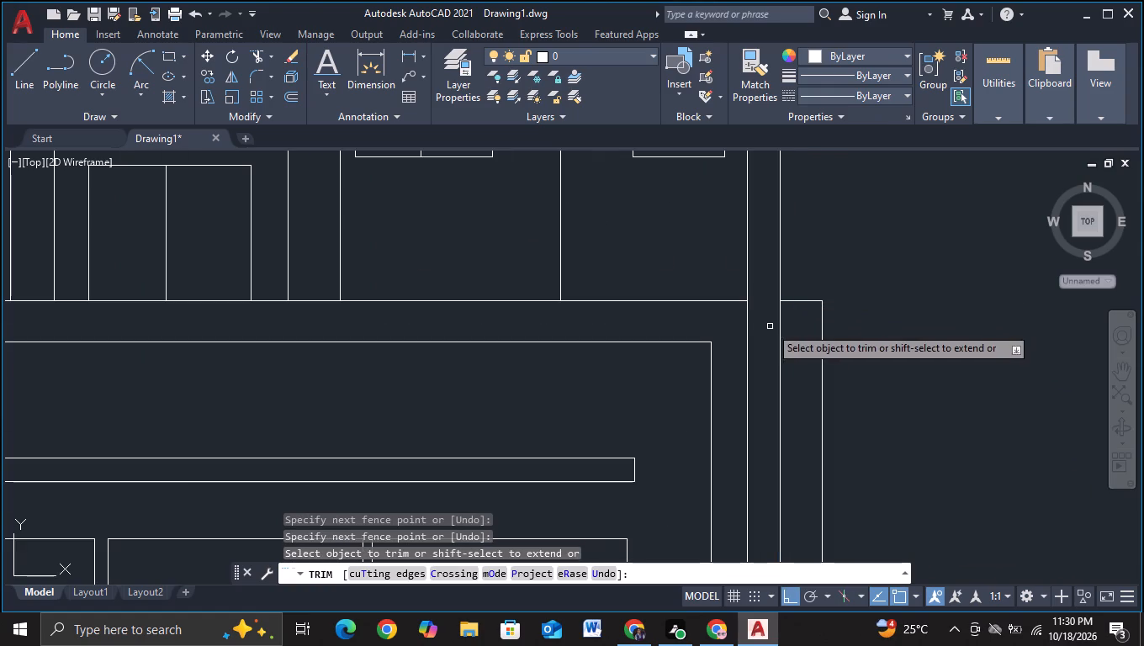
{"action": "scroll", "coordinate": [902, 310], "scroll_direction": "down", "scroll_amount": 2}
{"action": "middle_click_drag", "start_coordinate": [918, 357], "coordinate": [887, 324]}
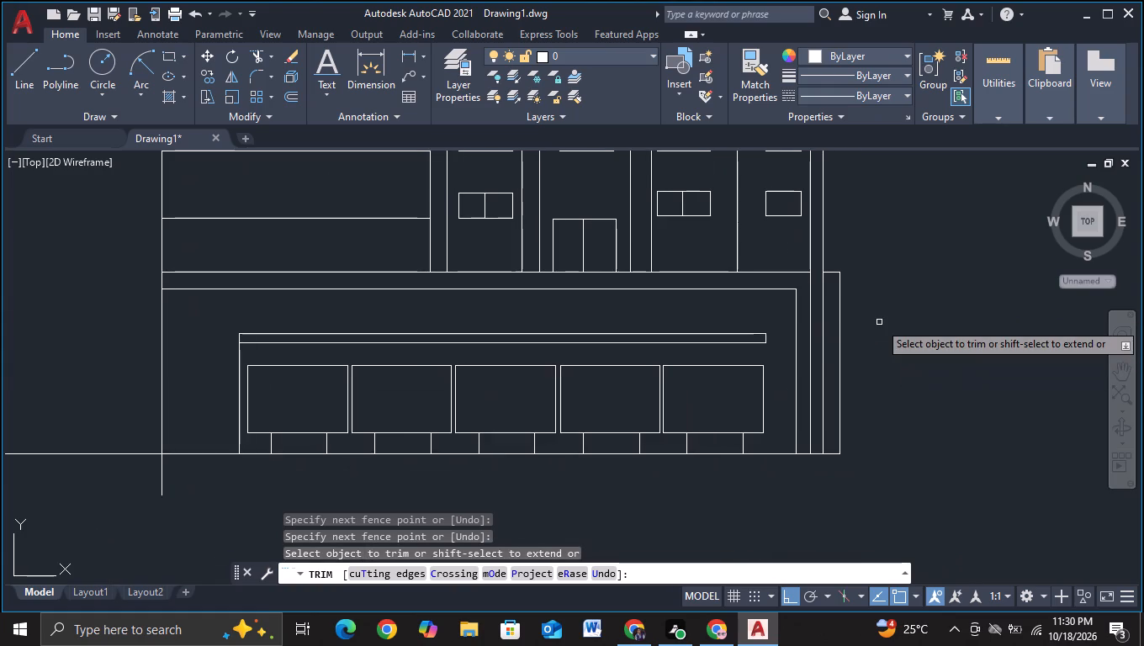
{"action": "key", "text": "Escape"}
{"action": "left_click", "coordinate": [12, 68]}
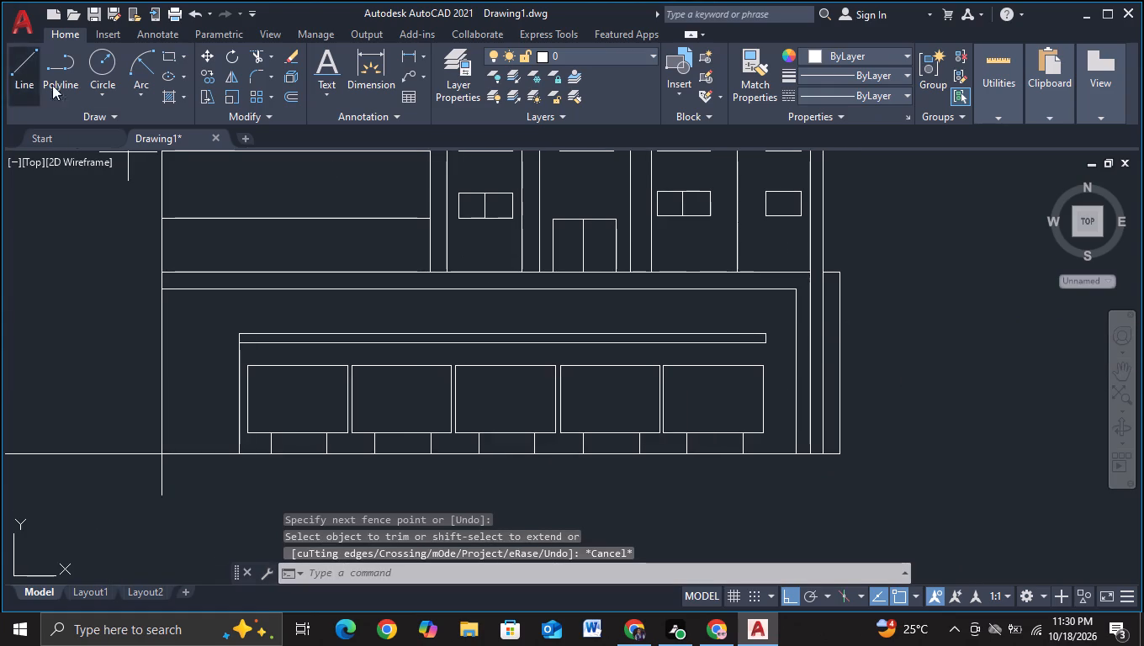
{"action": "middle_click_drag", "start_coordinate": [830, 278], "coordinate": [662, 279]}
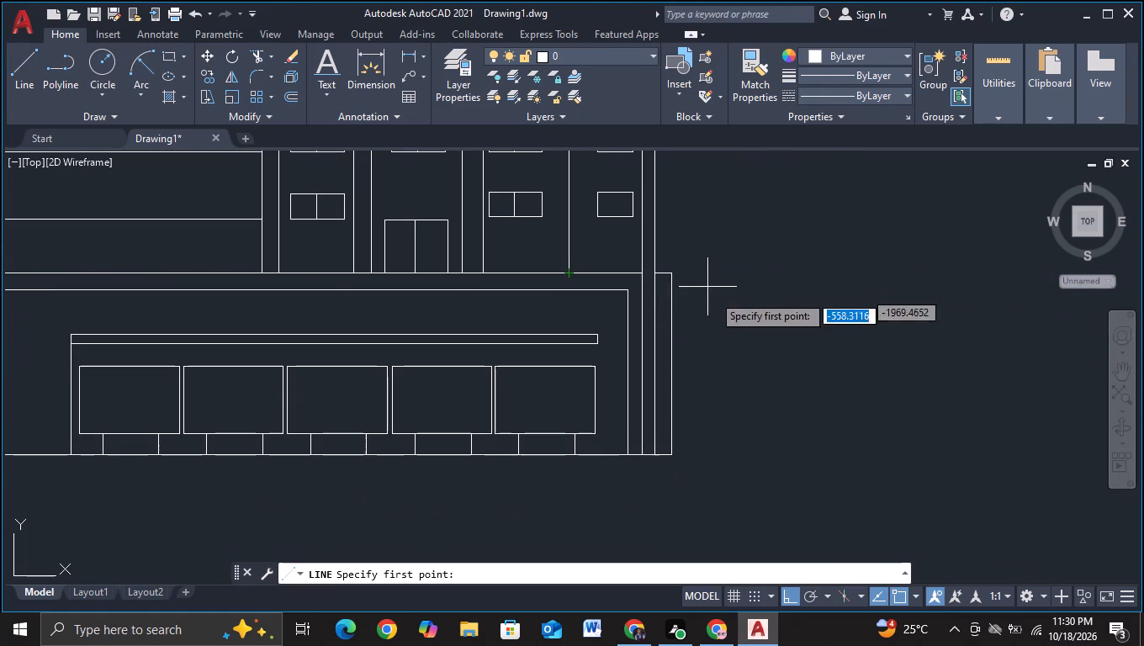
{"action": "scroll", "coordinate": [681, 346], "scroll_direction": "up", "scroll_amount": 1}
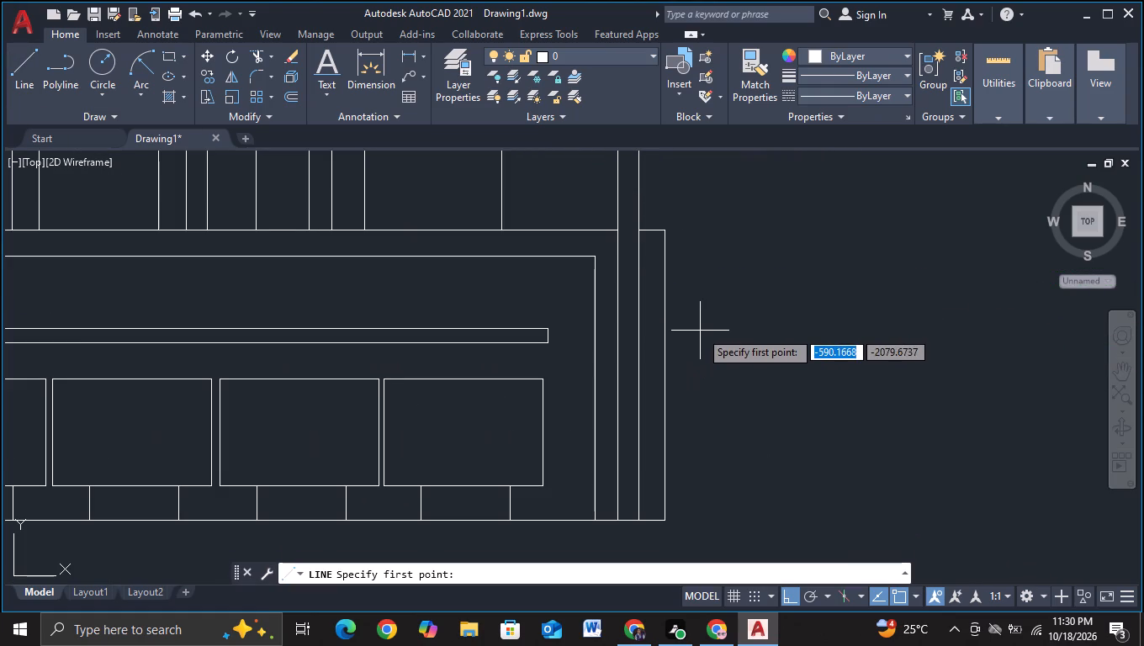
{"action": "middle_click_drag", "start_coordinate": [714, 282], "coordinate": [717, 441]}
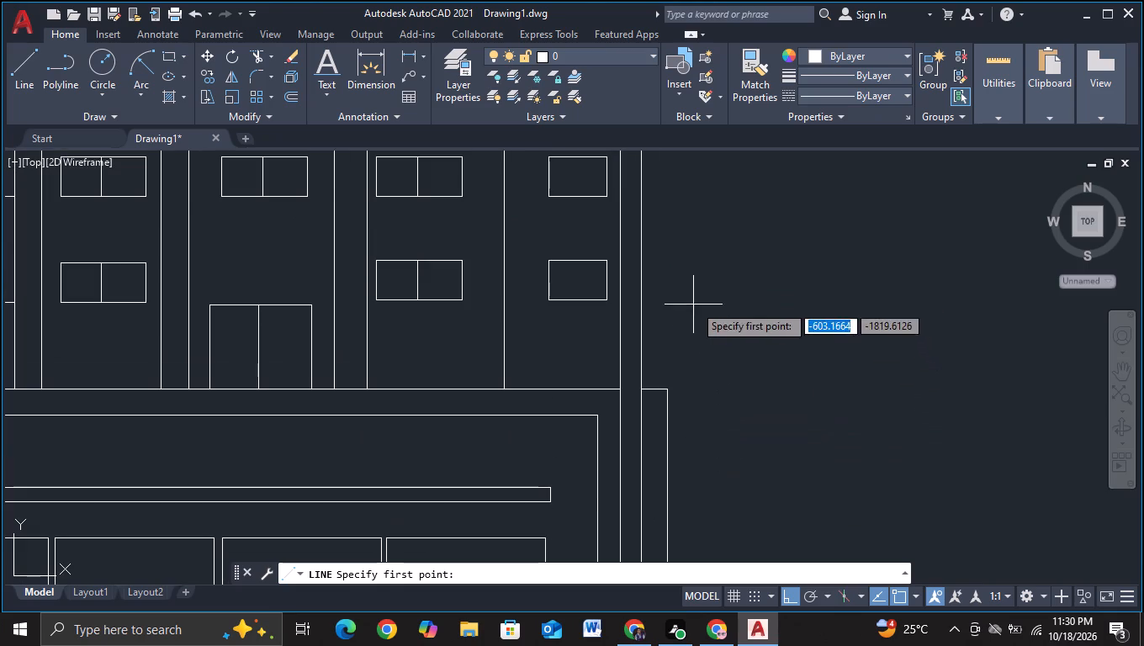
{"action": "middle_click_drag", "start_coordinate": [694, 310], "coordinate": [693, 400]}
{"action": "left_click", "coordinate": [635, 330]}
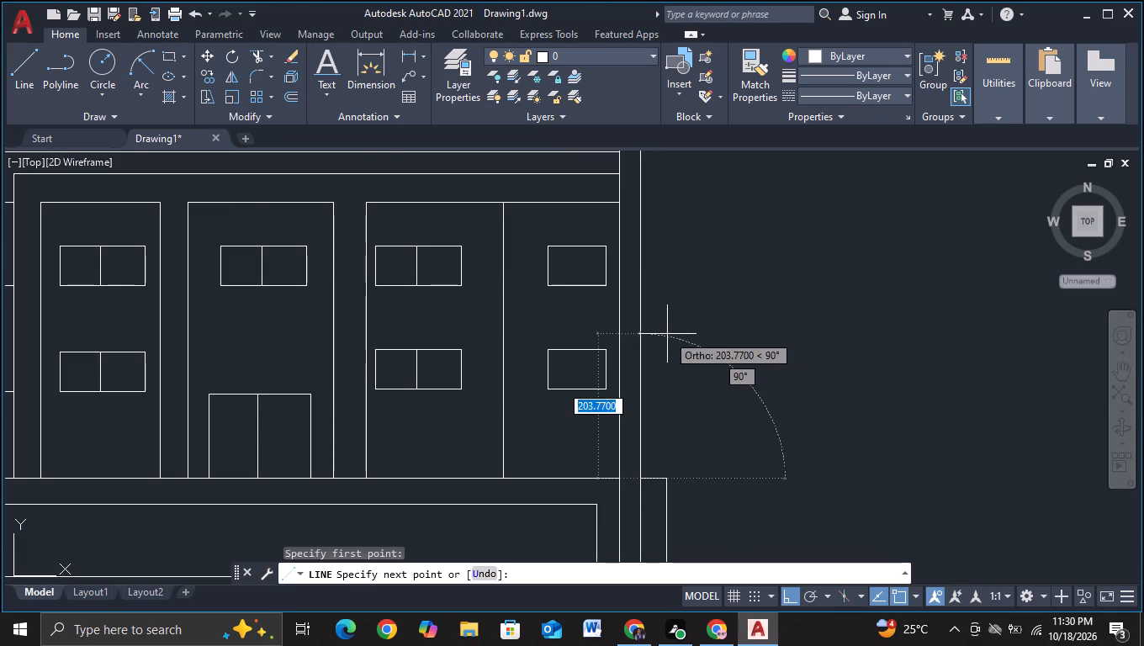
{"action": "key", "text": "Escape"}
With object snap off, draw a small three-sided box projecting from the building's right edge, beside the lower row of windows.
{"action": "left_click", "coordinate": [11, 70]}
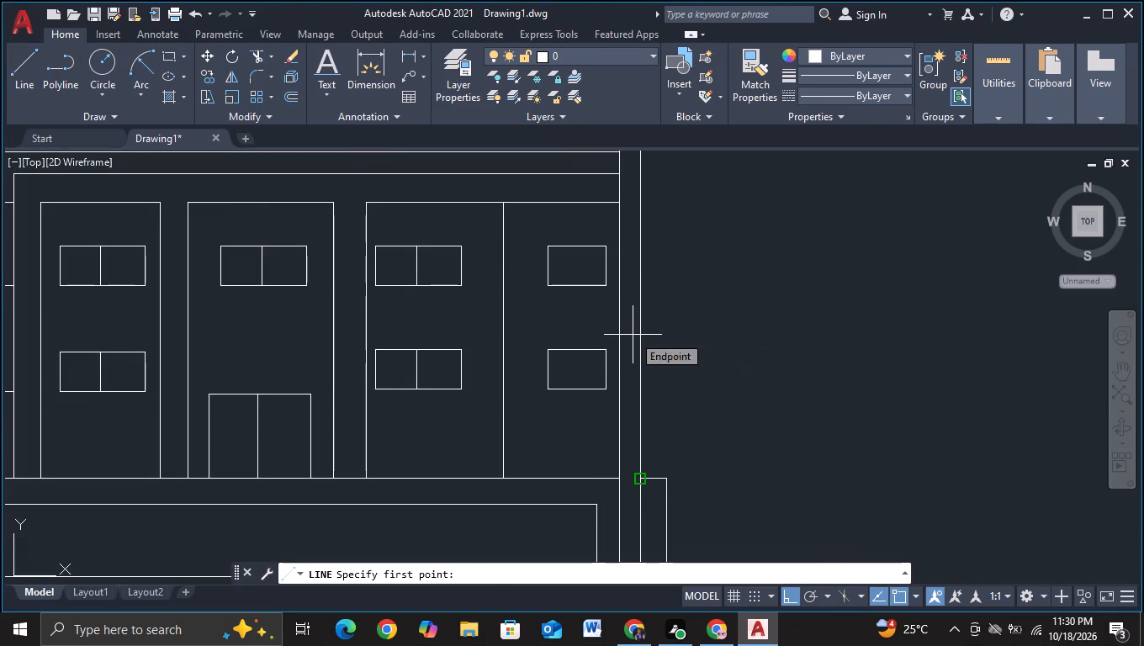
{"action": "key", "text": "F3"}
{"action": "left_click", "coordinate": [633, 335]}
{"action": "left_click", "coordinate": [666, 336]}
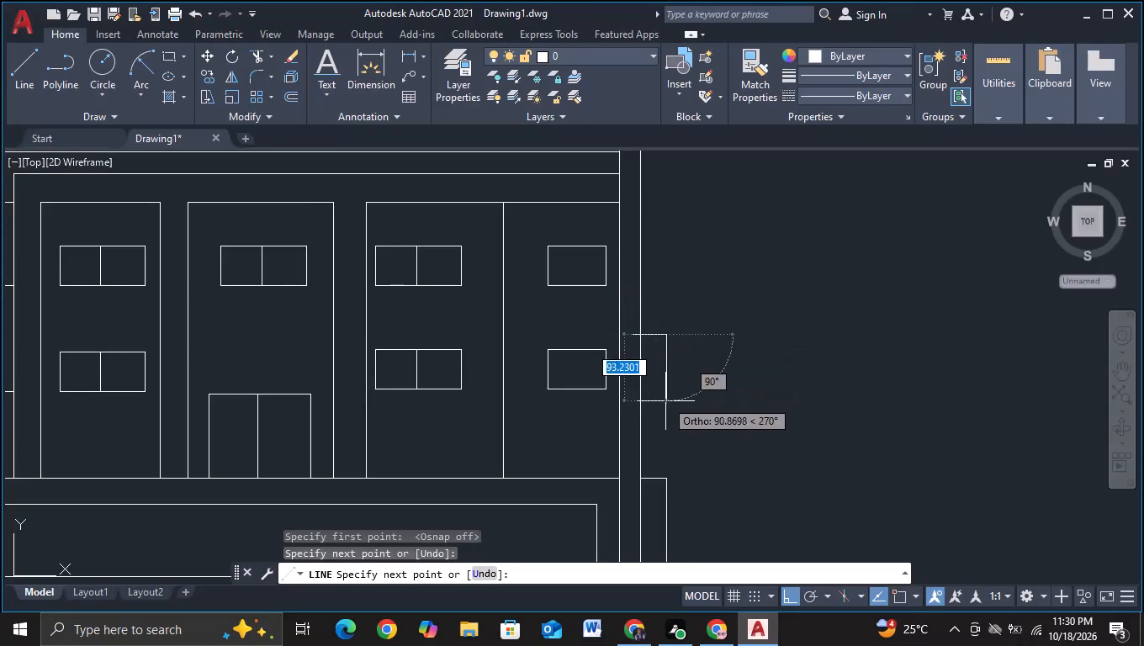
{"action": "left_click", "coordinate": [665, 403]}
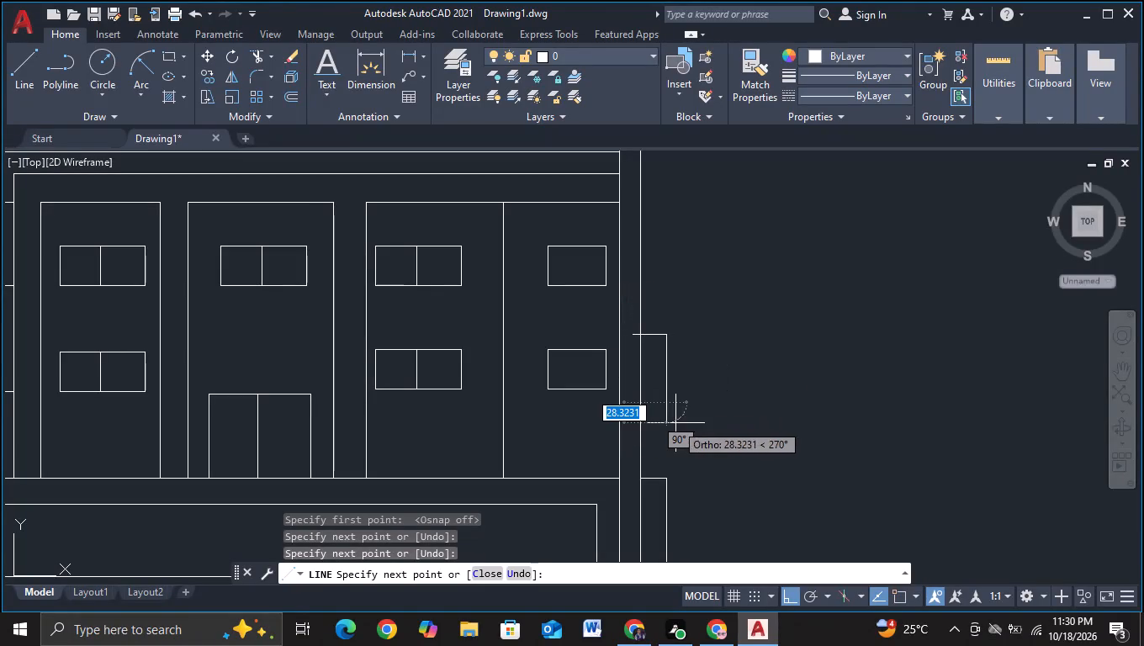
{"action": "left_click", "coordinate": [673, 426]}
{"action": "left_click", "coordinate": [623, 423]}
{"action": "key", "text": "Escape"}
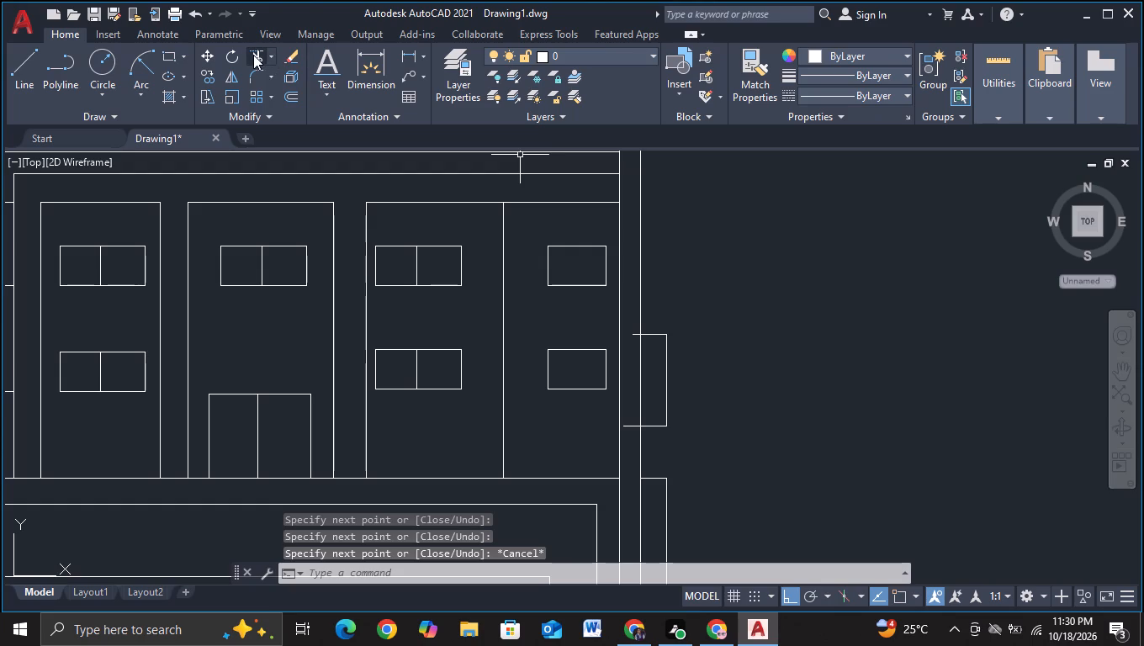
Trim the small box's upper and lower horizontal lines where they run inside the building's outer right edge.
{"action": "left_click", "coordinate": [253, 55]}
{"action": "left_click", "coordinate": [632, 335]}
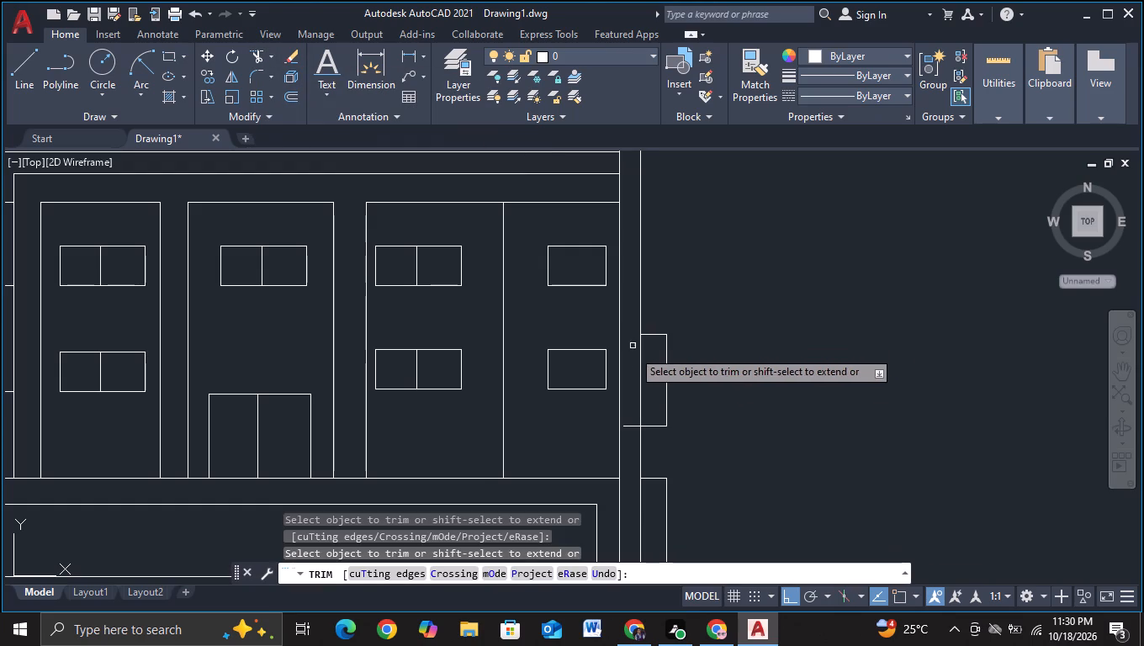
{"action": "left_click_drag", "start_coordinate": [634, 418], "coordinate": [634, 447]}
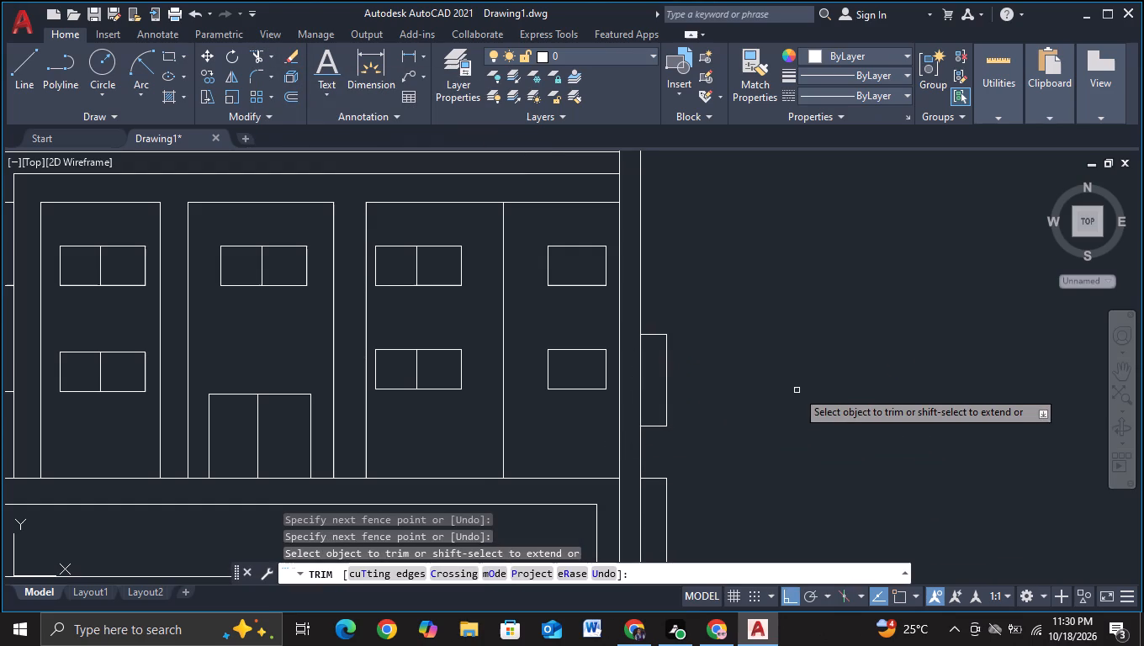
{"action": "scroll", "coordinate": [811, 394], "scroll_direction": "down", "scroll_amount": 1}
{"action": "key", "text": "Escape"}
{"action": "middle_click_drag", "start_coordinate": [811, 394], "coordinate": [813, 359]}
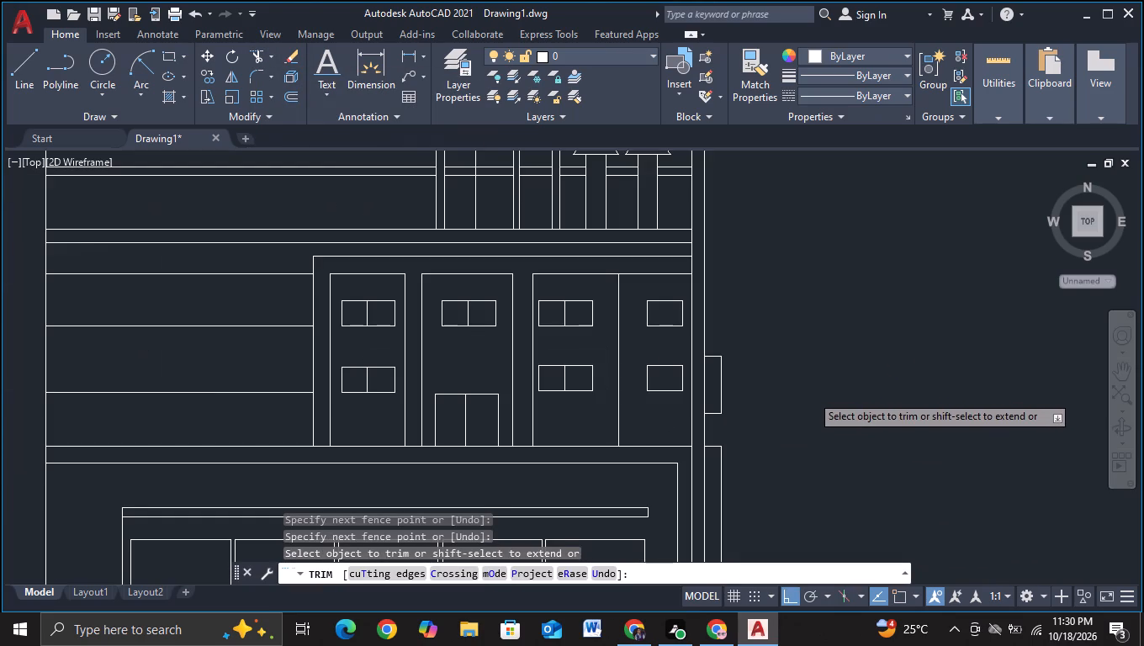
{"action": "key", "text": "Escape"}
Copy the small projecting box about 420 units straight up along the right edge, beside the terrace columns.
{"action": "left_click_drag", "start_coordinate": [716, 313], "coordinate": [727, 398]}
{"action": "left_click", "coordinate": [701, 318]}
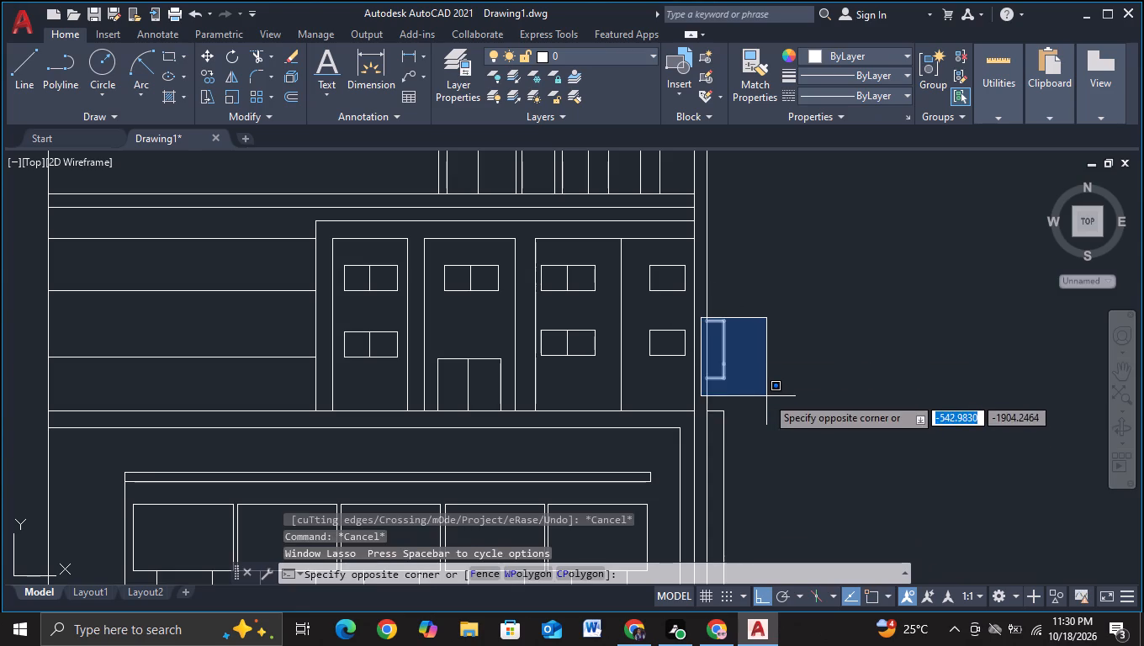
{"action": "left_click", "coordinate": [766, 396]}
{"action": "key", "text": "c"}
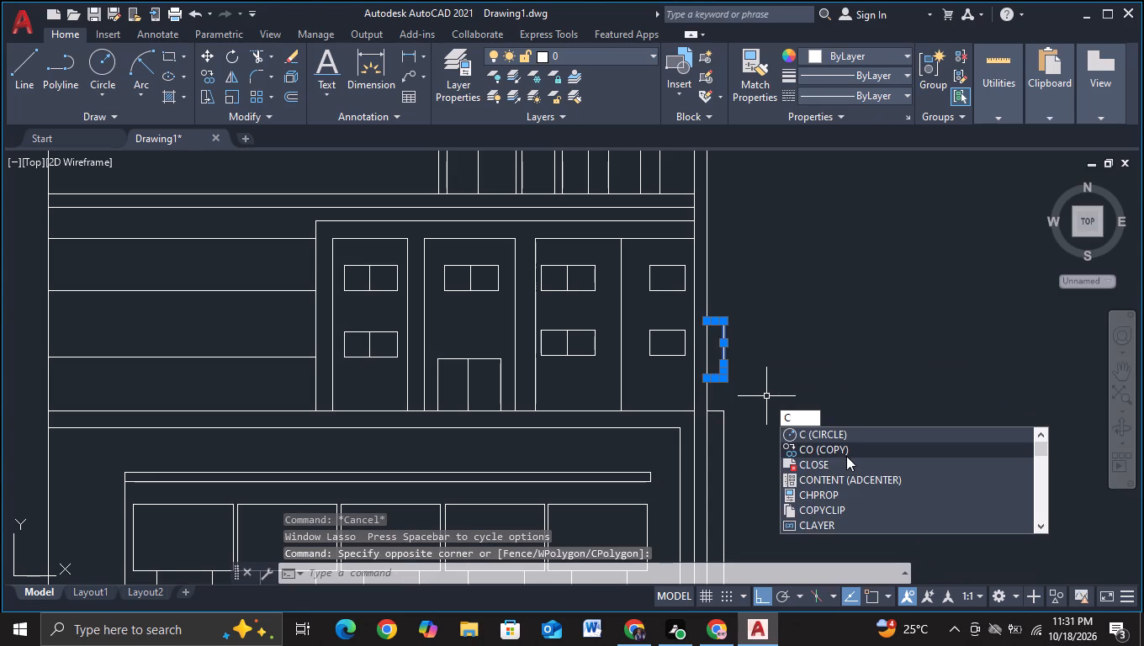
{"action": "left_click", "coordinate": [847, 453]}
{"action": "left_click", "coordinate": [723, 354]}
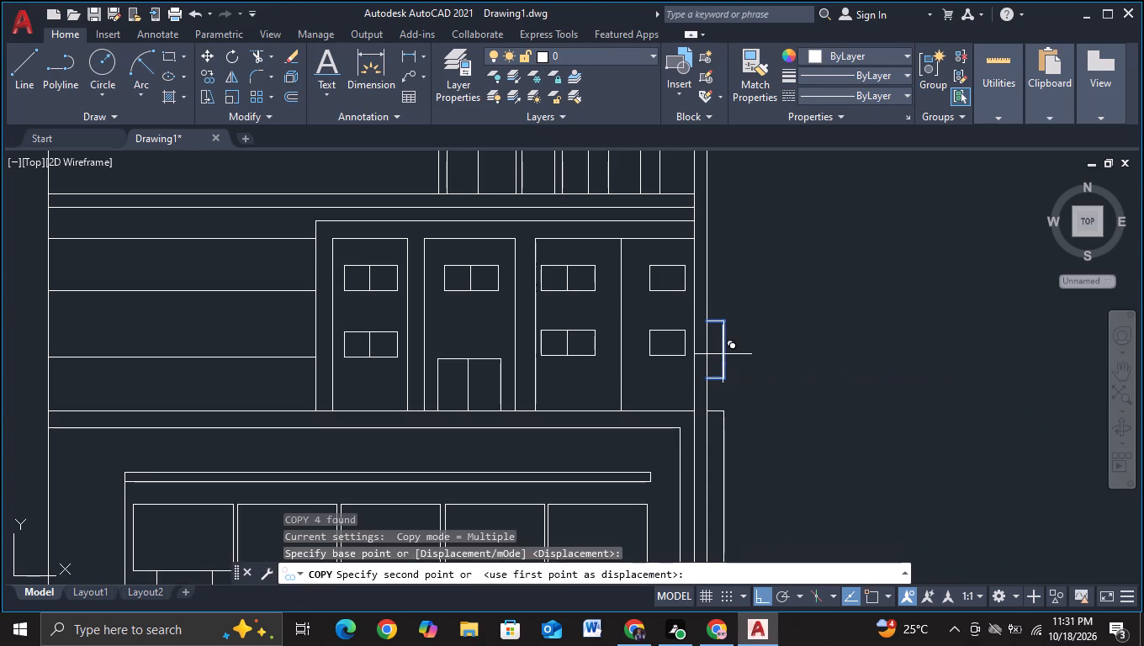
{"action": "middle_click_drag", "start_coordinate": [838, 256], "coordinate": [829, 474]}
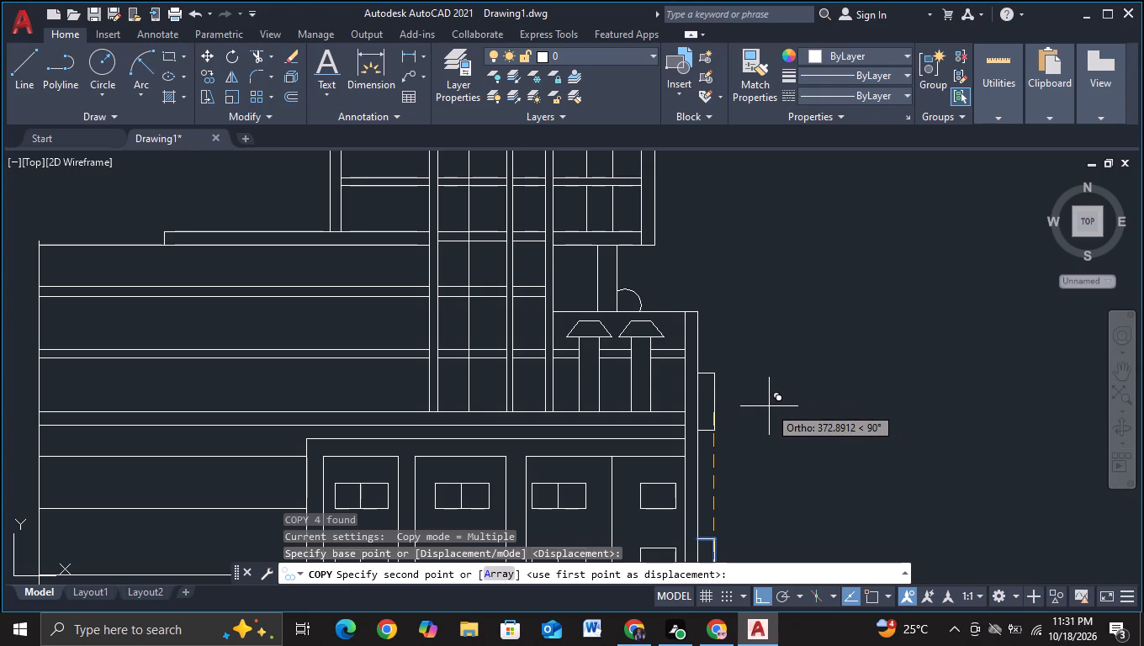
{"action": "left_click", "coordinate": [764, 385]}
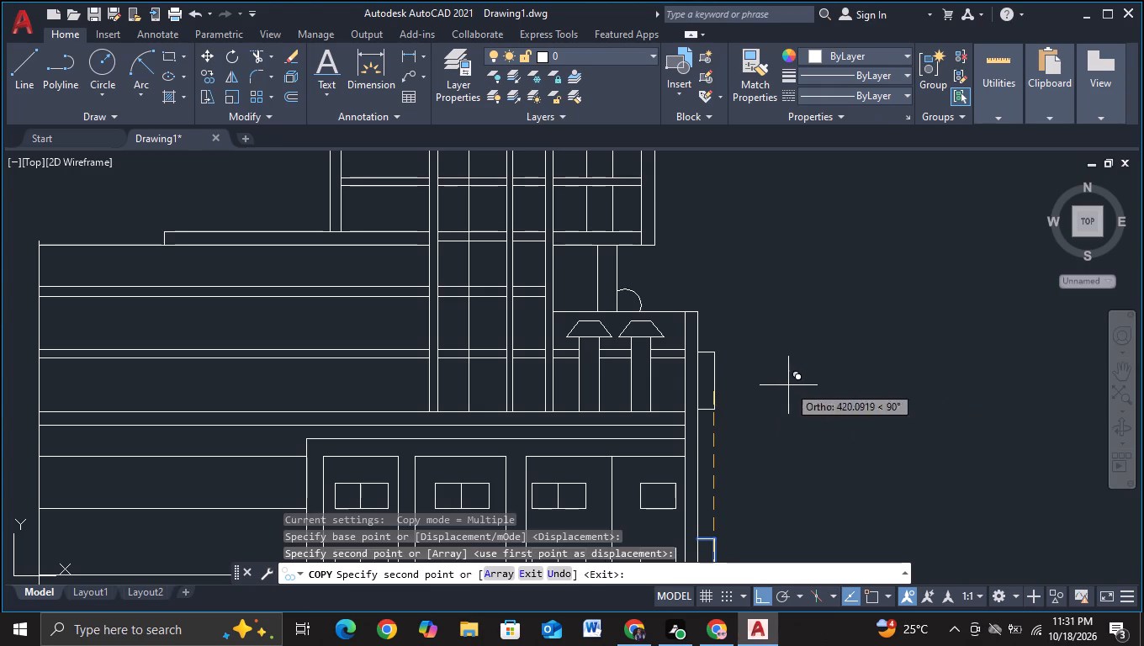
{"action": "key", "text": "Escape"}
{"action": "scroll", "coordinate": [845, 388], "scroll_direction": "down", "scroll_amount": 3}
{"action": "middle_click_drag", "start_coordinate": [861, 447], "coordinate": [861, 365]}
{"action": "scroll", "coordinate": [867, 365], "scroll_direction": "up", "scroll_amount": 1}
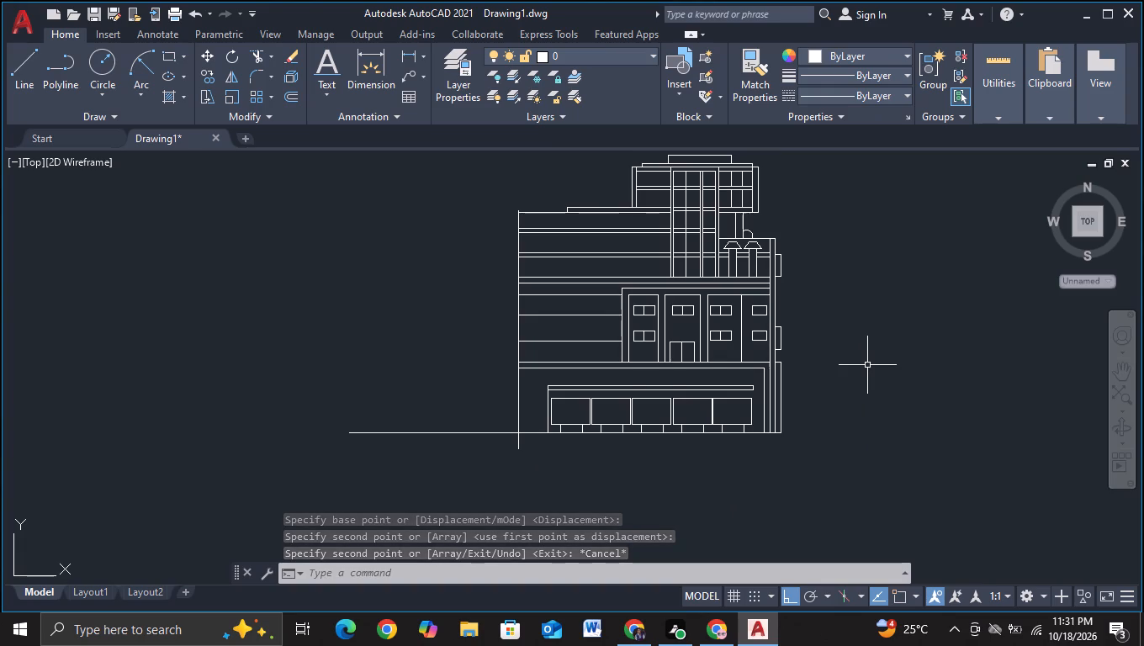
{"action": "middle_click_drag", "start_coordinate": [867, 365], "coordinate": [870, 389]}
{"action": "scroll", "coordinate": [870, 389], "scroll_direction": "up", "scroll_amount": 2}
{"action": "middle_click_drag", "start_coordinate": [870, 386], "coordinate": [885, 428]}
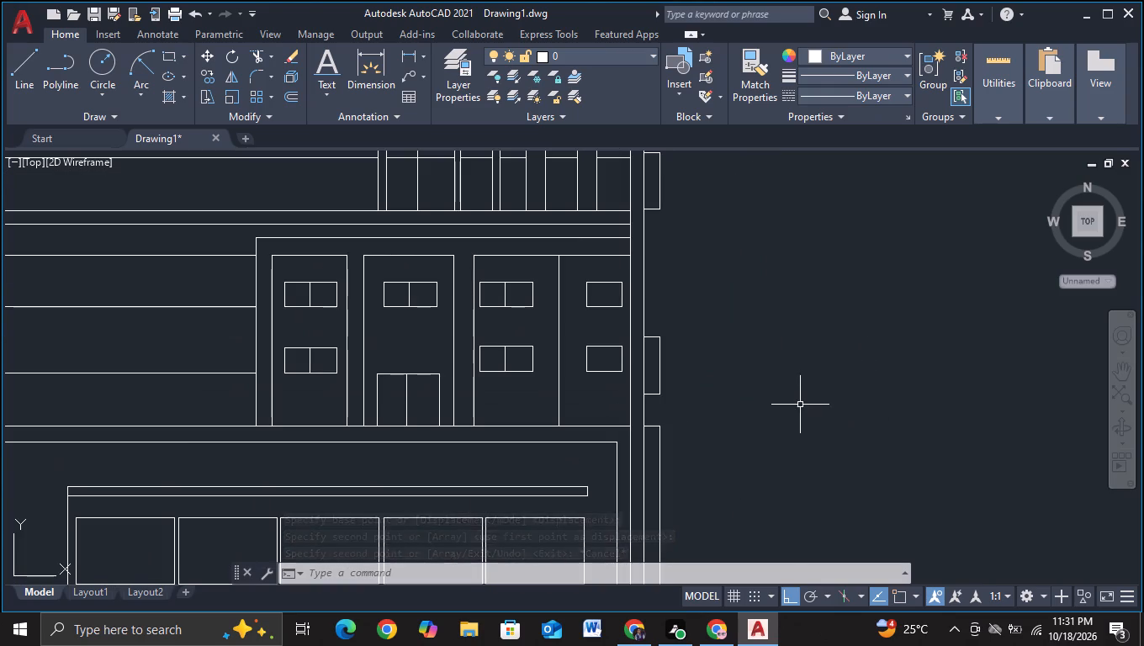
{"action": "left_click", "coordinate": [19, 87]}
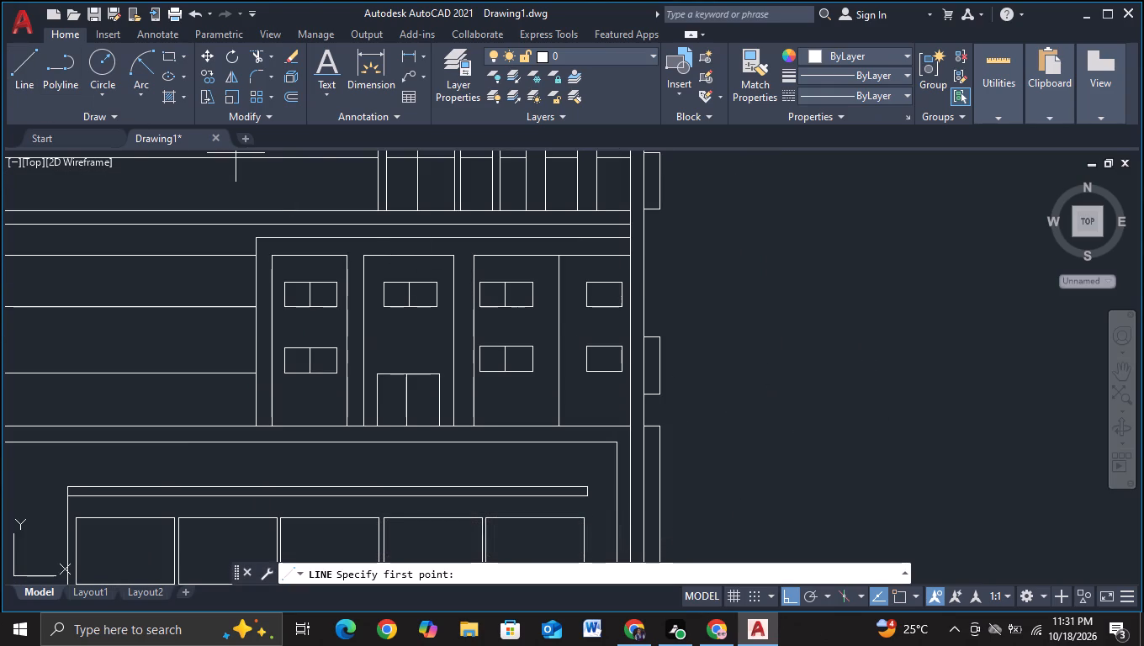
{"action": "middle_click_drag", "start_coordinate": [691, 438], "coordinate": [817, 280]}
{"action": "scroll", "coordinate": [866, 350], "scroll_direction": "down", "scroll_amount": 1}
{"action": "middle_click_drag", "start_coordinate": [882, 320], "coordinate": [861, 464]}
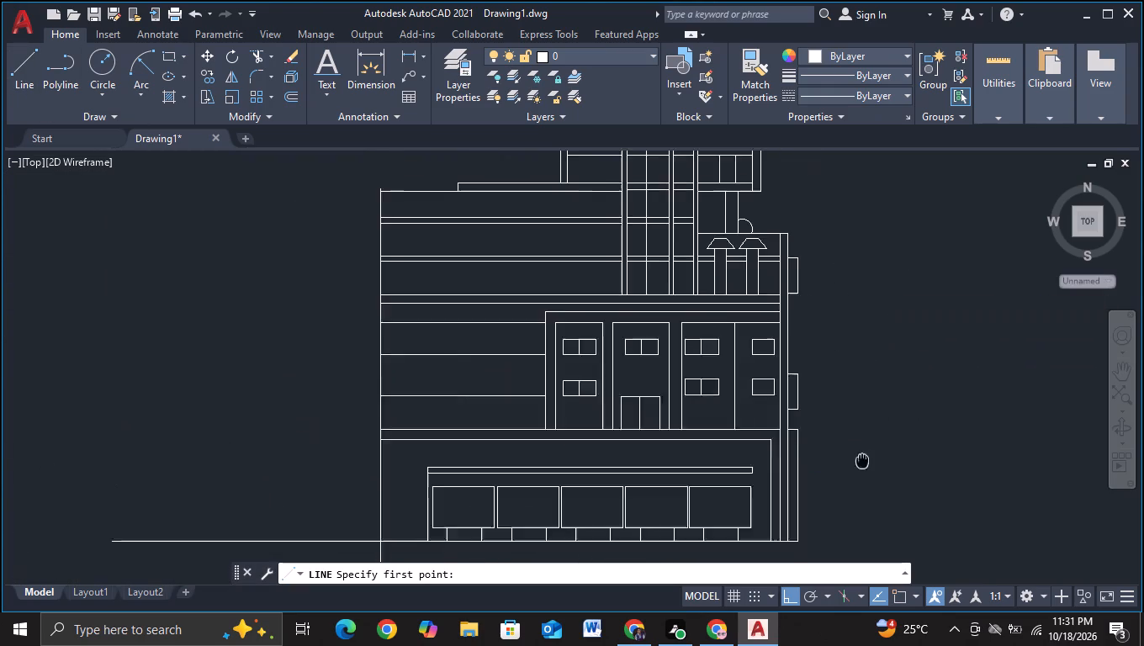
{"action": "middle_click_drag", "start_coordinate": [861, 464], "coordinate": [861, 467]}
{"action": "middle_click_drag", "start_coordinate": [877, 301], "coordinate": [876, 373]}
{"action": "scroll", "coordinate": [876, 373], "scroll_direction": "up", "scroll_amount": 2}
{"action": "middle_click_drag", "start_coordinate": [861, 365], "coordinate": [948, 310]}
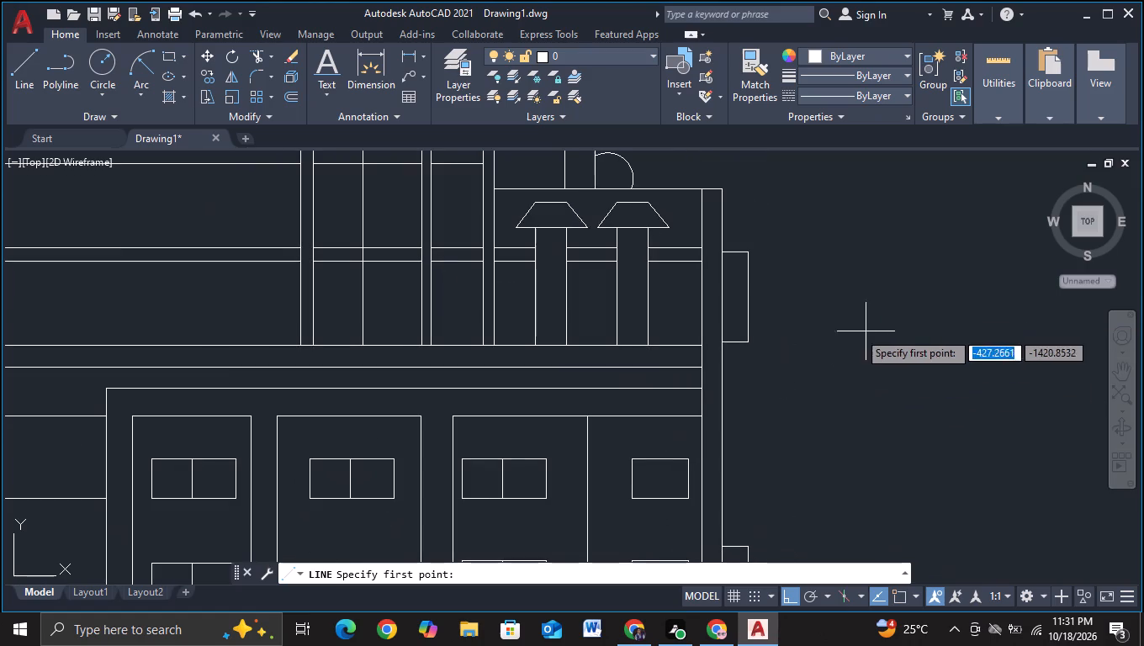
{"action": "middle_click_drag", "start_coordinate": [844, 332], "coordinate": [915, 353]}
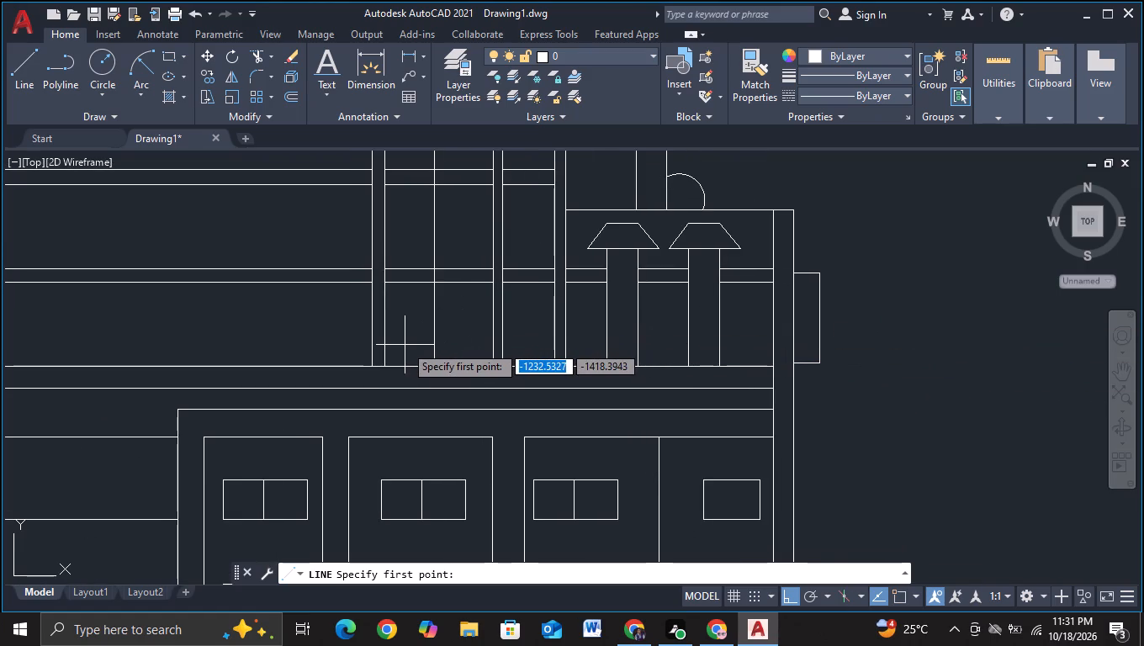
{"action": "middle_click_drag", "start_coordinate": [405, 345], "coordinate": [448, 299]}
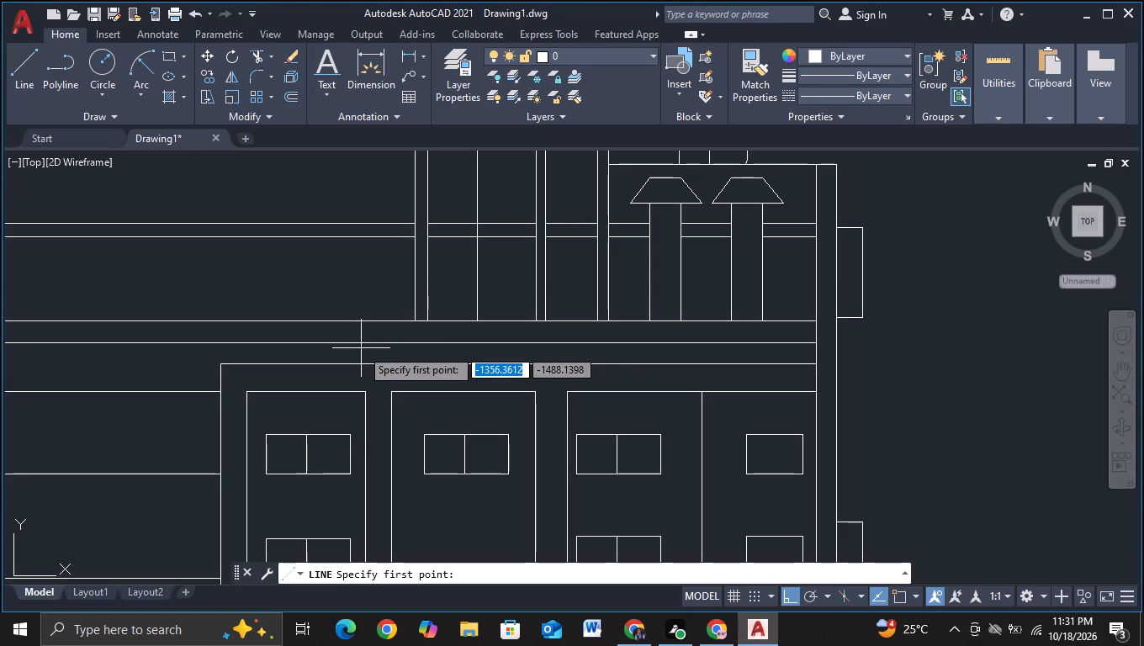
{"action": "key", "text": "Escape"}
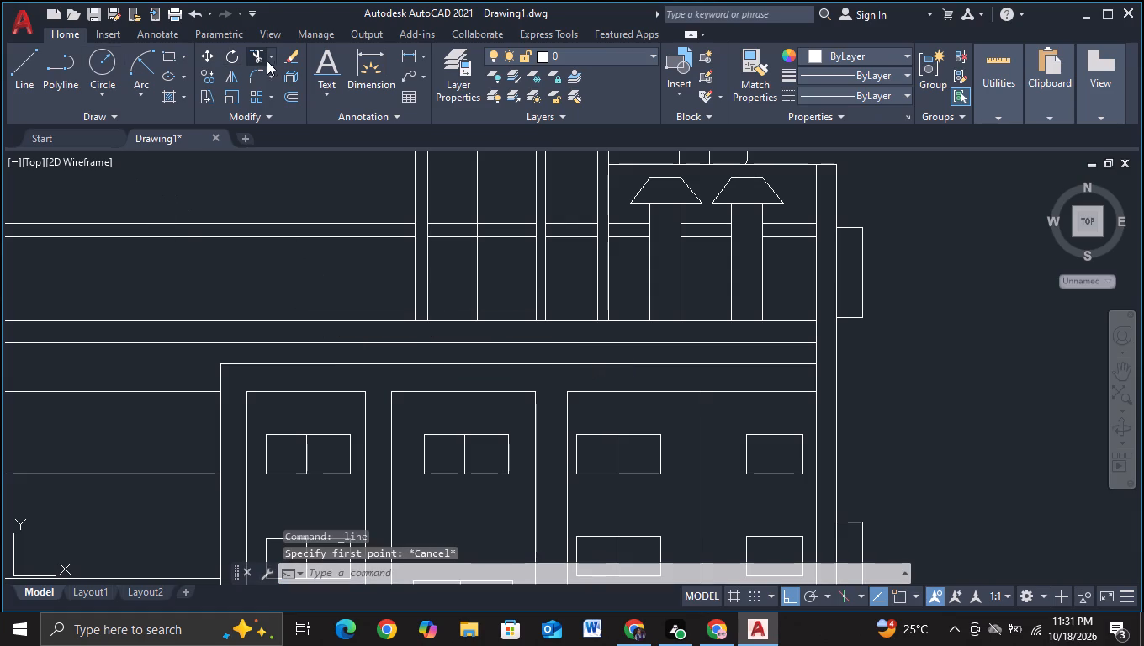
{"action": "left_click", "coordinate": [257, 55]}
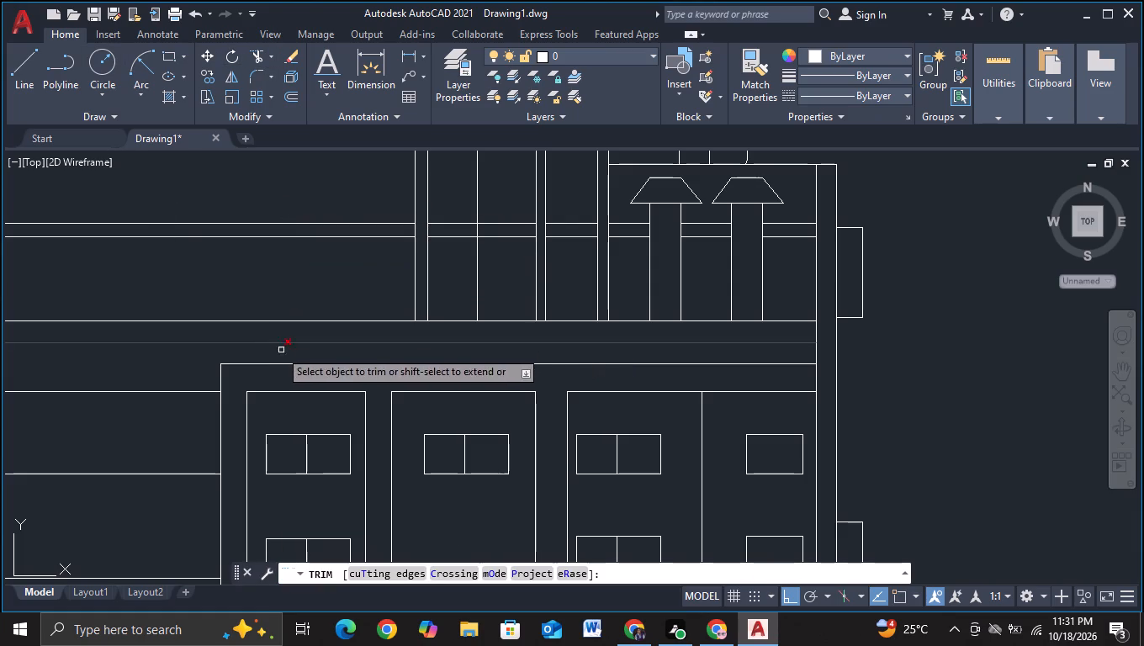
With object snap on, draw a vertical line from the windowed block's upper left corner up to the upper floor line.
{"action": "left_click", "coordinate": [26, 79]}
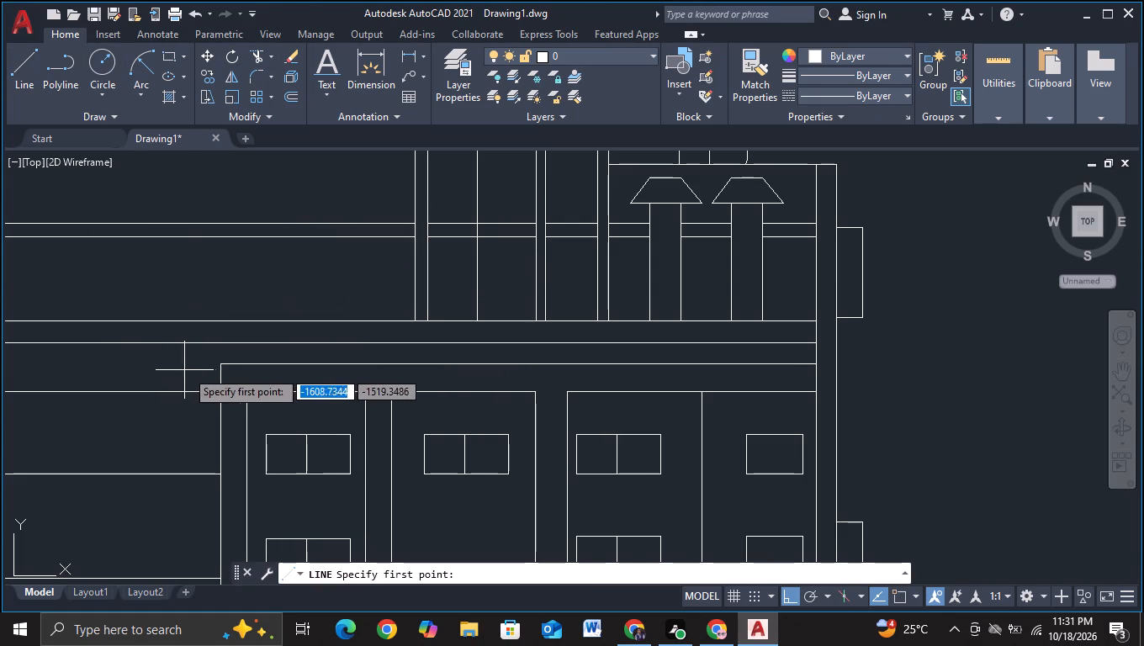
{"action": "key", "text": "F3"}
{"action": "left_click", "coordinate": [222, 366]}
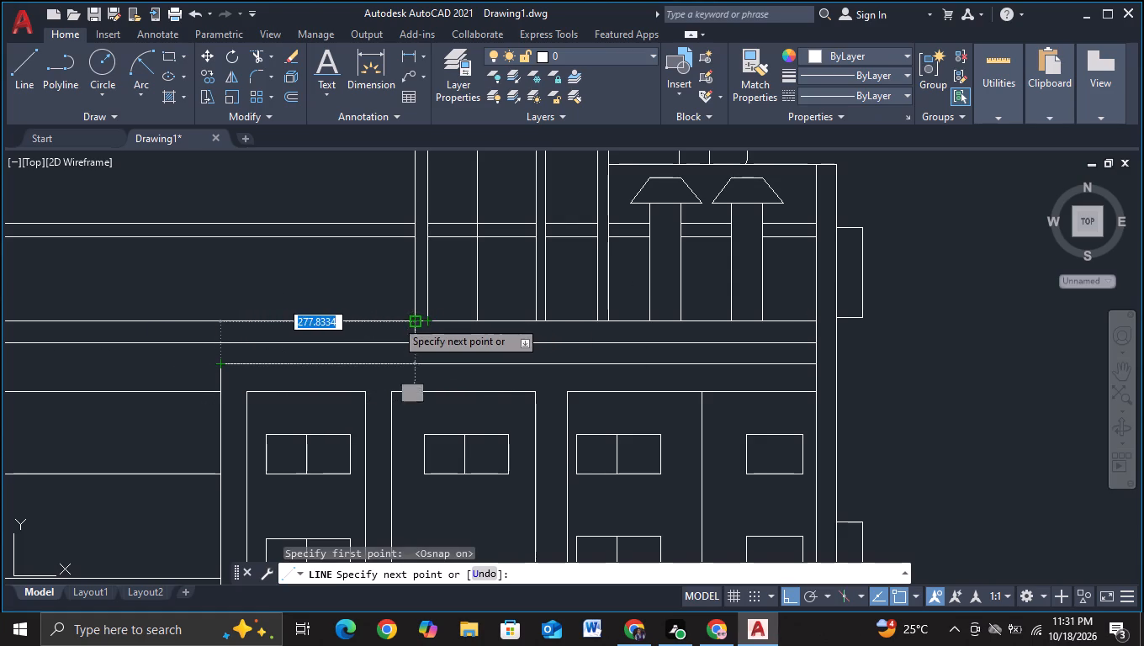
{"action": "left_click", "coordinate": [221, 323]}
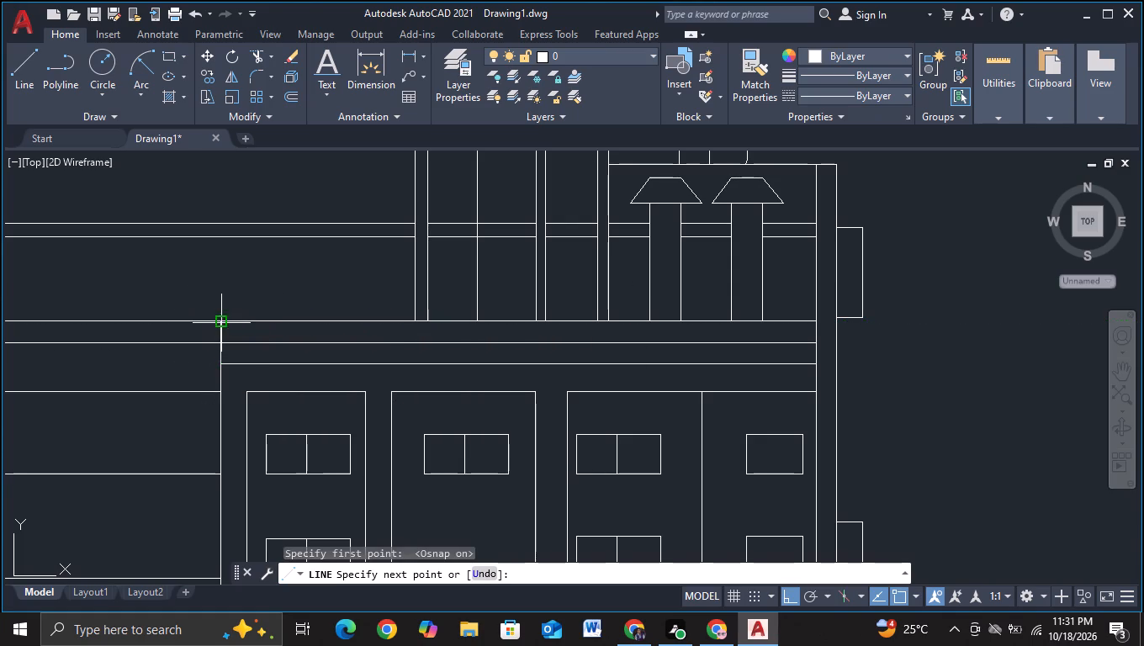
{"action": "key", "text": "Escape"}
Trim both floor lines above the windowed block, starting from the new vertical line, leaving the upper line beneath the tower.
{"action": "left_click", "coordinate": [253, 55]}
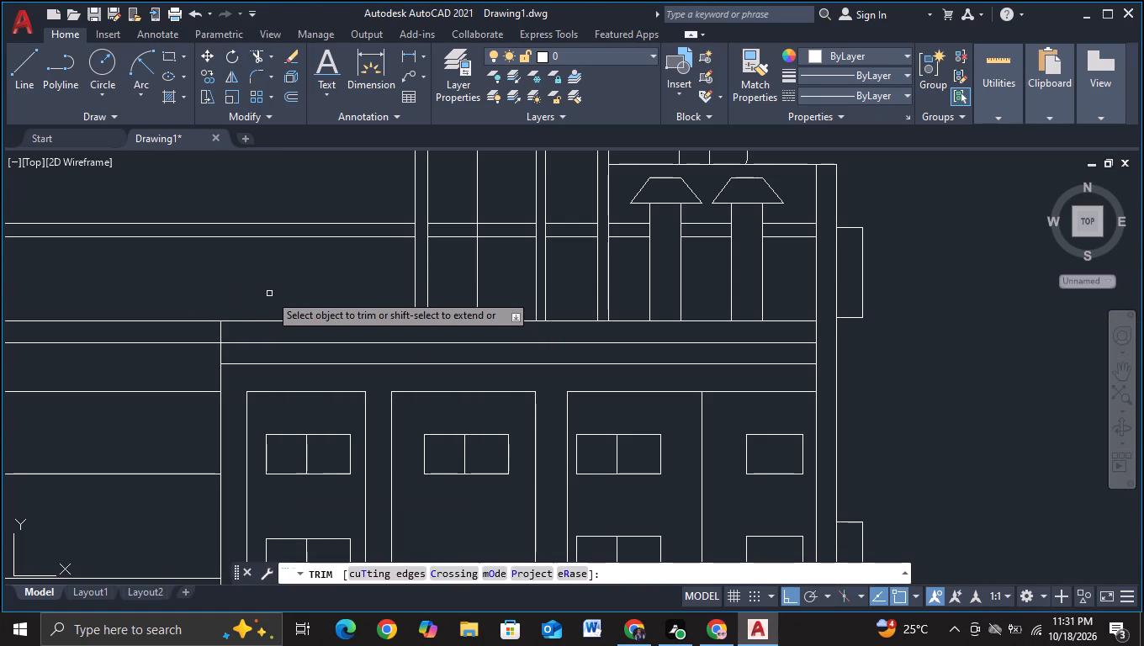
{"action": "left_click_drag", "start_coordinate": [269, 294], "coordinate": [269, 349]}
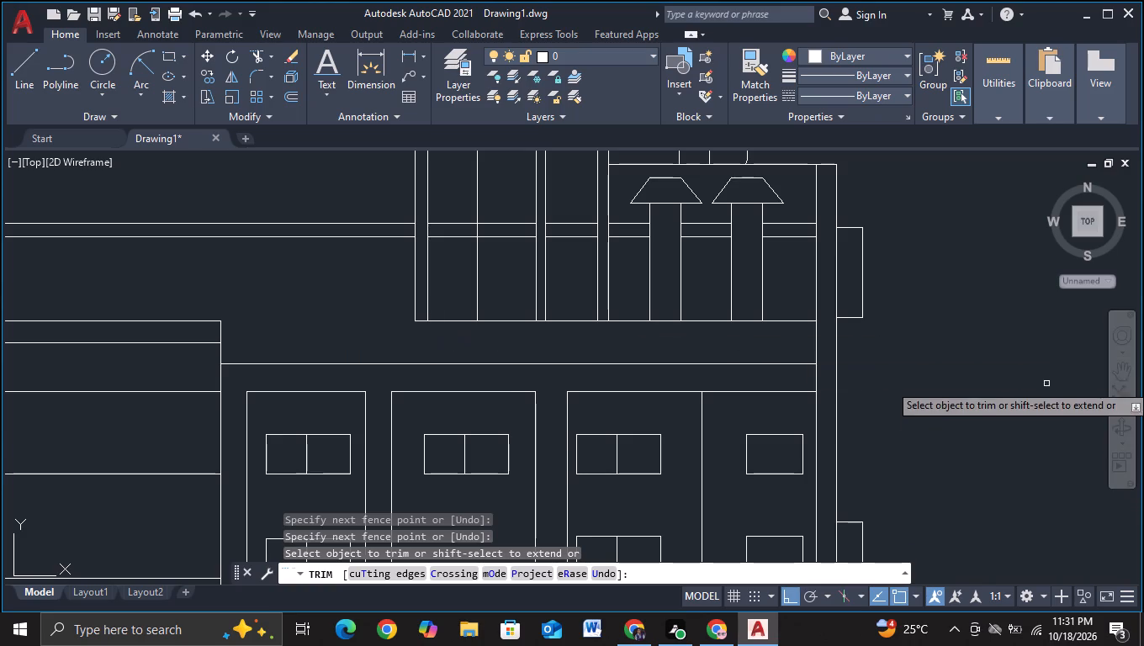
{"action": "key", "text": "Escape"}
Draw an open-bottomed three-sided box across the windowed block's roof line, above its leftmost bay, with sides extending below the roof line.
{"action": "left_click", "coordinate": [13, 75]}
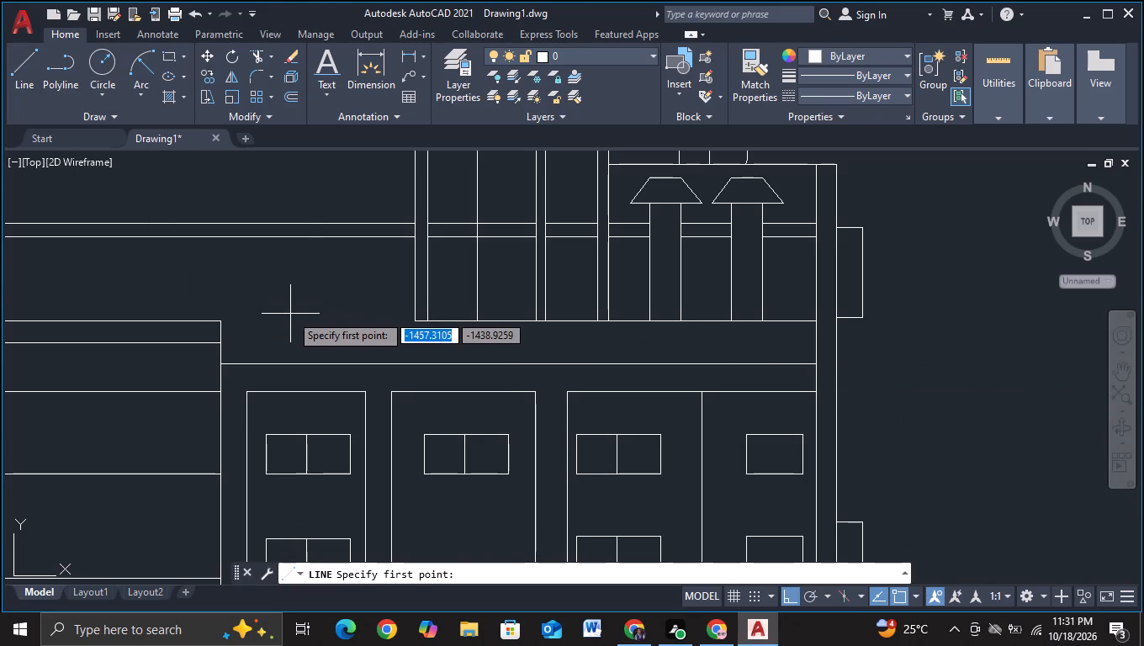
{"action": "scroll", "coordinate": [283, 323], "scroll_direction": "up", "scroll_amount": 1}
{"action": "middle_click_drag", "start_coordinate": [283, 345], "coordinate": [283, 326]}
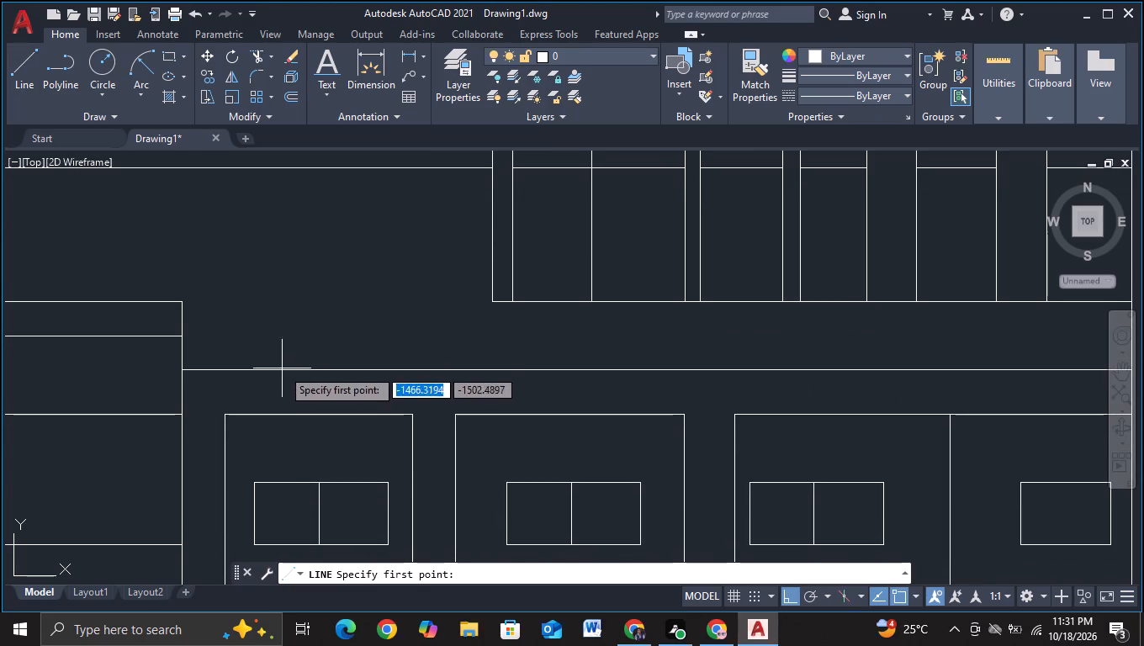
{"action": "left_click_drag", "start_coordinate": [275, 385], "coordinate": [276, 368]}
{"action": "left_click", "coordinate": [283, 310]}
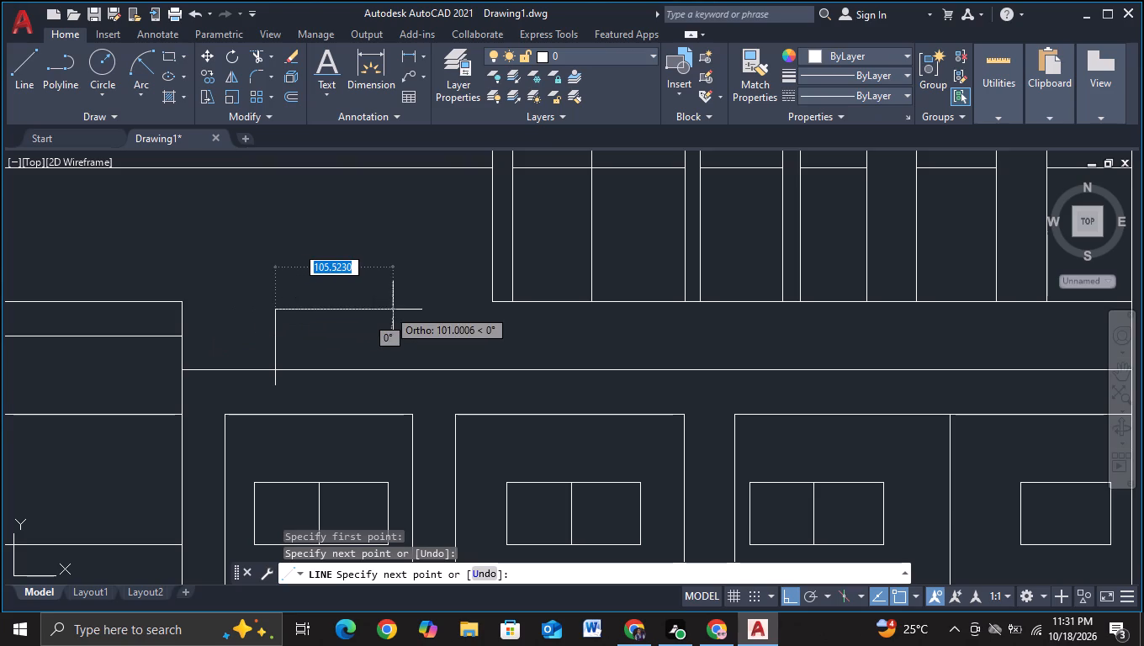
{"action": "left_click", "coordinate": [365, 308]}
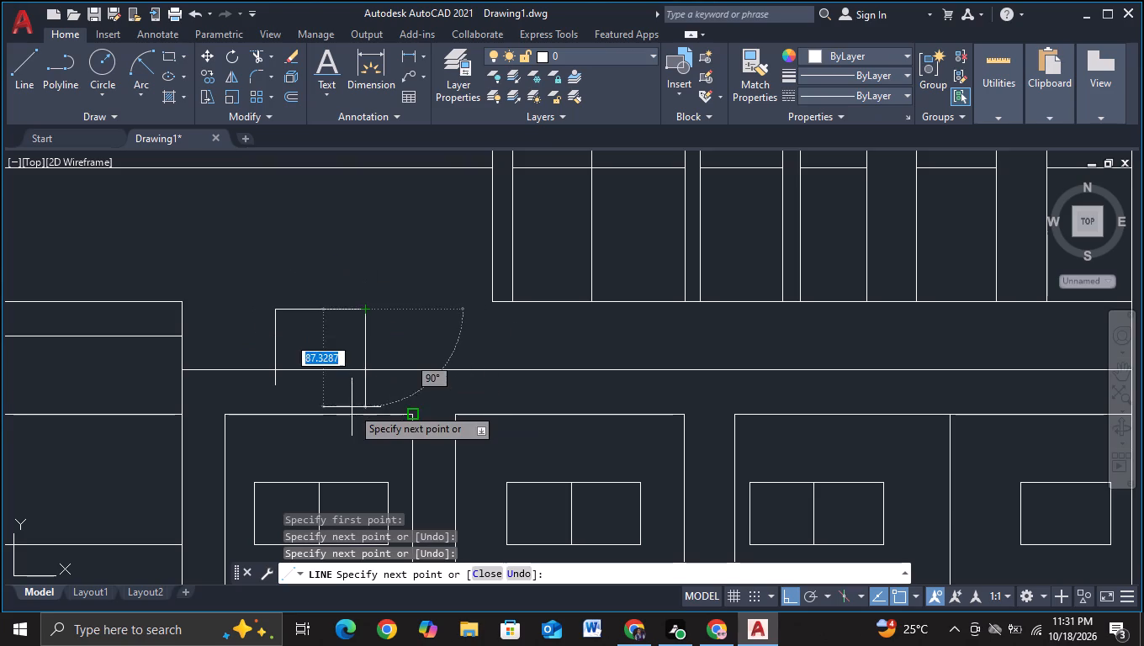
{"action": "left_click", "coordinate": [345, 398]}
{"action": "key", "text": "Escape"}
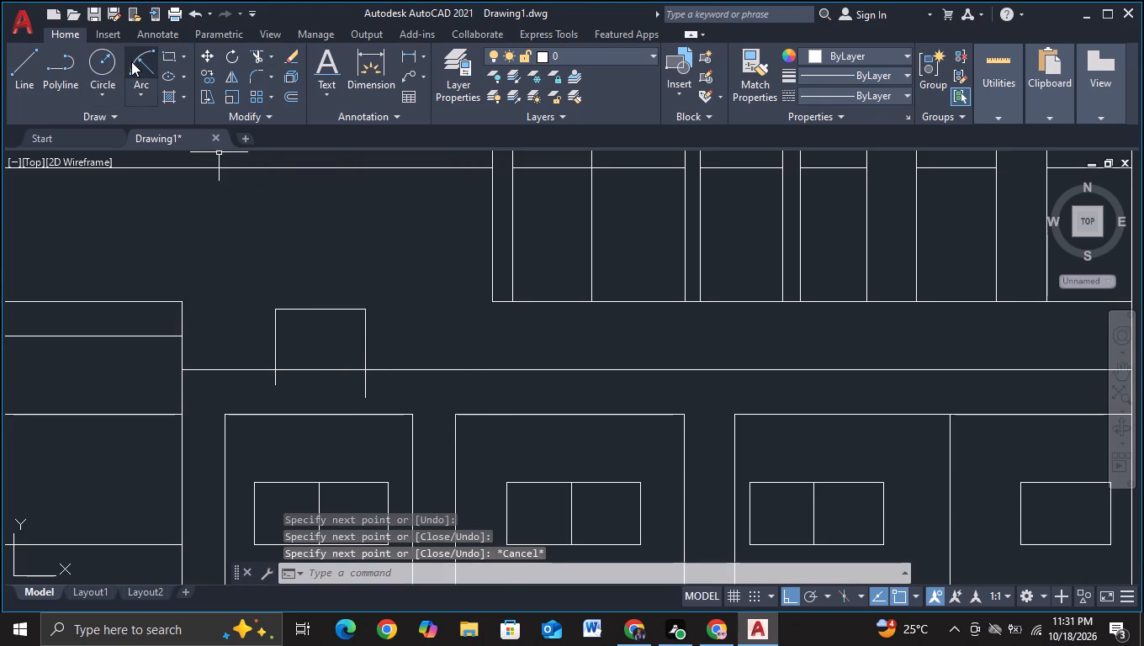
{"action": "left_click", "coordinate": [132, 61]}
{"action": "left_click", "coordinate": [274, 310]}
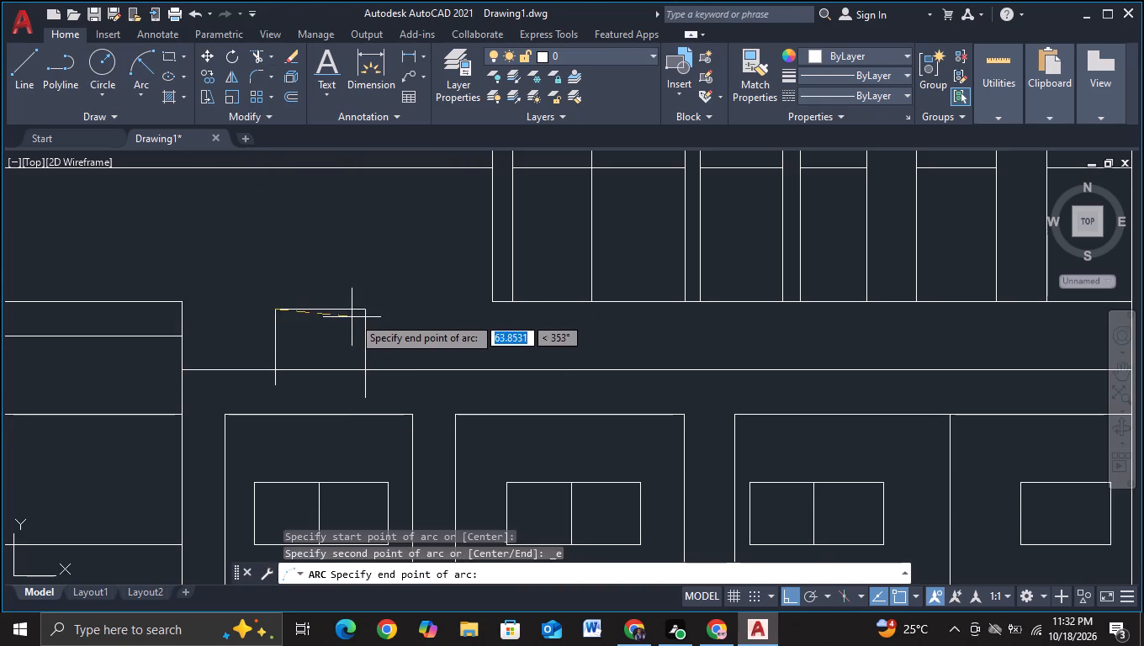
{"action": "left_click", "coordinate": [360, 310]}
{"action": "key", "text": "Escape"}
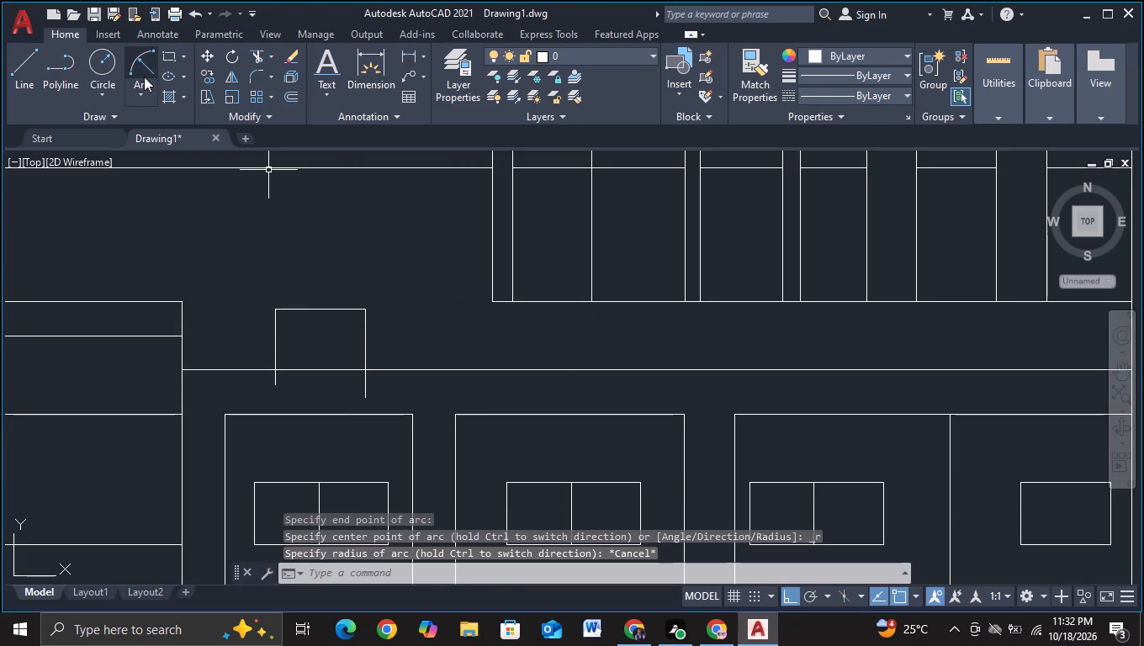
Draw a shallow start-end-radius arc over the box, from its upper right corner to its upper left corner.
{"action": "left_click", "coordinate": [144, 74]}
{"action": "left_click", "coordinate": [369, 305]}
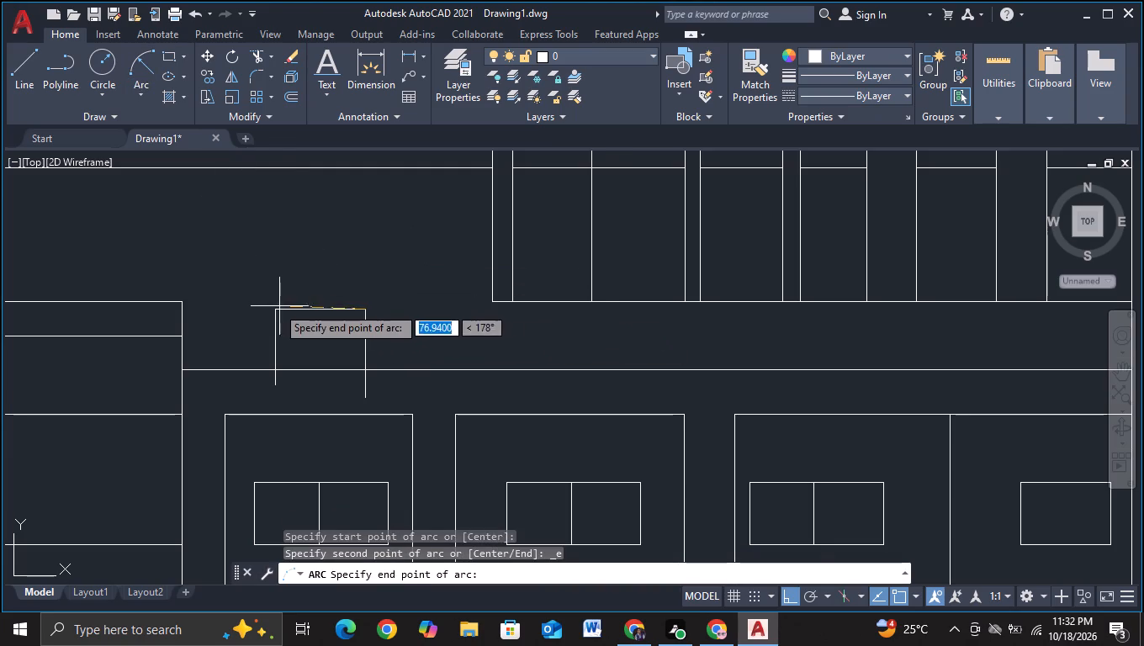
{"action": "left_click", "coordinate": [270, 307]}
{"action": "left_click", "coordinate": [347, 239]}
{"action": "key", "text": "Escape"}
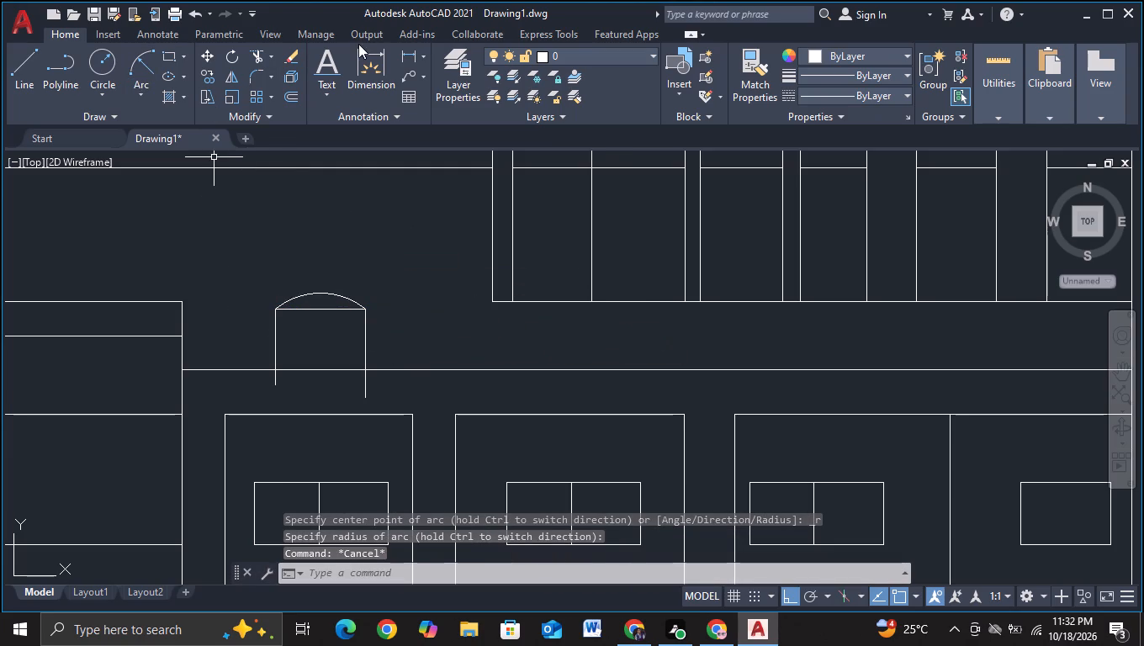
Trim the box's two sides below the roof line and remove its straight top edge beneath the arc.
{"action": "left_click", "coordinate": [248, 50]}
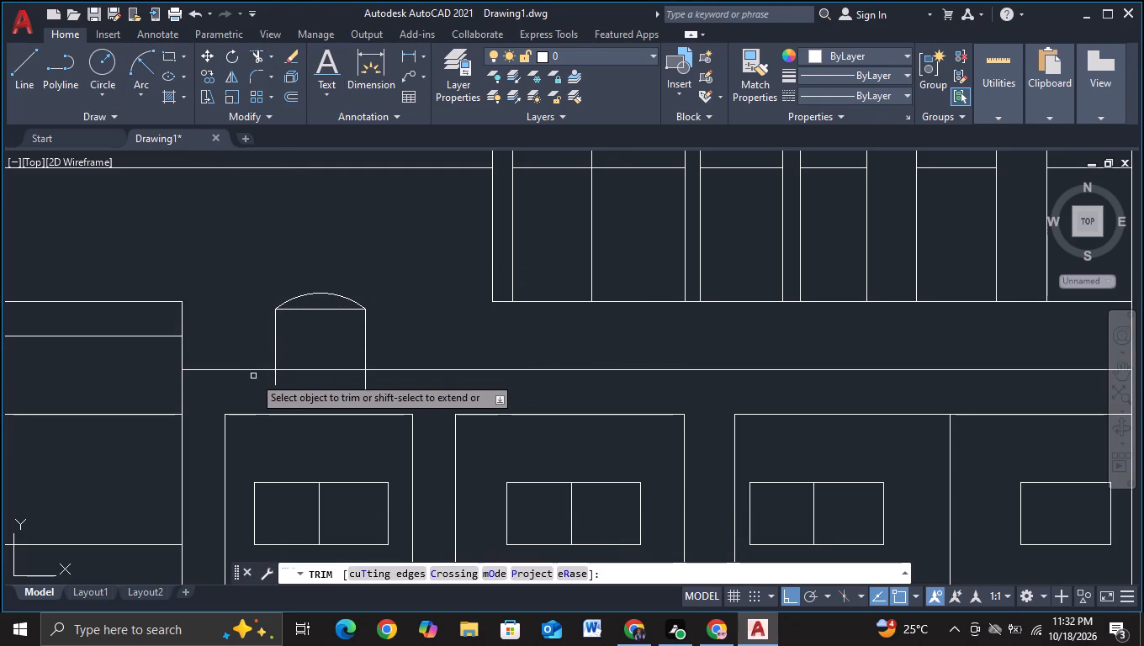
{"action": "left_click_drag", "start_coordinate": [253, 376], "coordinate": [389, 382]}
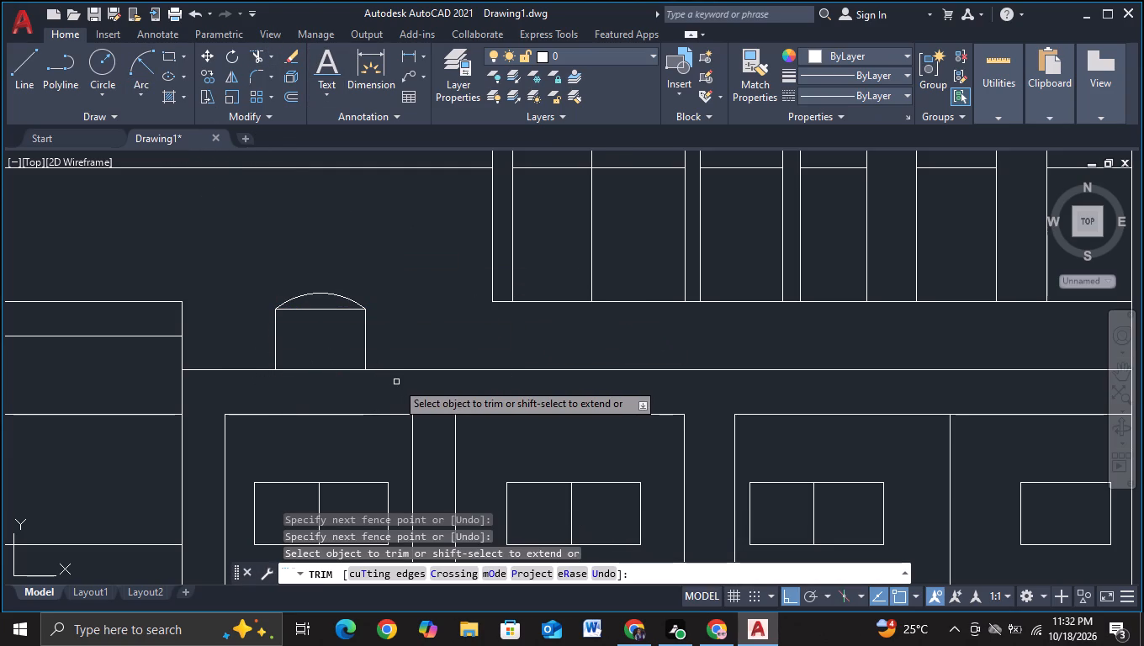
{"action": "key", "text": "Escape"}
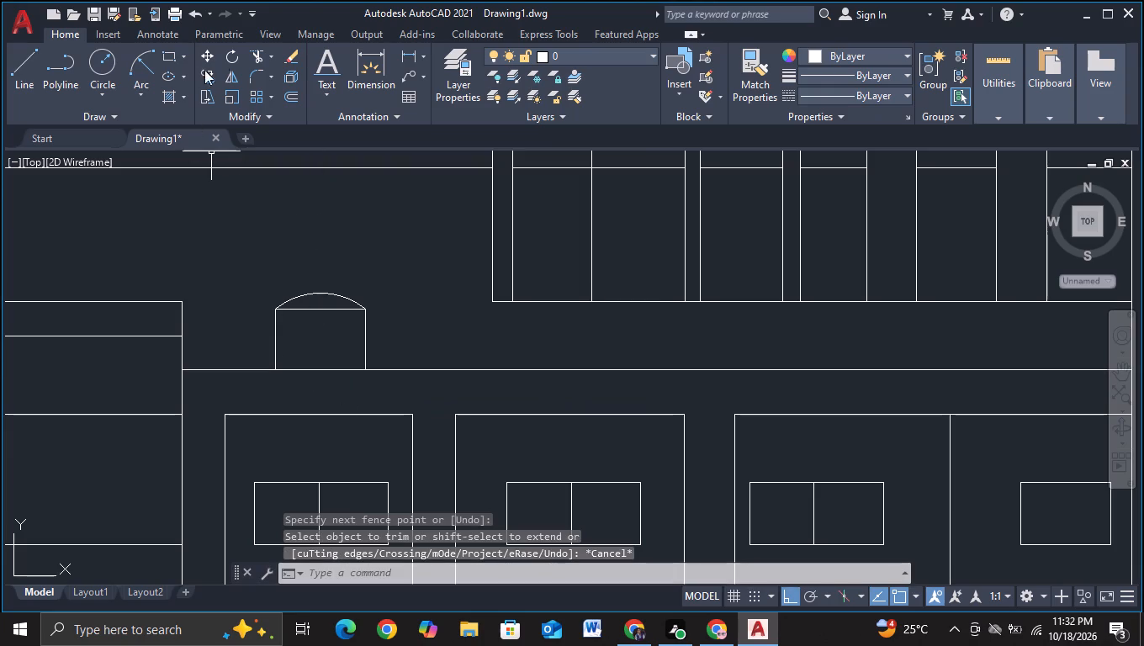
{"action": "left_click", "coordinate": [256, 48]}
{"action": "left_click", "coordinate": [313, 310]}
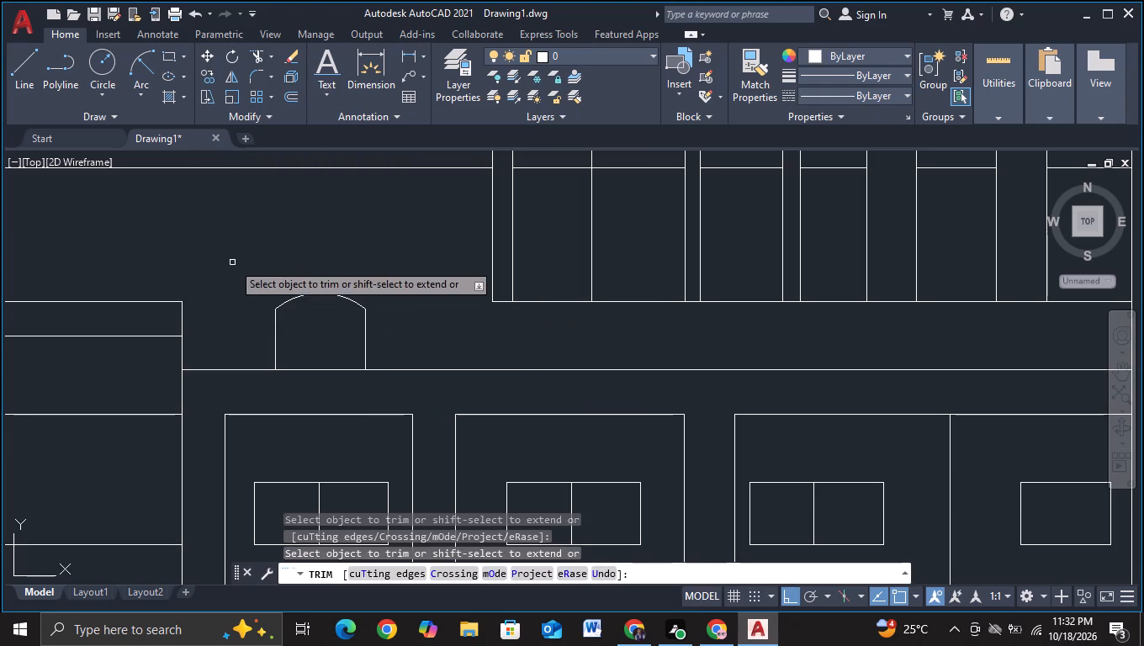
{"action": "key", "text": "Escape"}
Copy the arched shape horizontally to the right along the roof line, just short of the tower's left edge.
{"action": "left_click_drag", "start_coordinate": [228, 262], "coordinate": [373, 285]}
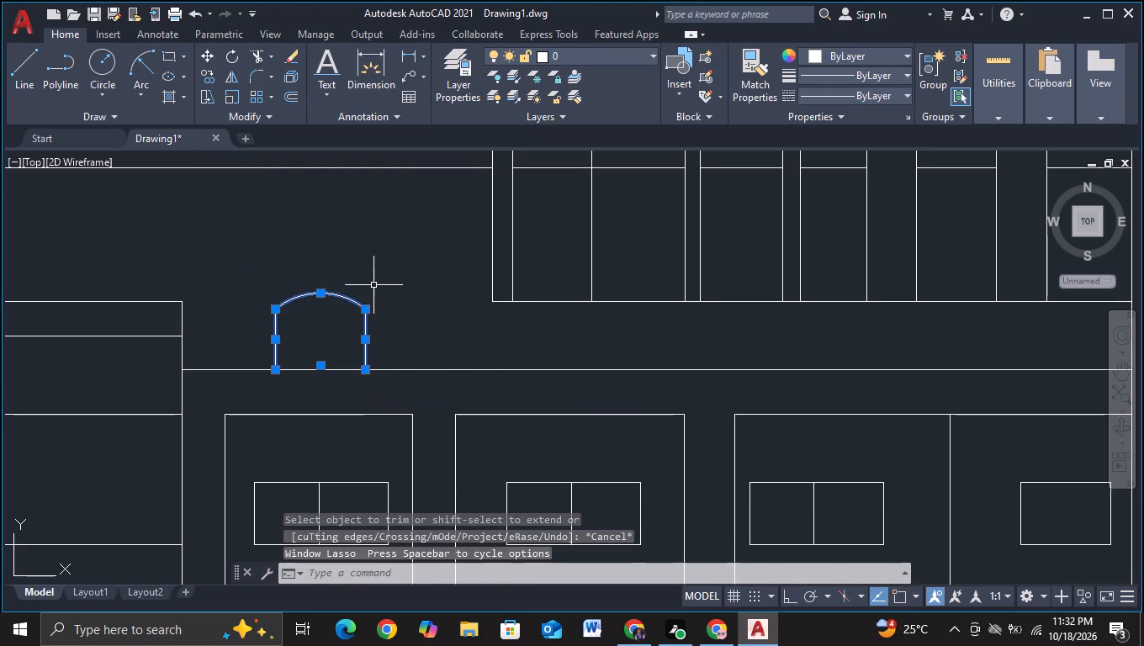
{"action": "key", "text": "c"}
{"action": "left_click", "coordinate": [442, 342]}
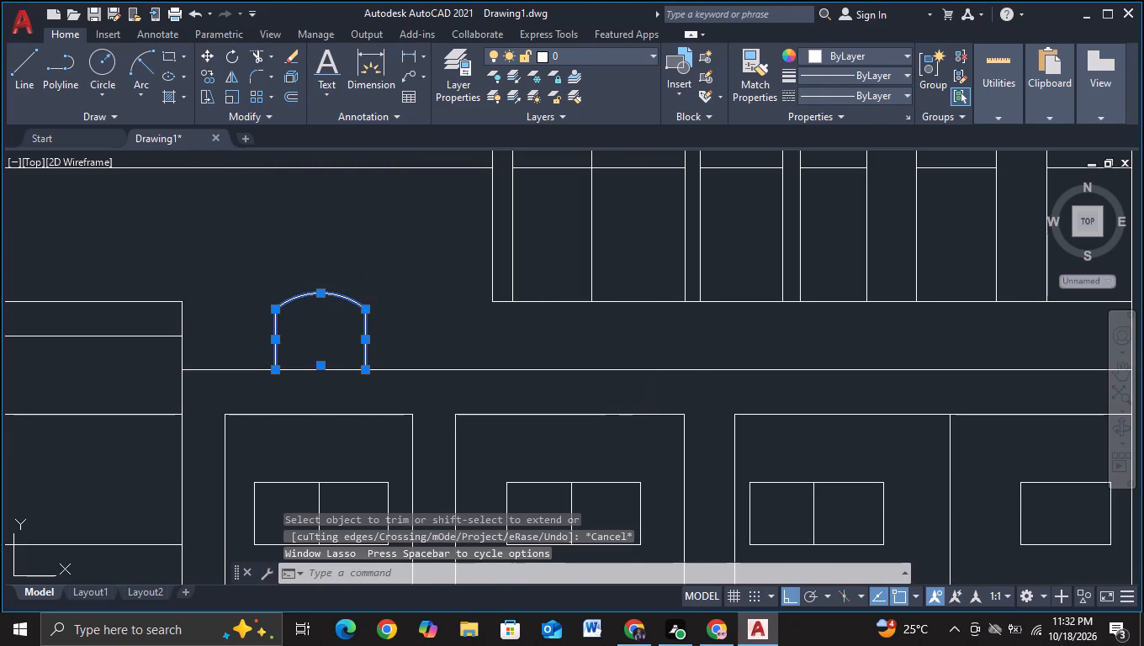
{"action": "left_click", "coordinate": [320, 343]}
{"action": "left_click", "coordinate": [441, 342]}
{"action": "key", "text": "Escape"}
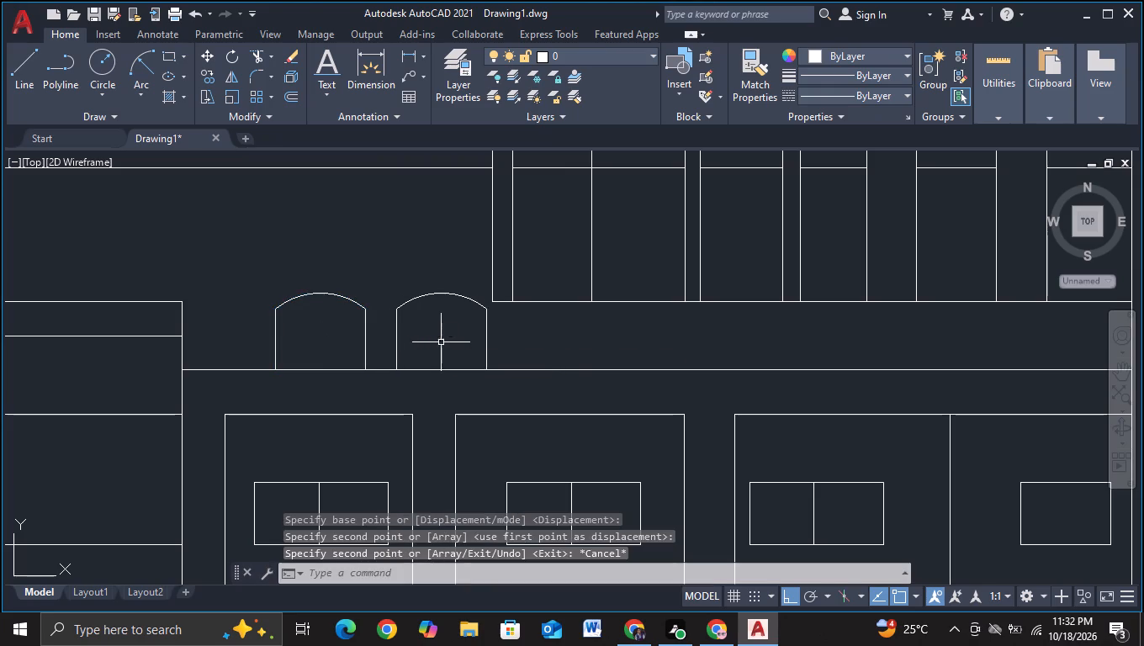
Draw a vertical line from the tower's bottom left corner down past the windowed block's roof line.
{"action": "scroll", "coordinate": [566, 353], "scroll_direction": "down", "scroll_amount": 2}
{"action": "middle_click_drag", "start_coordinate": [571, 353], "coordinate": [493, 354]}
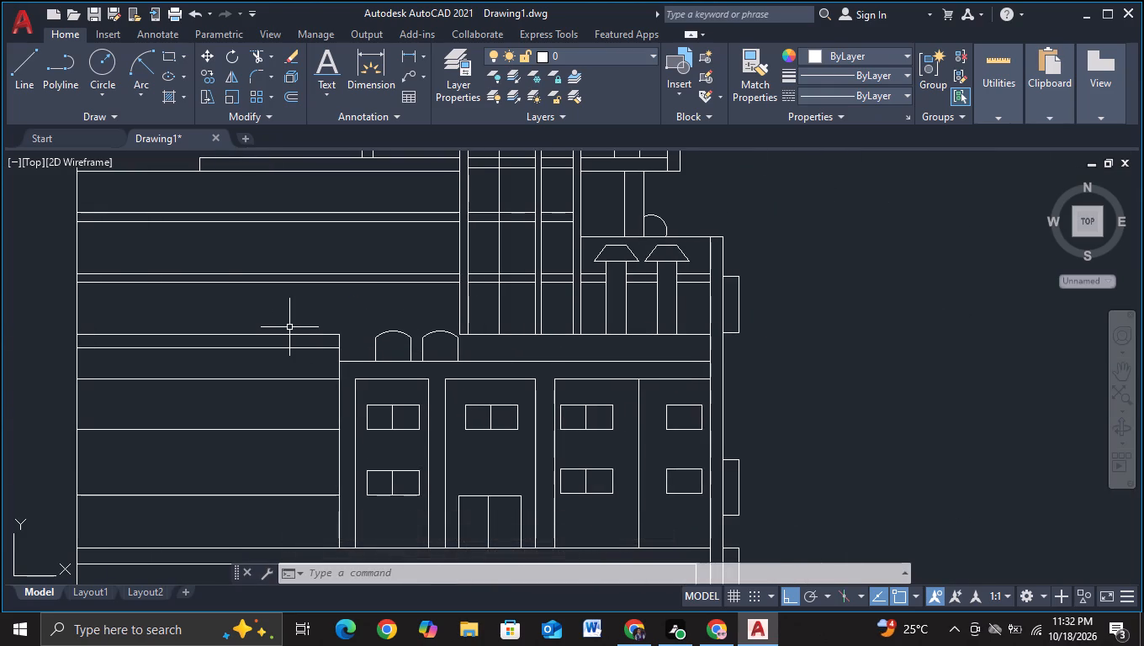
{"action": "left_click", "coordinate": [24, 84]}
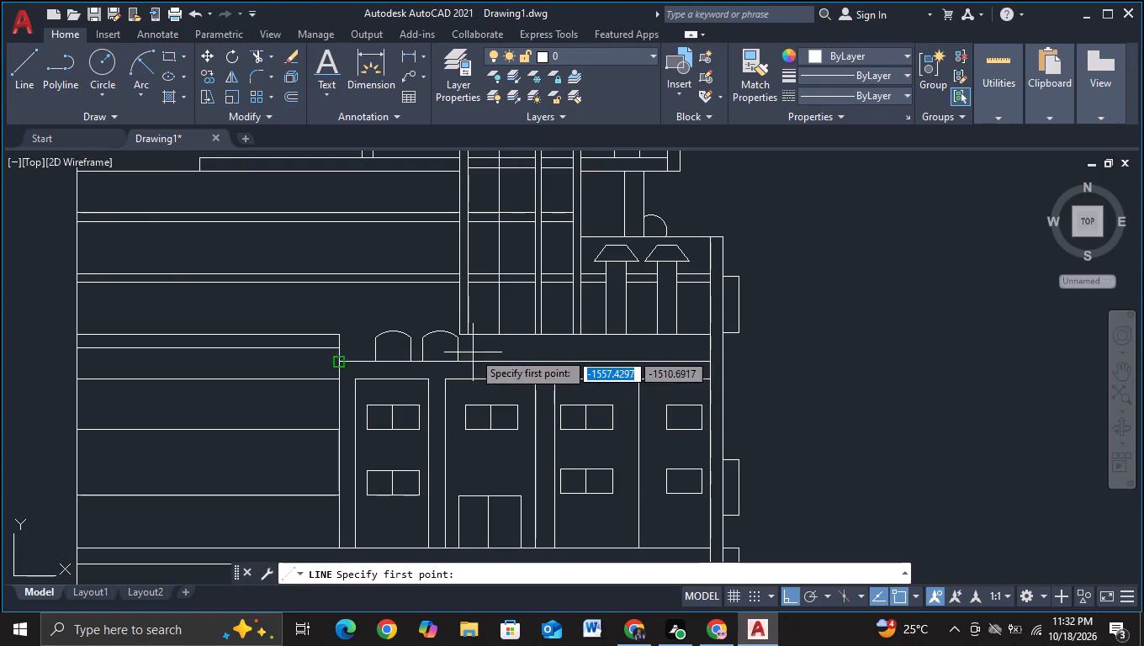
{"action": "left_click", "coordinate": [458, 336]}
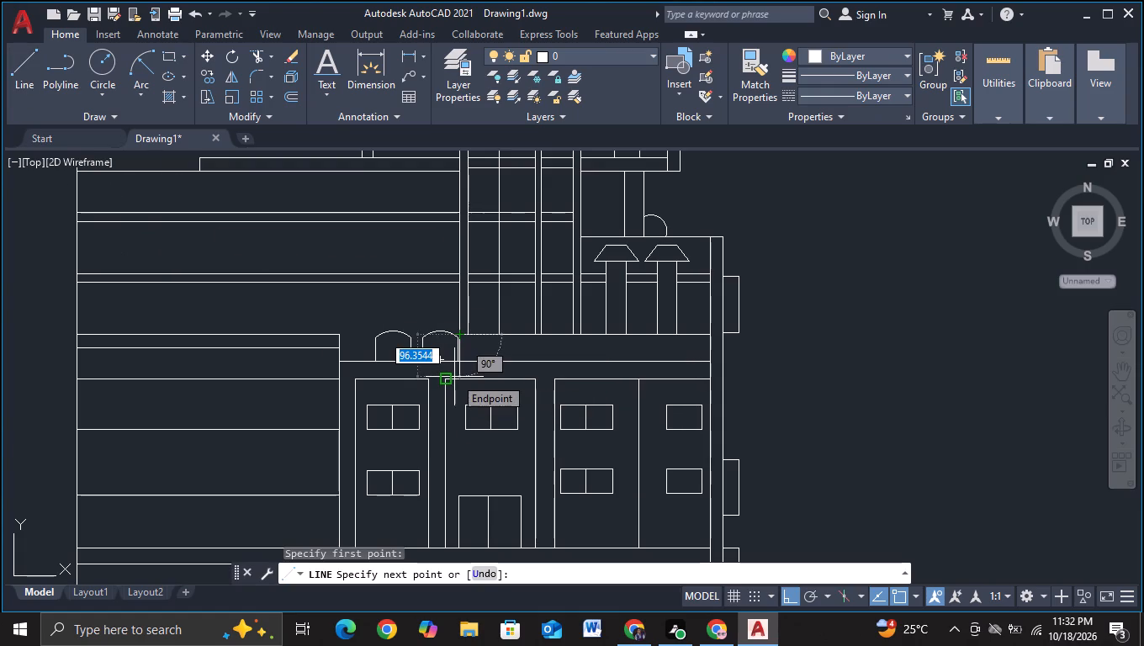
{"action": "scroll", "coordinate": [461, 373], "scroll_direction": "up", "scroll_amount": 1}
{"action": "left_click", "coordinate": [461, 373]}
{"action": "key", "text": "Escape"}
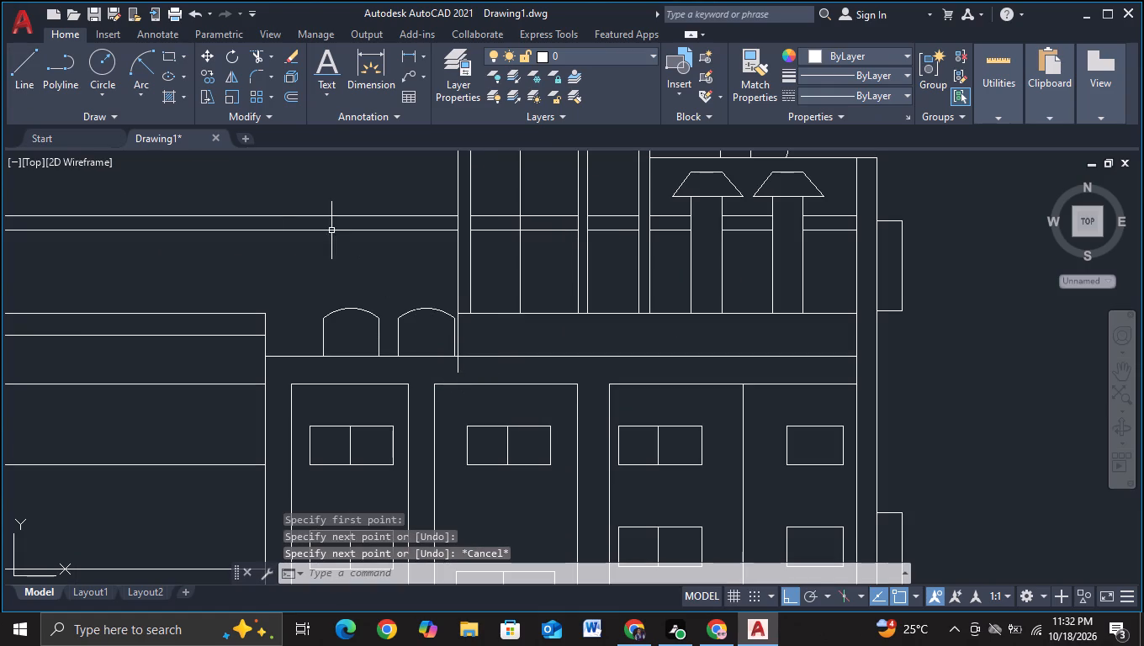
Undo the vertical line drawn down from the tower's bottom left corner.
{"action": "left_click", "coordinate": [24, 80]}
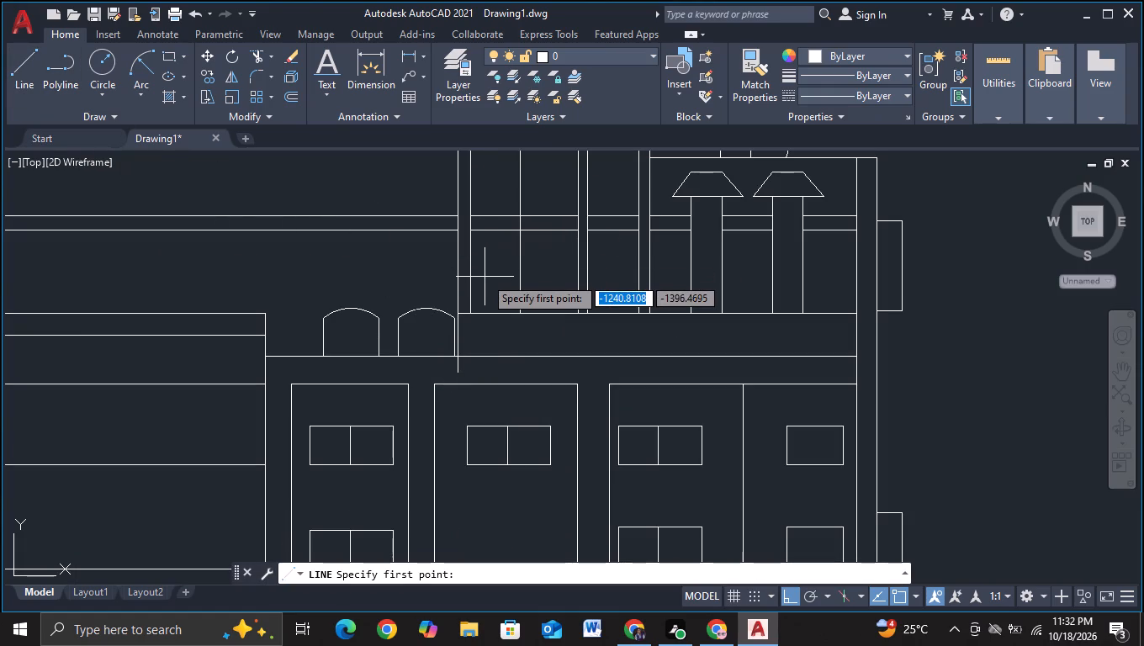
{"action": "key", "text": "ctrl+z"}
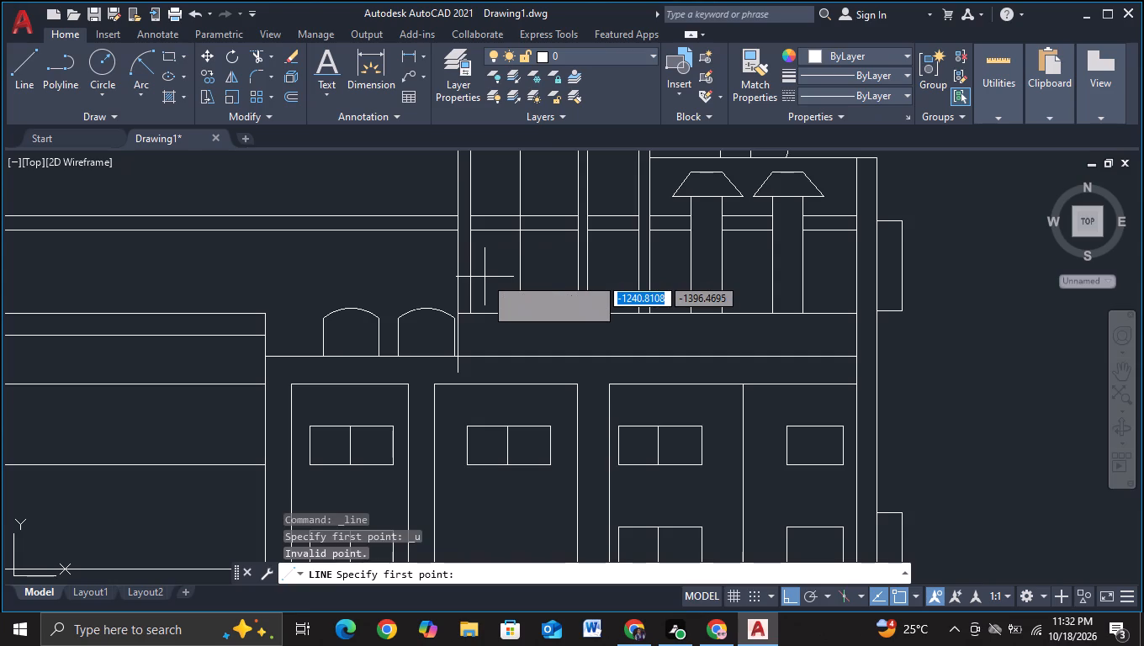
{"action": "key", "text": "ctrl+z"}
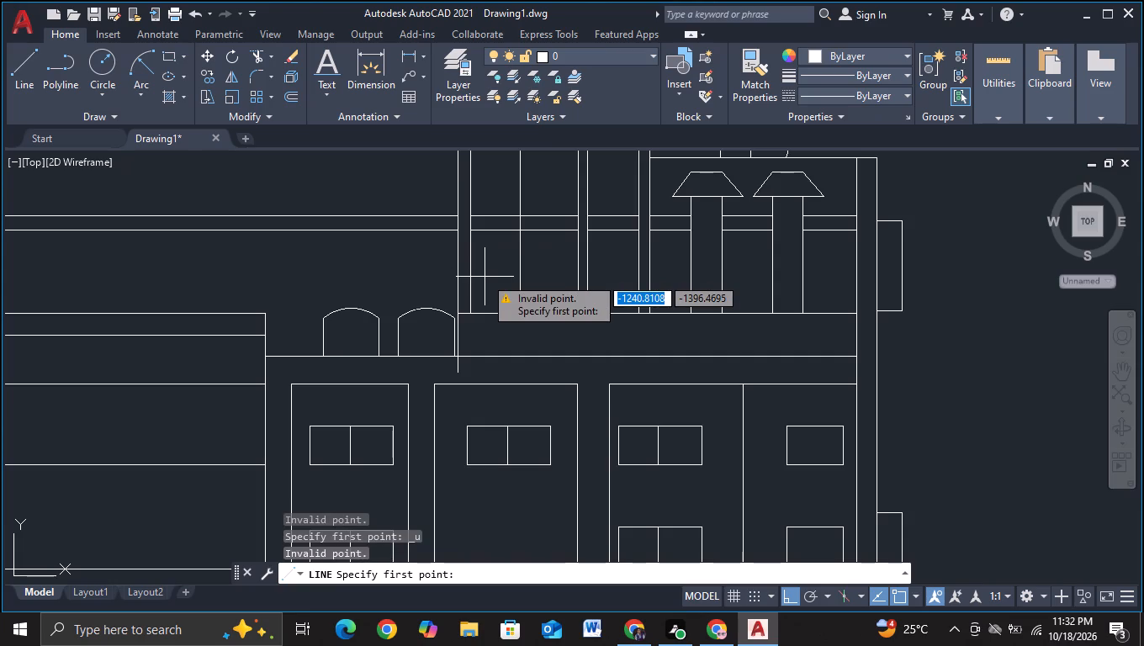
{"action": "key", "text": "Escape"}
{"action": "key", "text": "ctrl+z"}
{"action": "key", "text": "ctrl+z"}
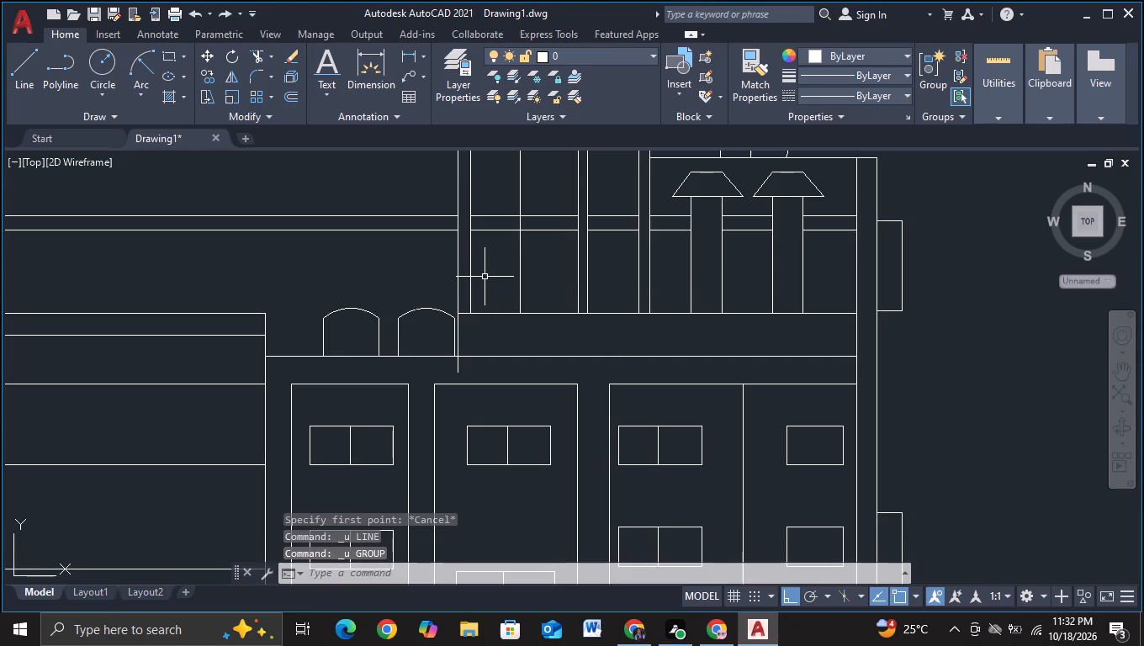
{"action": "key", "text": "ctrl+z"}
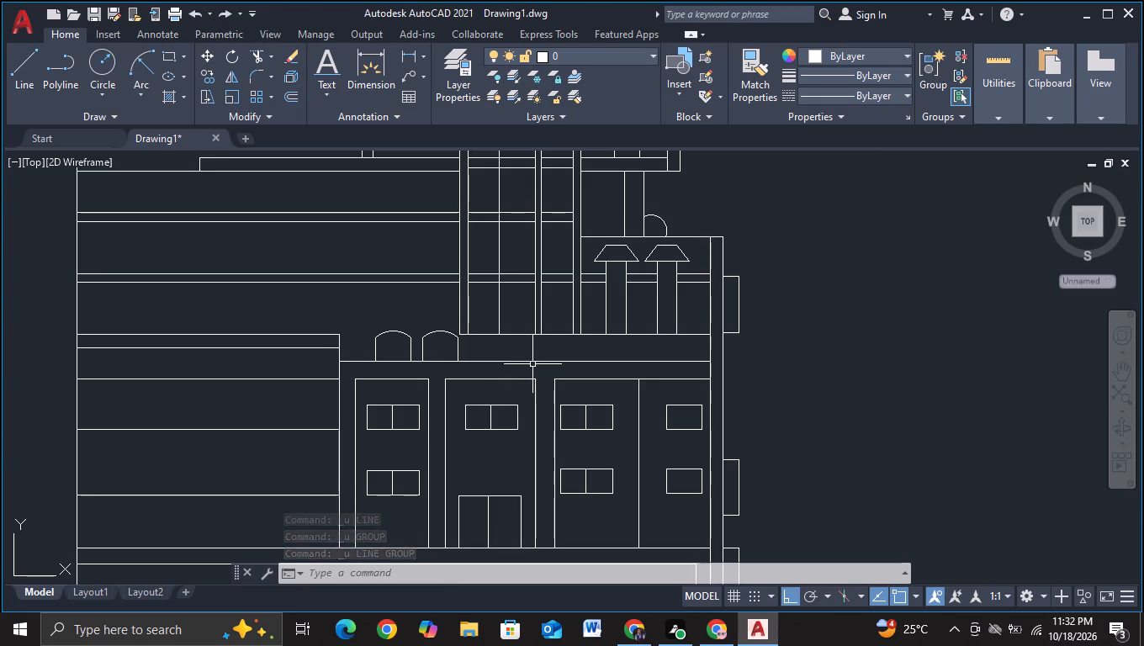
Draw a line about 421 units long from the second arched shape's upper right corner, continuing up, across and down as a narrow box between the capped columns.
{"action": "left_click", "coordinate": [11, 74]}
{"action": "scroll", "coordinate": [674, 443], "scroll_direction": "up", "scroll_amount": 2}
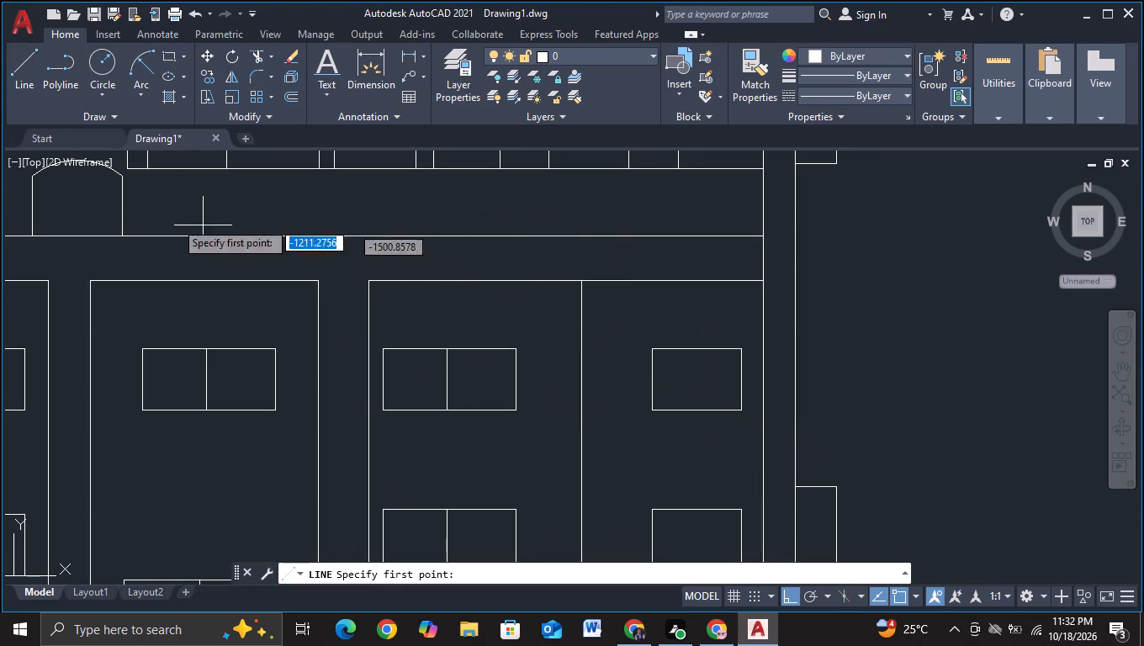
{"action": "left_click", "coordinate": [128, 187]}
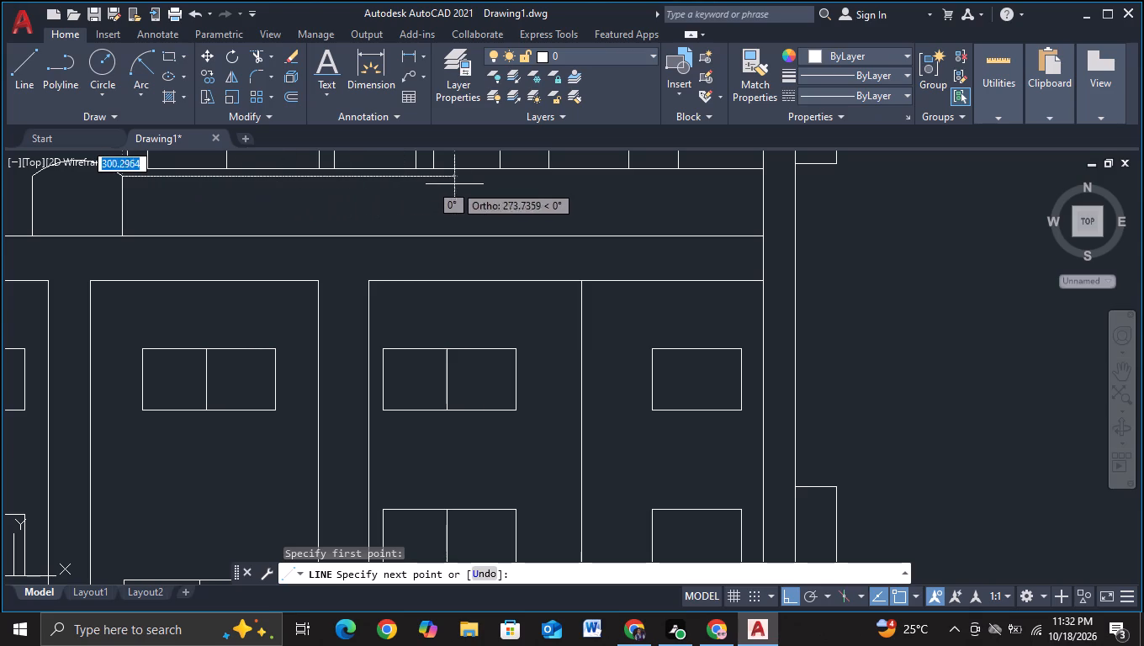
{"action": "scroll", "coordinate": [552, 185], "scroll_direction": "down", "scroll_amount": 2}
{"action": "middle_click_drag", "start_coordinate": [552, 185], "coordinate": [568, 288]}
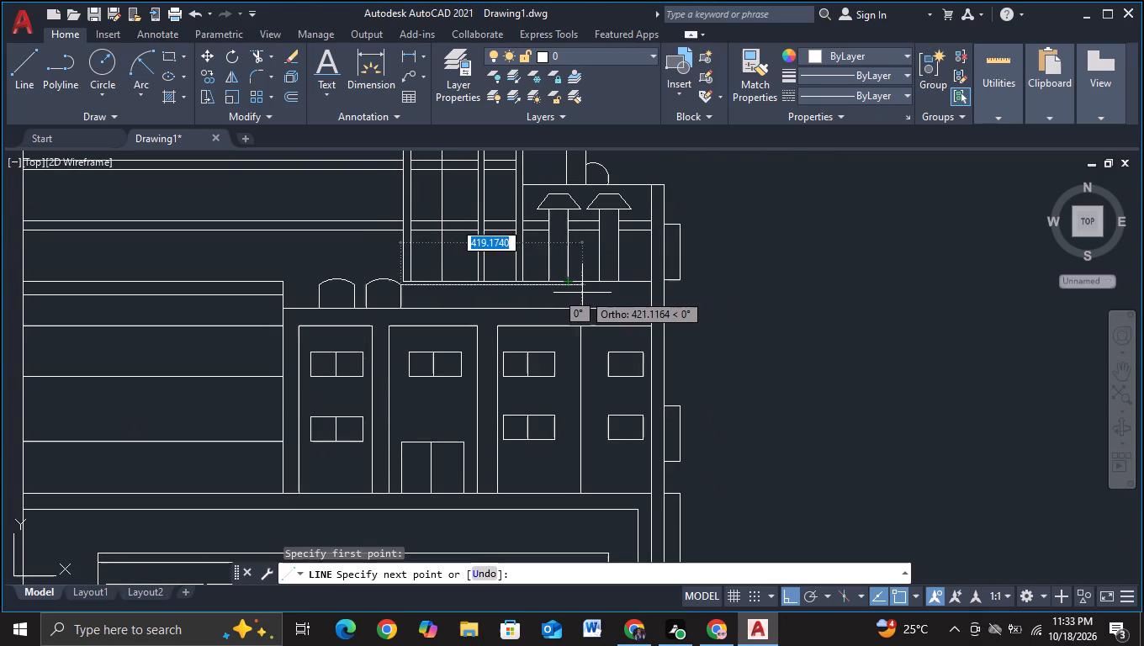
{"action": "left_click", "coordinate": [582, 293]}
{"action": "left_click", "coordinate": [580, 257]}
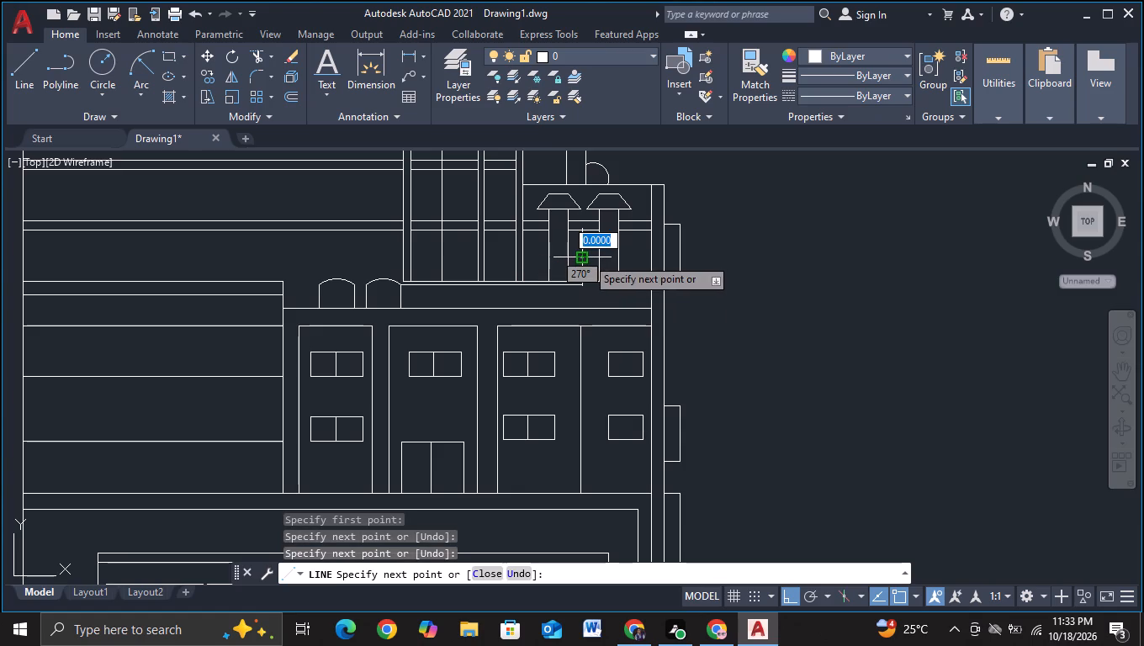
{"action": "left_click", "coordinate": [586, 257]}
{"action": "scroll", "coordinate": [585, 292], "scroll_direction": "up", "scroll_amount": 2}
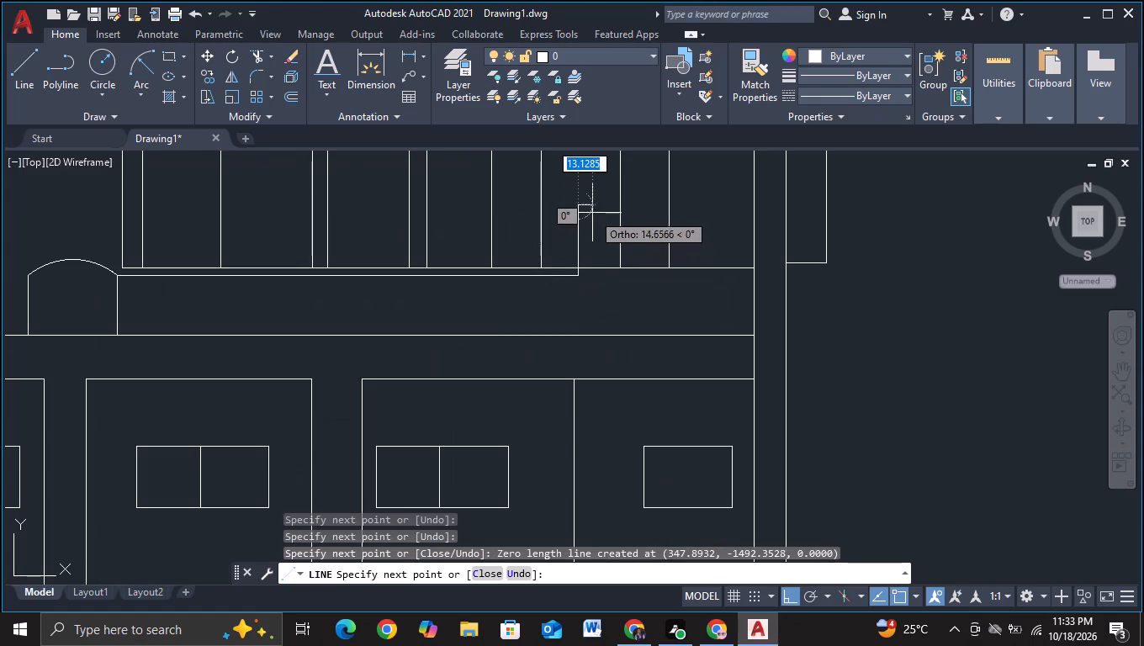
{"action": "left_click", "coordinate": [596, 210]}
{"action": "left_click", "coordinate": [605, 288]}
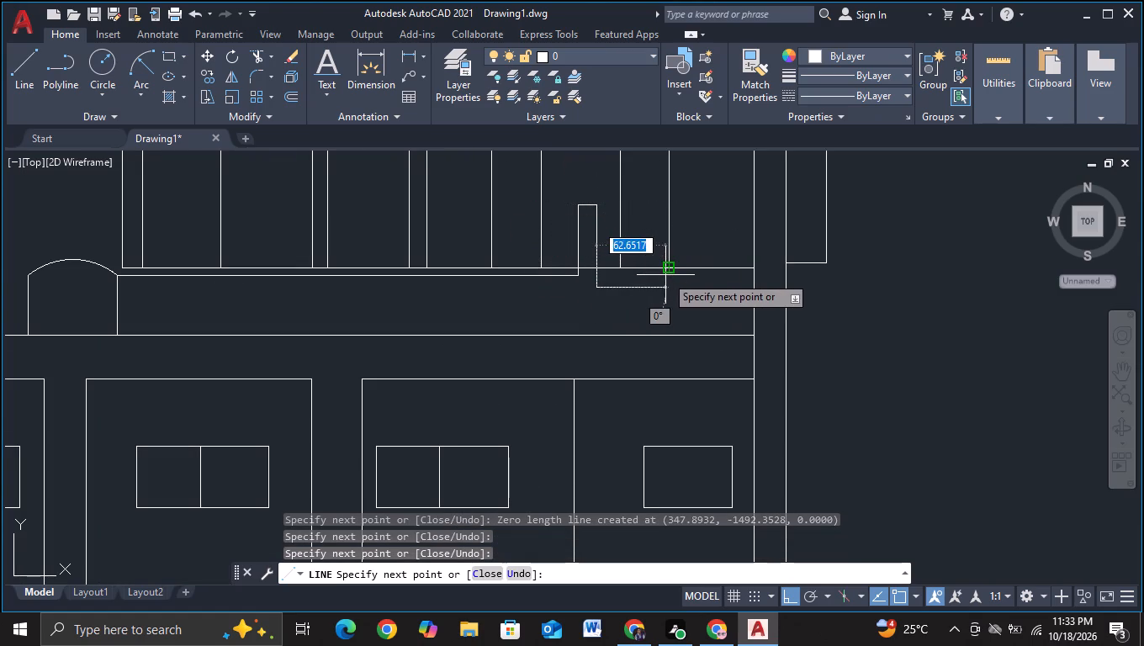
{"action": "key", "text": "Escape"}
Trim away the long horizontal line and the narrow box's two side ends below the tower's base line.
{"action": "left_click", "coordinate": [255, 51]}
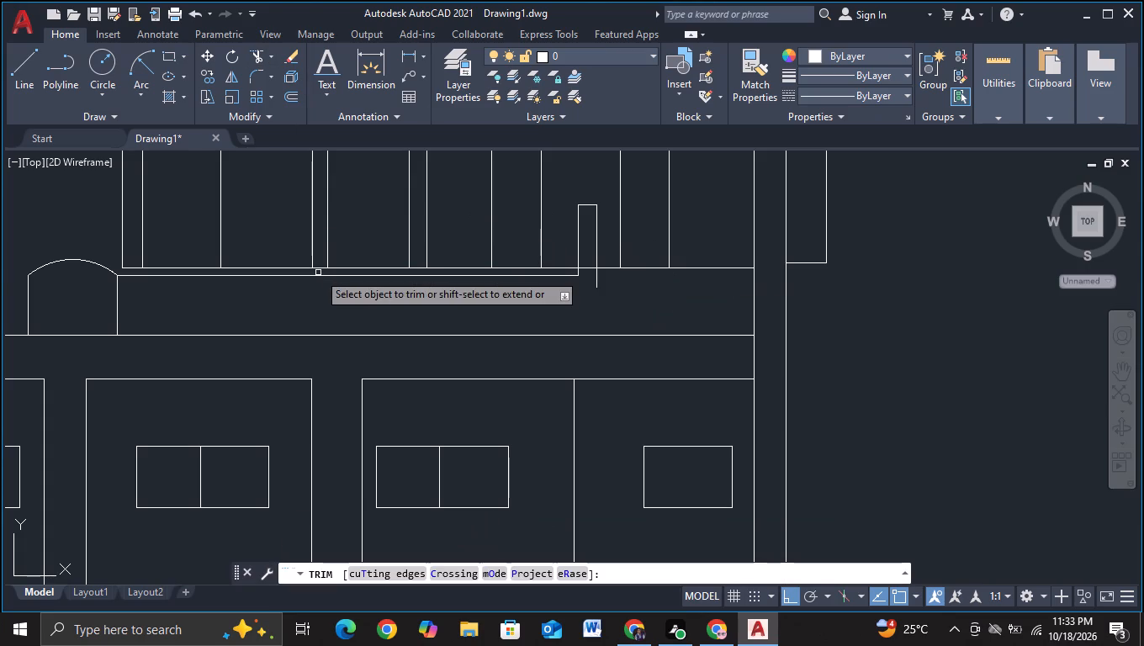
{"action": "left_click", "coordinate": [316, 278]}
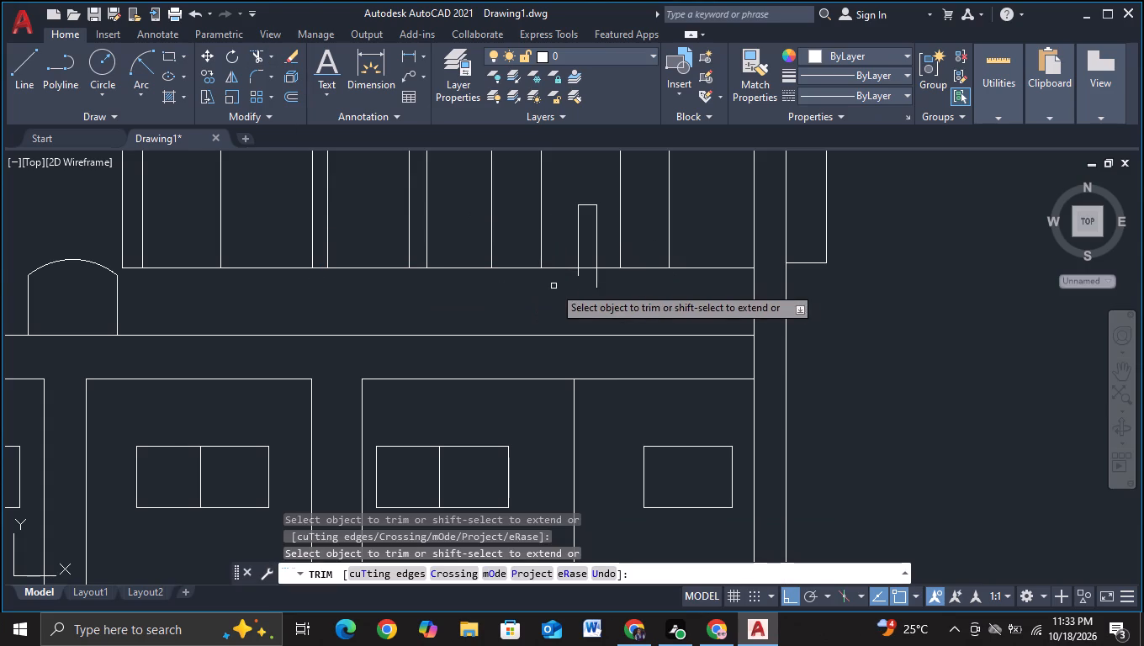
{"action": "left_click", "coordinate": [575, 273]}
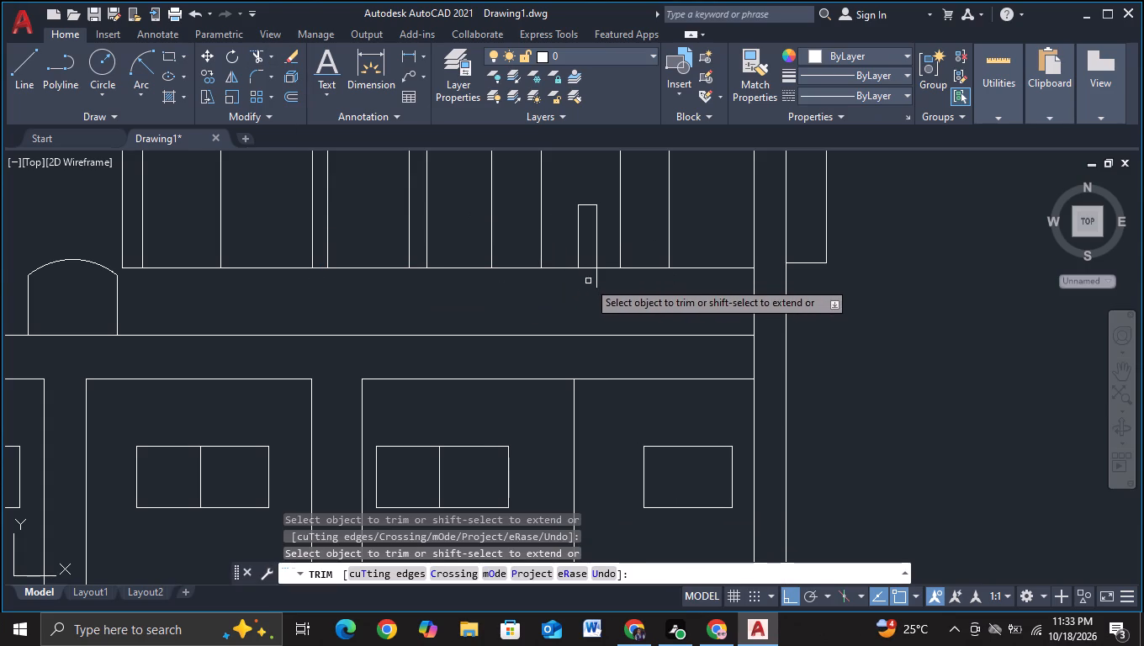
{"action": "left_click_drag", "start_coordinate": [588, 281], "coordinate": [634, 283]}
{"action": "key", "text": "Escape"}
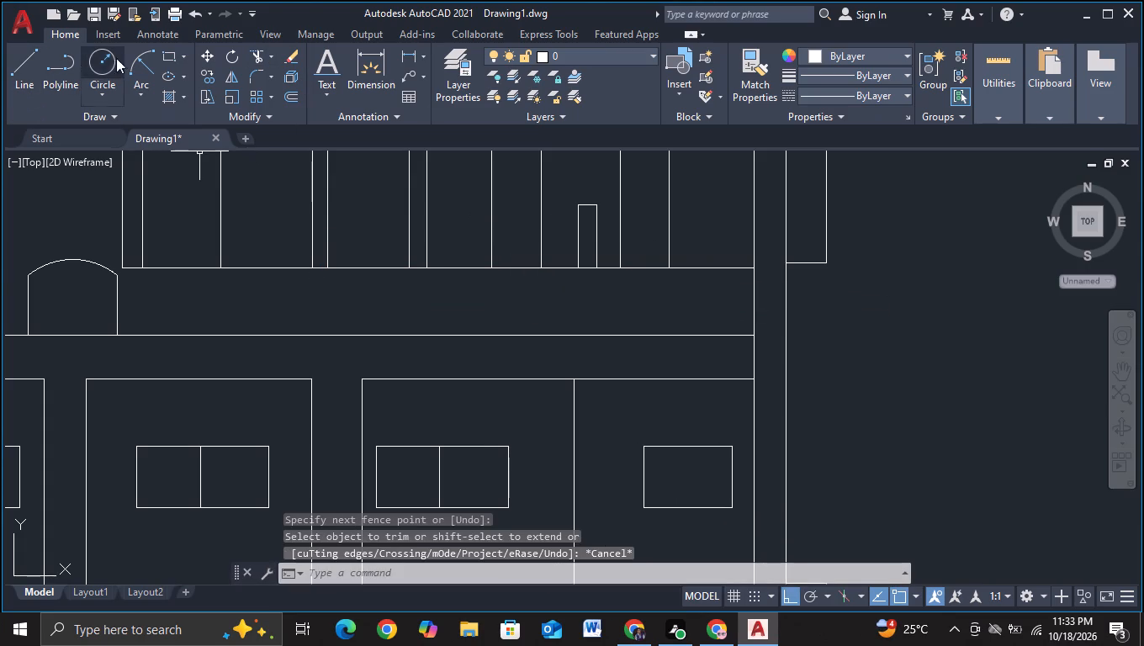
Draw a shallow start-end-radius arc over the narrow box, from its upper right corner to its upper left corner.
{"action": "left_click", "coordinate": [147, 65]}
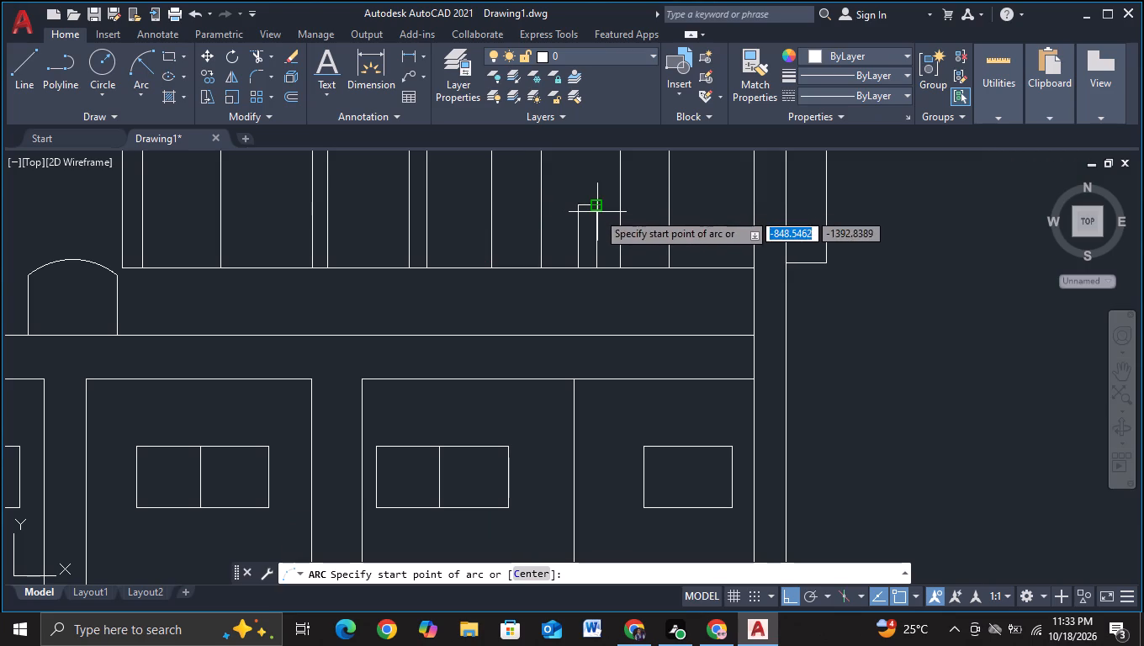
{"action": "left_click", "coordinate": [597, 212]}
{"action": "left_click", "coordinate": [585, 212]}
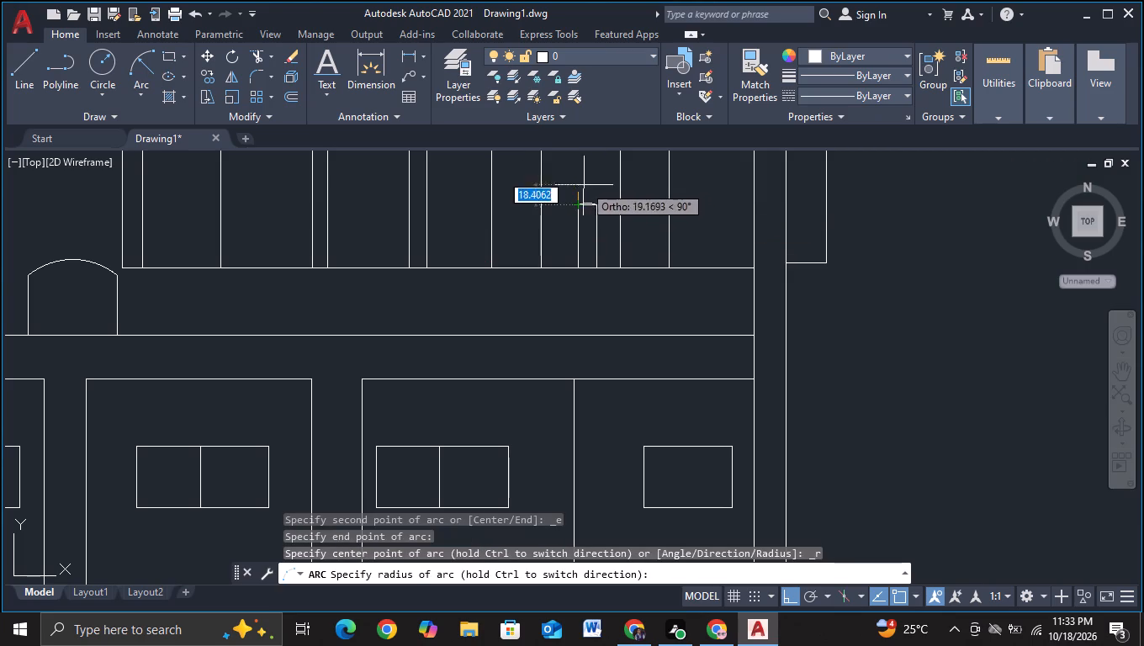
{"action": "left_click", "coordinate": [582, 188]}
{"action": "key", "text": "Escape"}
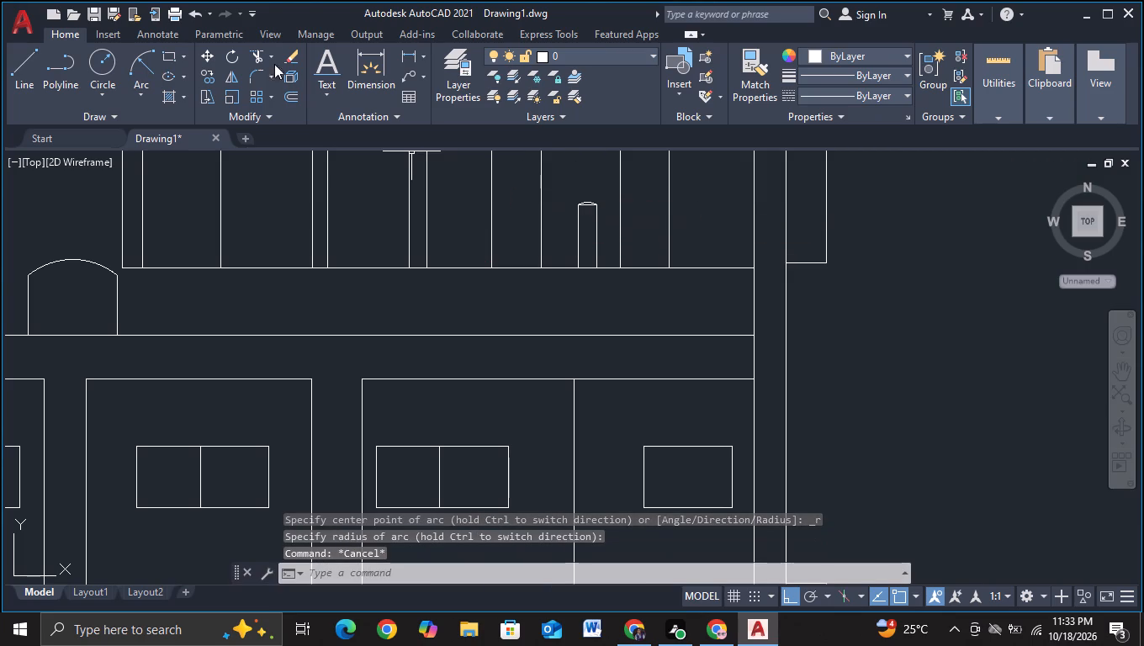
Trim away the narrow box's straight top edge beneath the arc.
{"action": "left_click", "coordinate": [252, 49]}
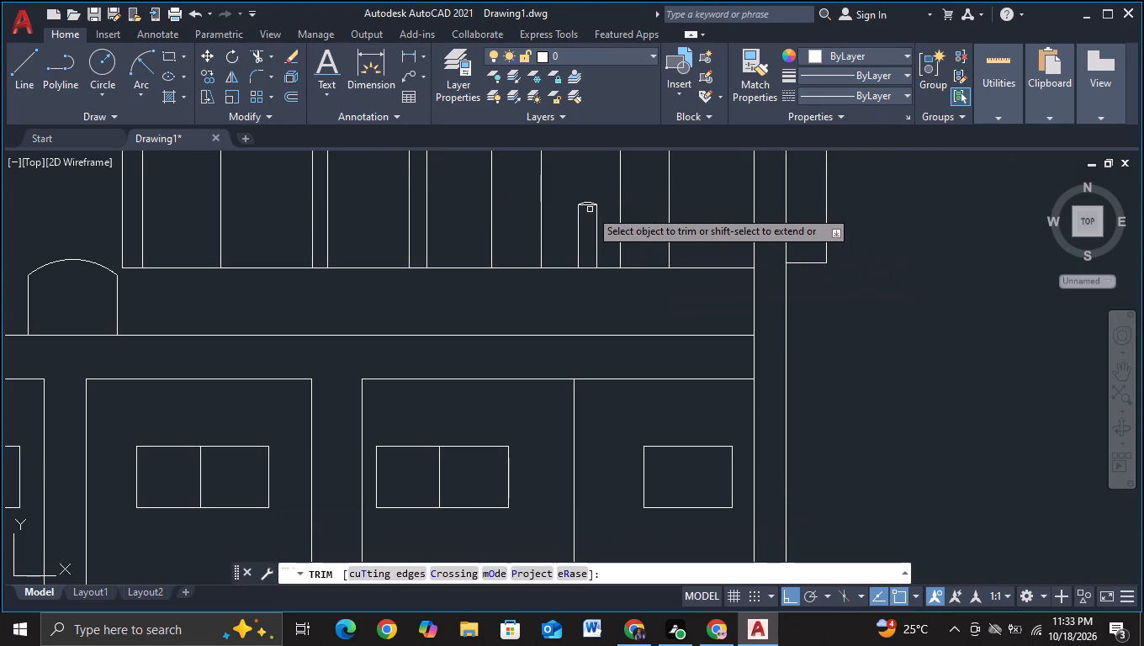
{"action": "left_click", "coordinate": [590, 208]}
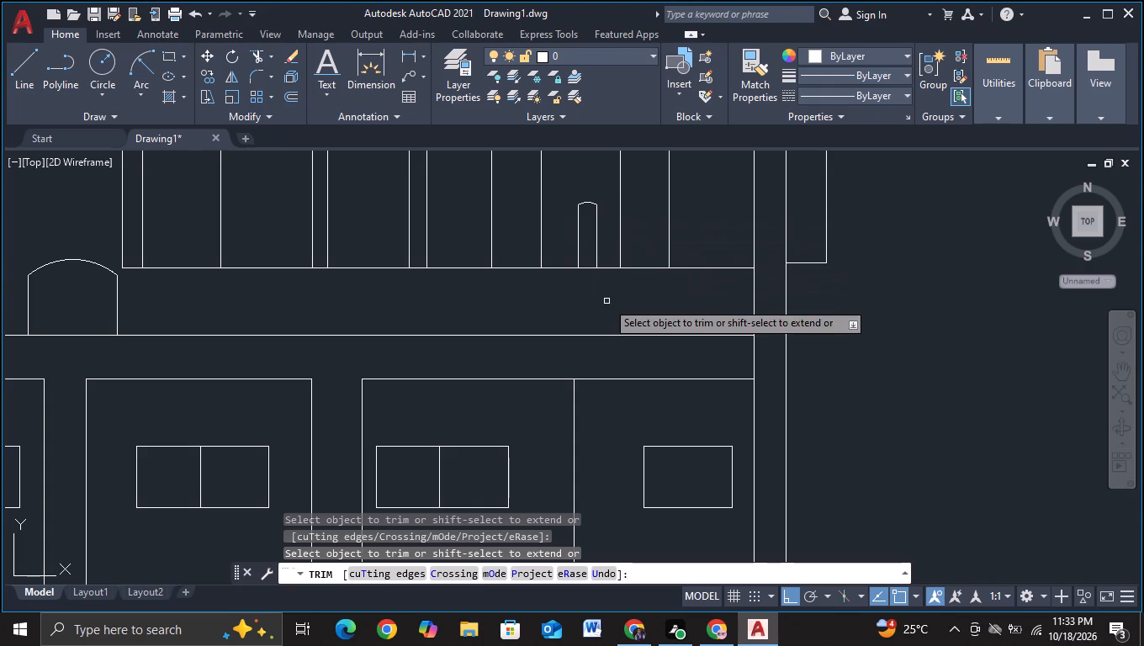
{"action": "middle_click_drag", "start_coordinate": [658, 280], "coordinate": [694, 261]}
{"action": "key", "text": "Escape"}
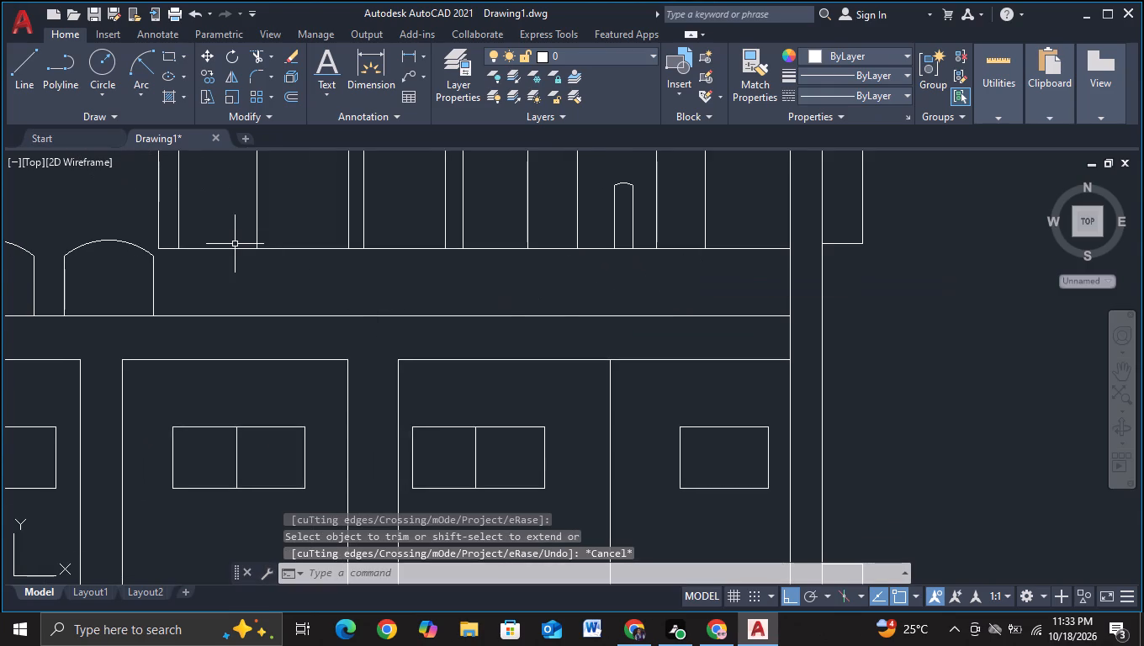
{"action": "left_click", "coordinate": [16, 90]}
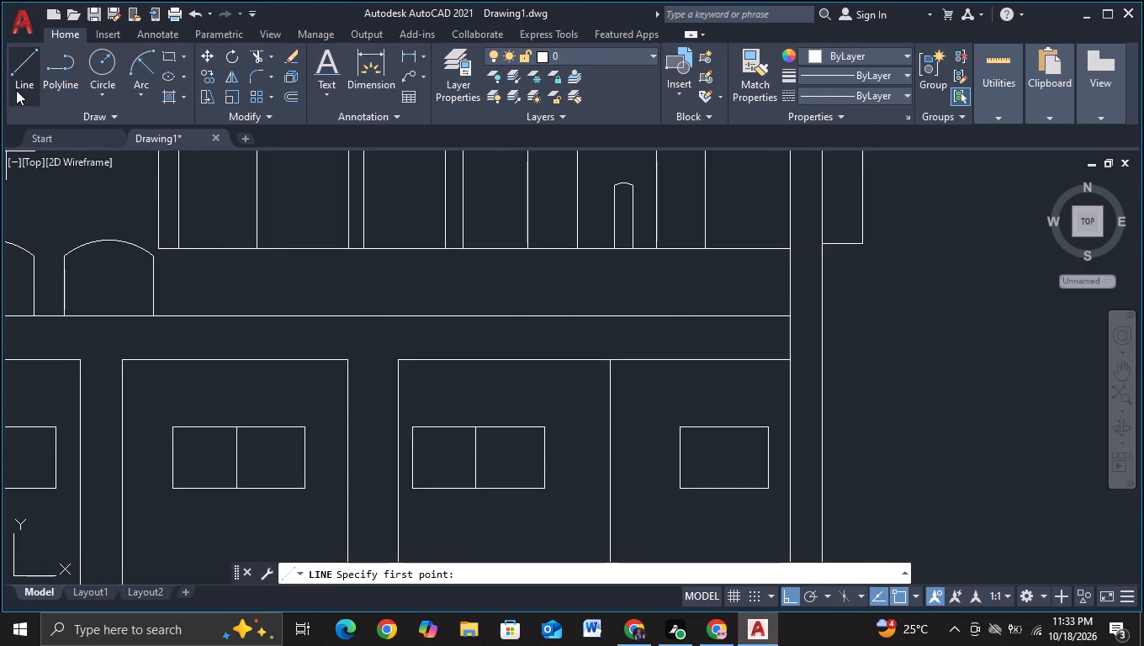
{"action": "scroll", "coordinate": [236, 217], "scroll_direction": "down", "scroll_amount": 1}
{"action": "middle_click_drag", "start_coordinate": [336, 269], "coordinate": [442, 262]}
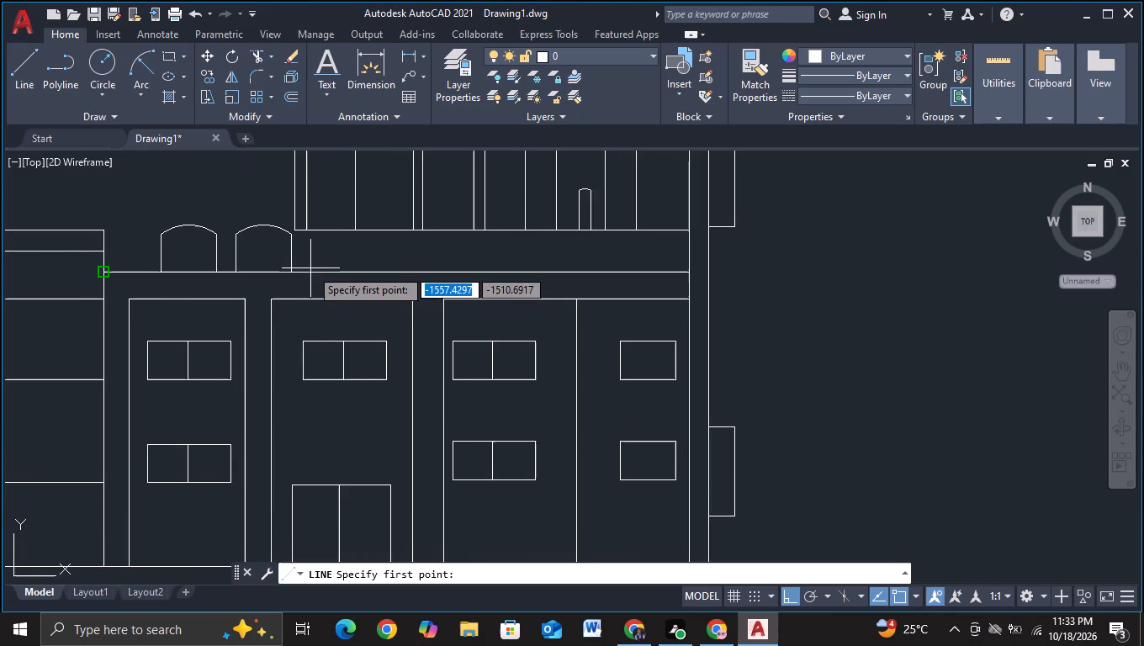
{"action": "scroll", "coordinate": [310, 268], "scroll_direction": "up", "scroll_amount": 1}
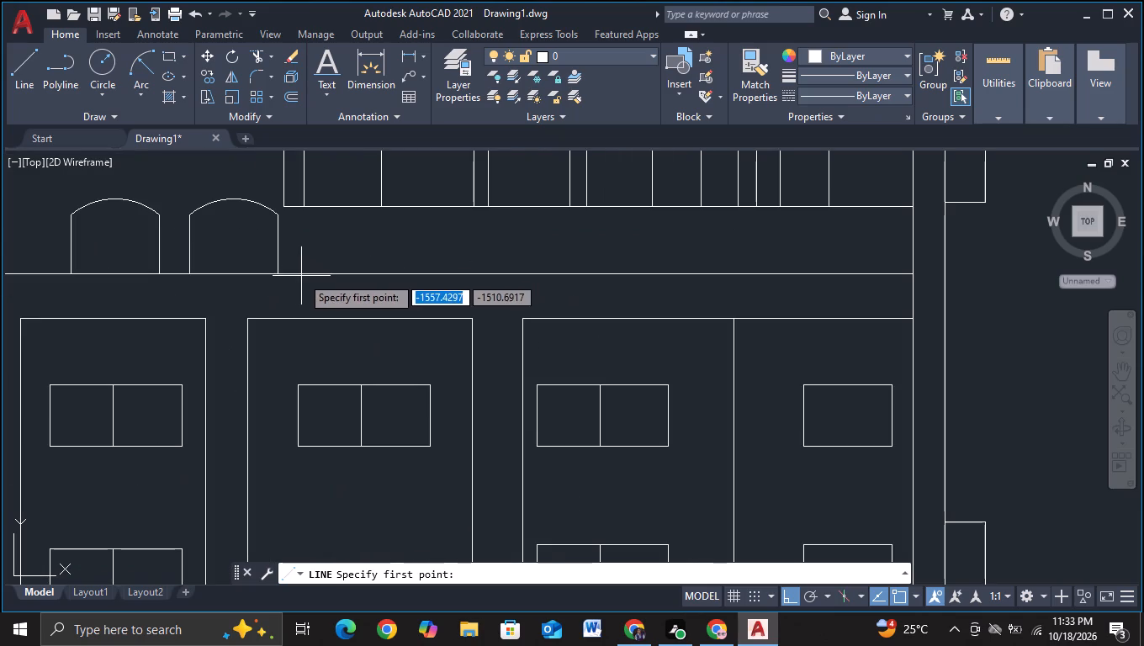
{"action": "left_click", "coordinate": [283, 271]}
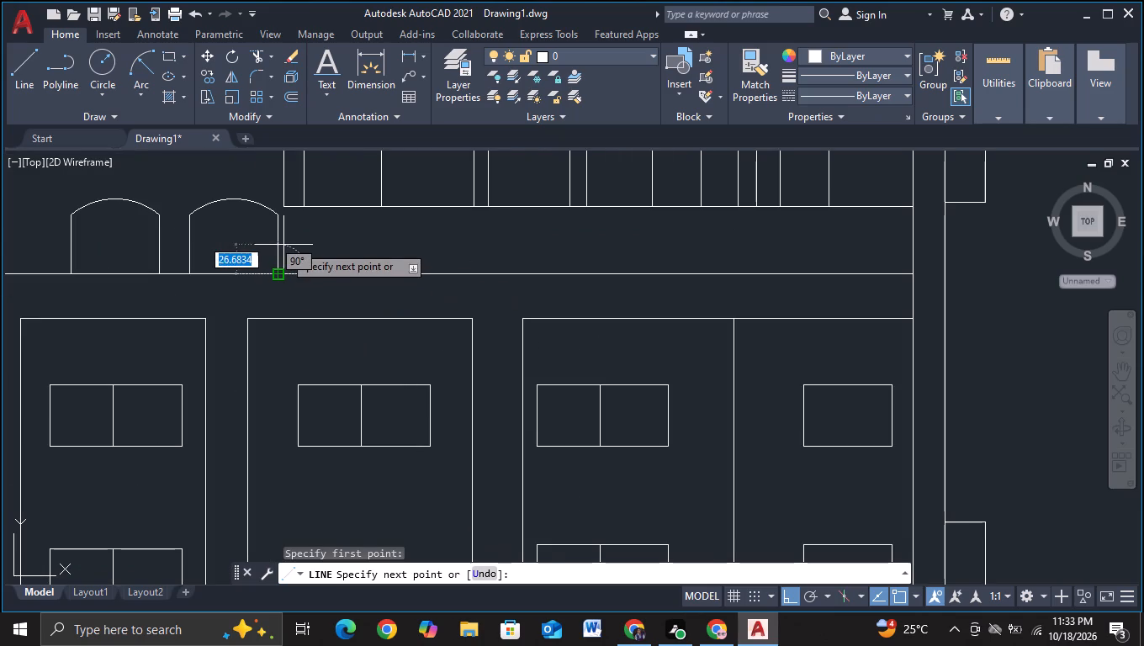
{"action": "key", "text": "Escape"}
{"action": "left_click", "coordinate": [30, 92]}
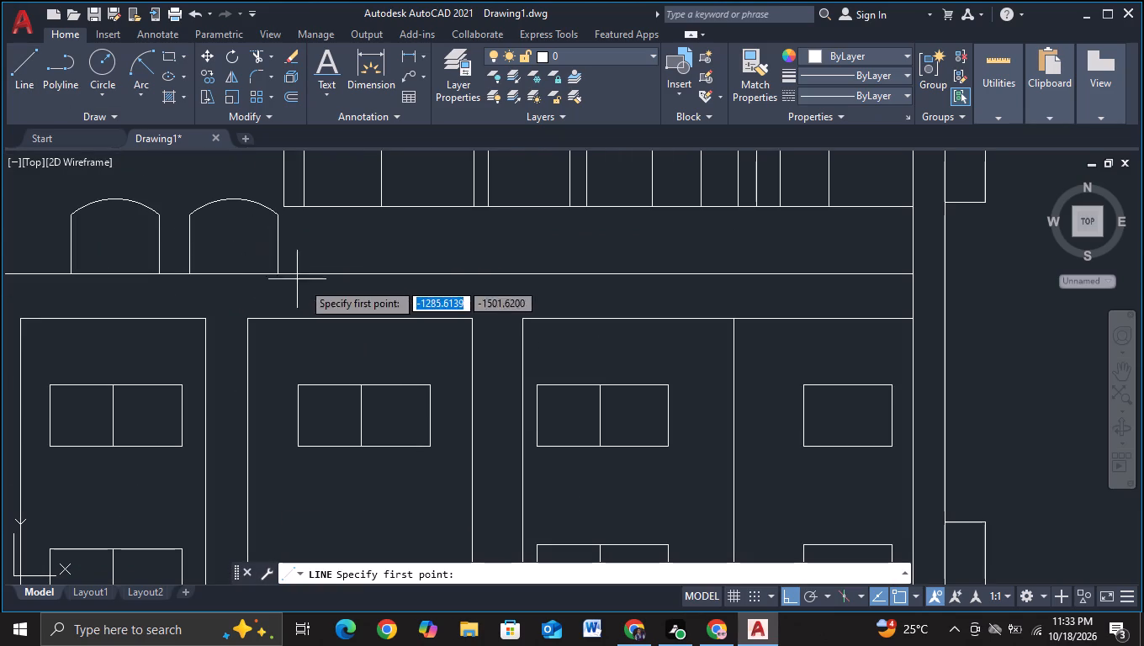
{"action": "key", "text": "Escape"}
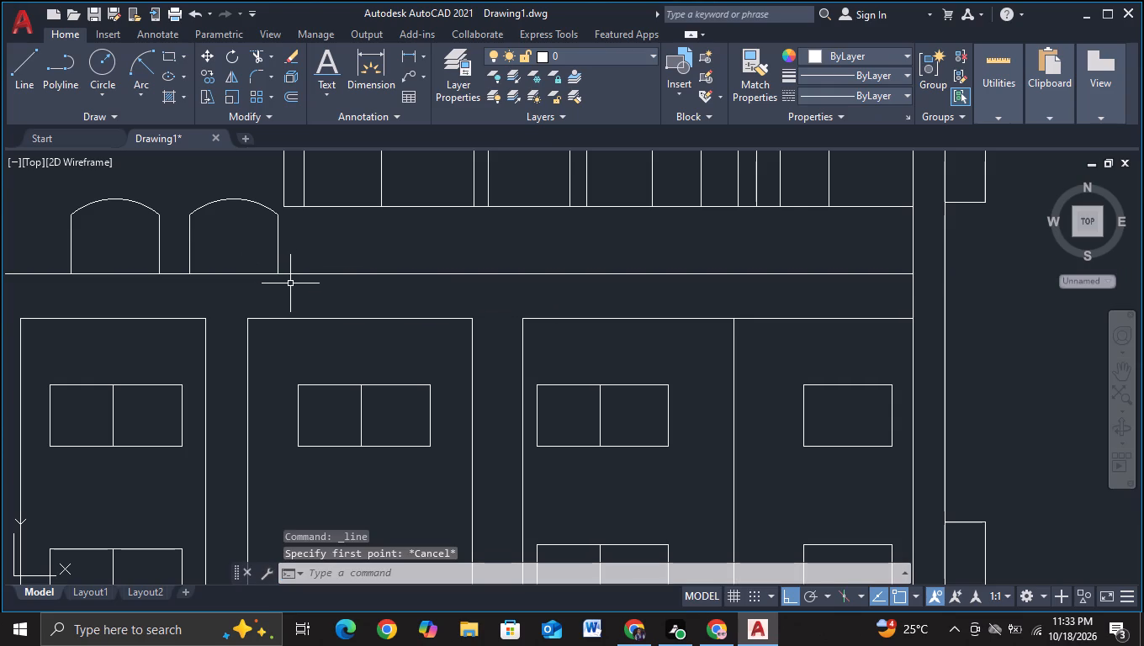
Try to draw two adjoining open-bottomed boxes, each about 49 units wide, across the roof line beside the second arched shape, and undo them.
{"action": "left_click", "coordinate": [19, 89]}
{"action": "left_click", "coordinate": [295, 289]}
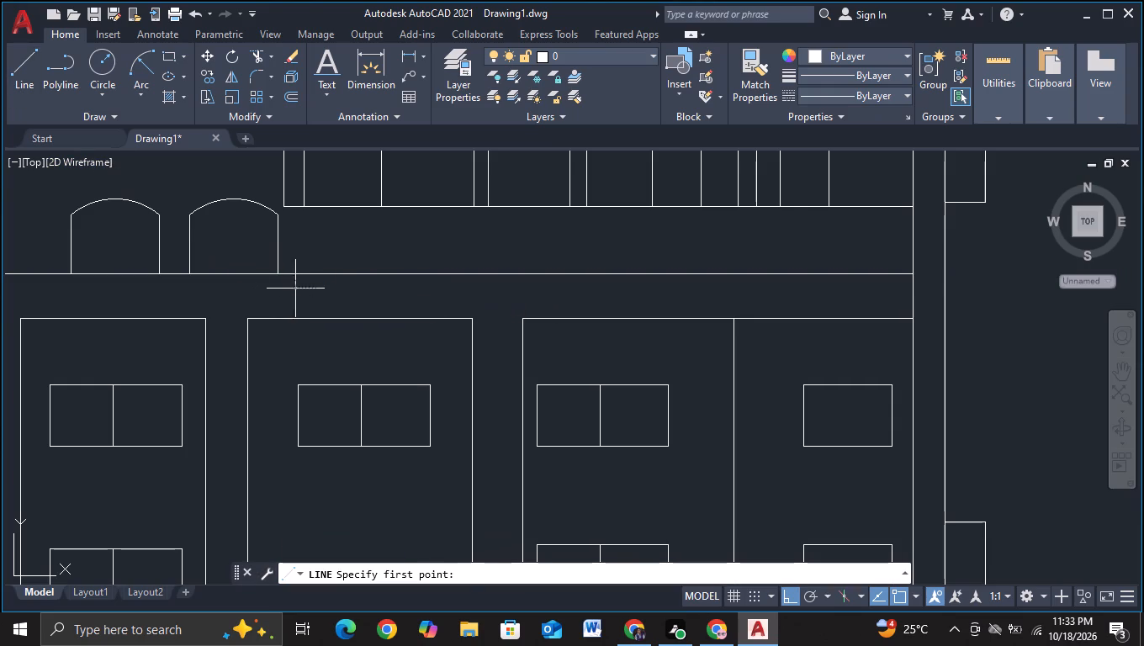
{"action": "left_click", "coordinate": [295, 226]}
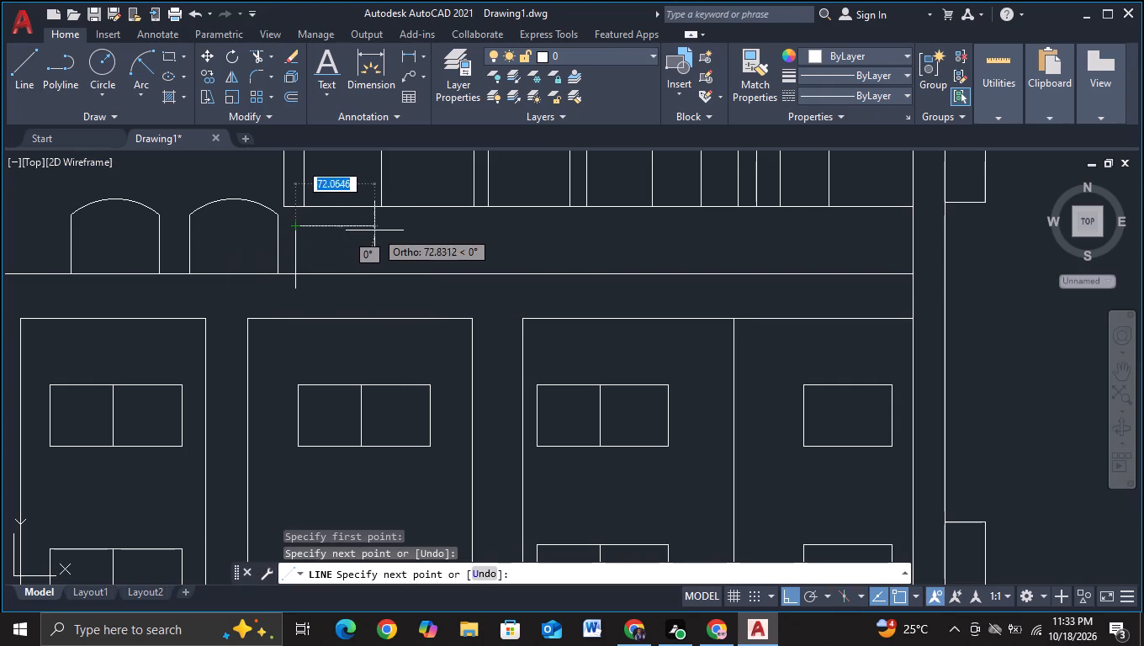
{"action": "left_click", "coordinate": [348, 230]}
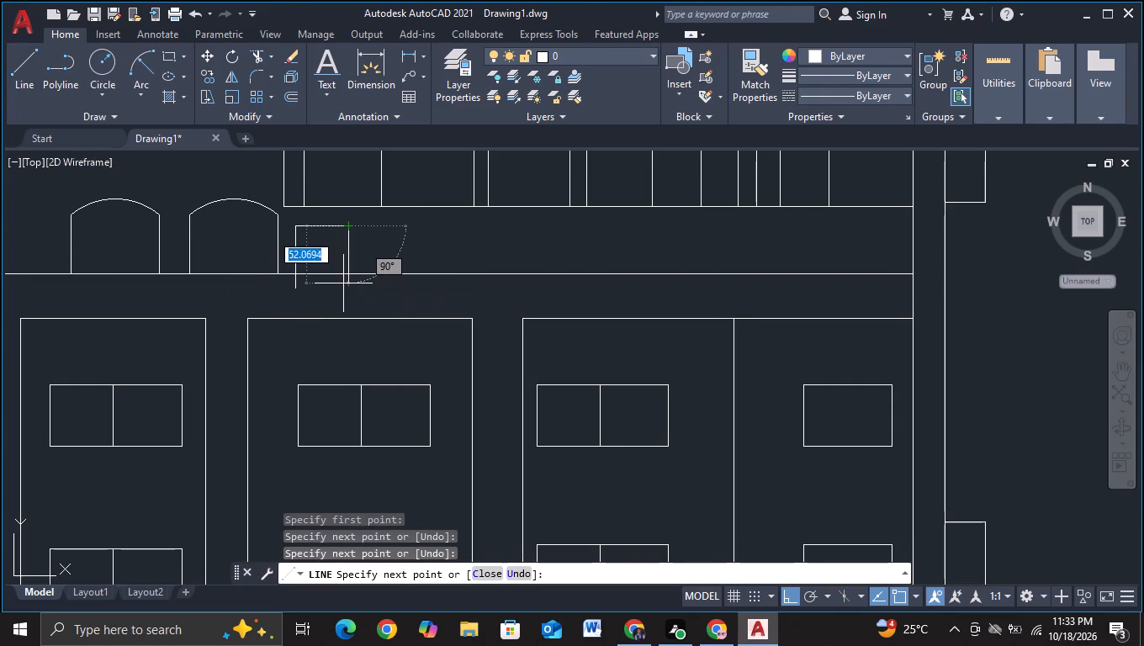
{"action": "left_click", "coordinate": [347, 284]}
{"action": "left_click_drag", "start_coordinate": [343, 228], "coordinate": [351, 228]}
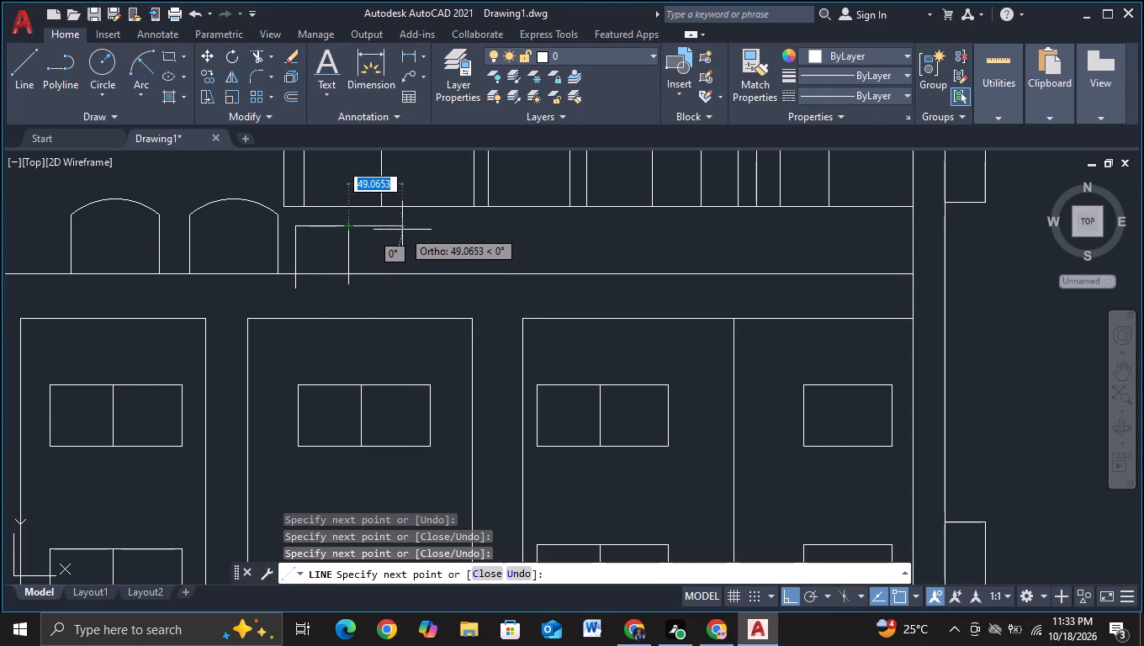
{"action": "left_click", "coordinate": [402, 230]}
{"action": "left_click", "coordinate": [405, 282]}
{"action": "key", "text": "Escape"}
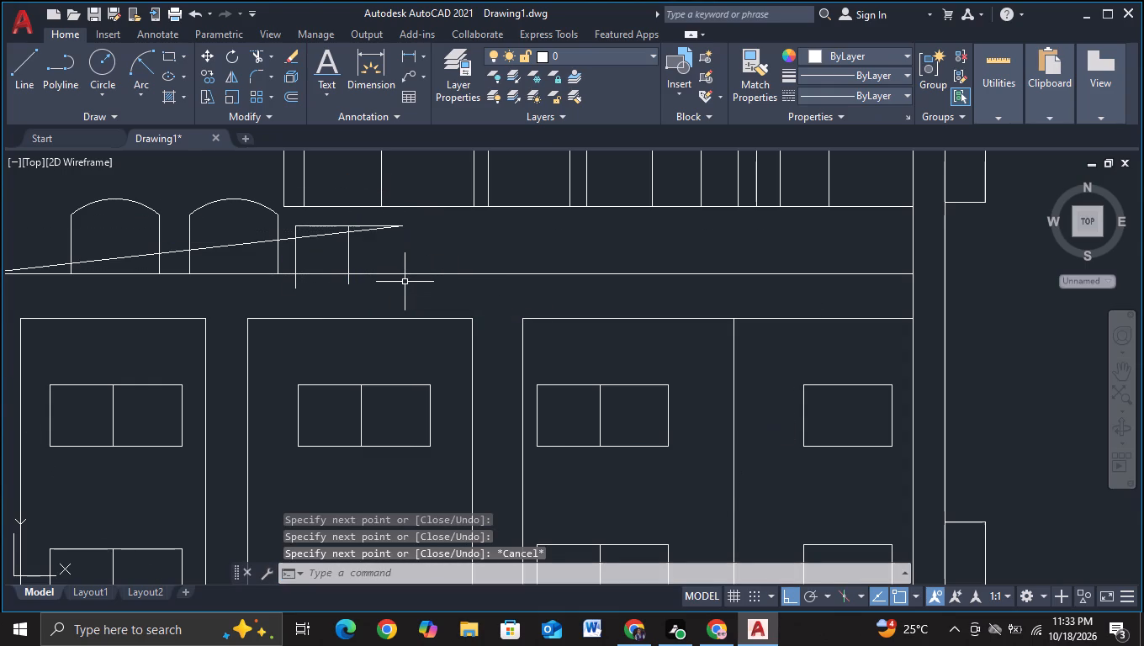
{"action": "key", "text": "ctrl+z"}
Draw a line up across the roof line beside the second arched shape, then horizontally past the tower's nearer vertical edge.
{"action": "left_click", "coordinate": [16, 87]}
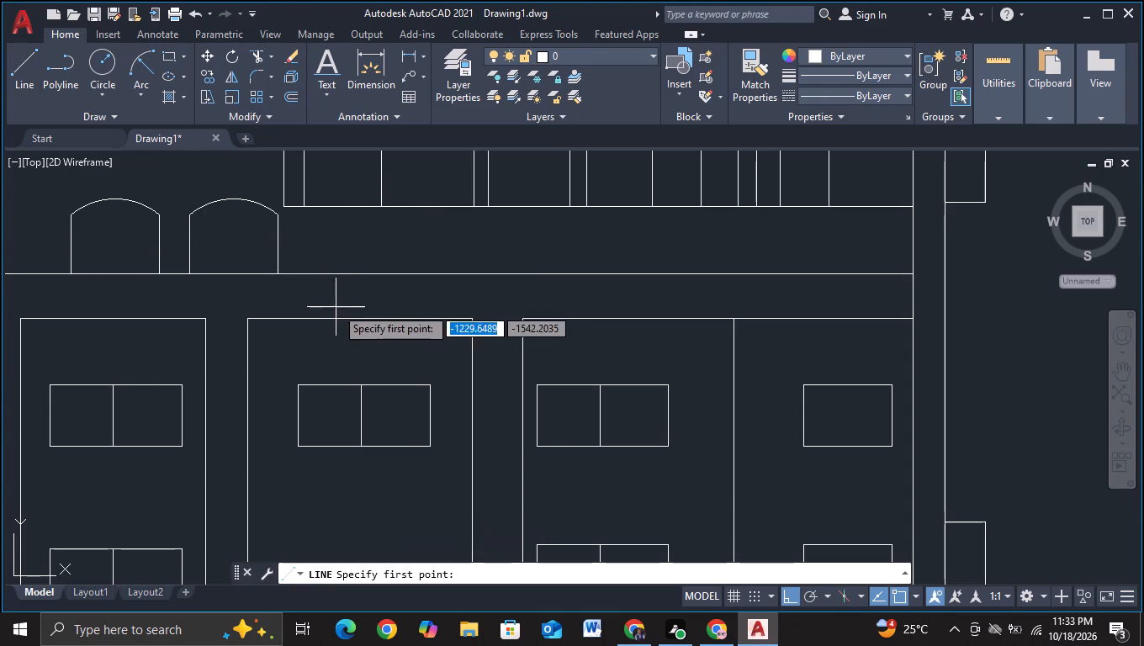
{"action": "left_click", "coordinate": [297, 284]}
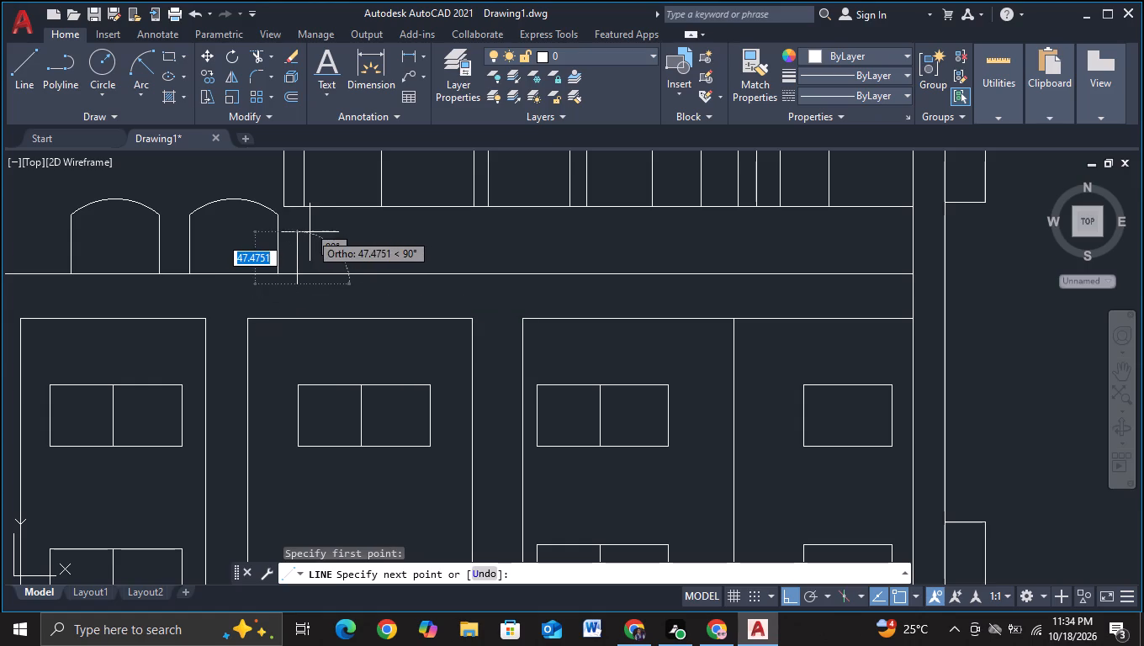
{"action": "left_click", "coordinate": [310, 225]}
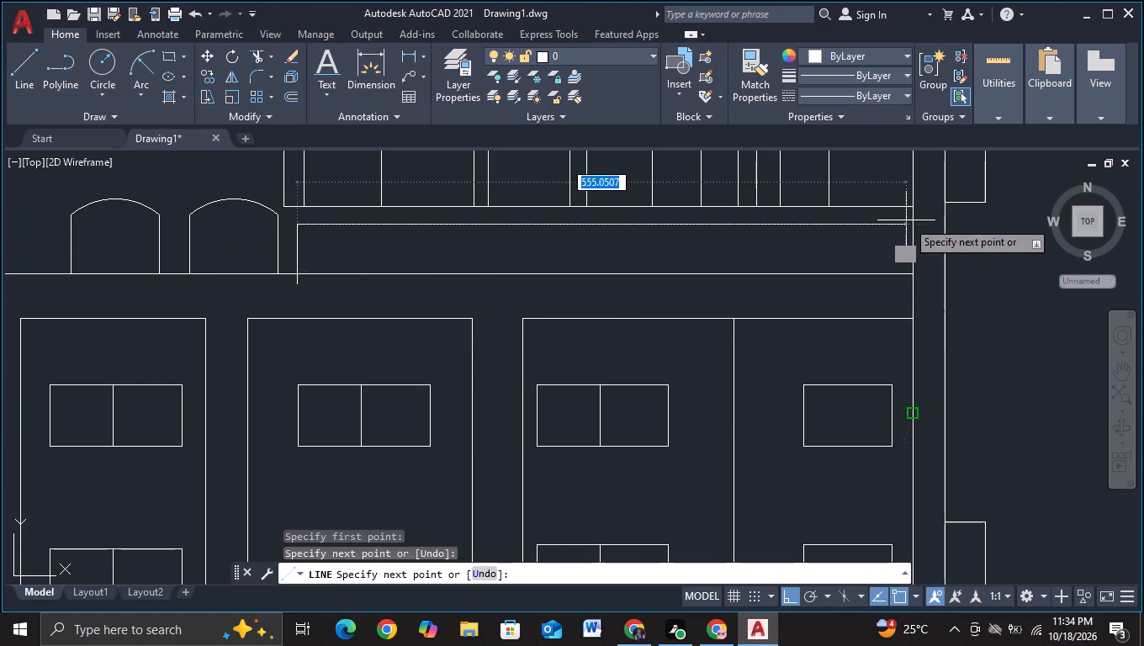
{"action": "left_click", "coordinate": [1010, 232]}
{"action": "key", "text": "Escape"}
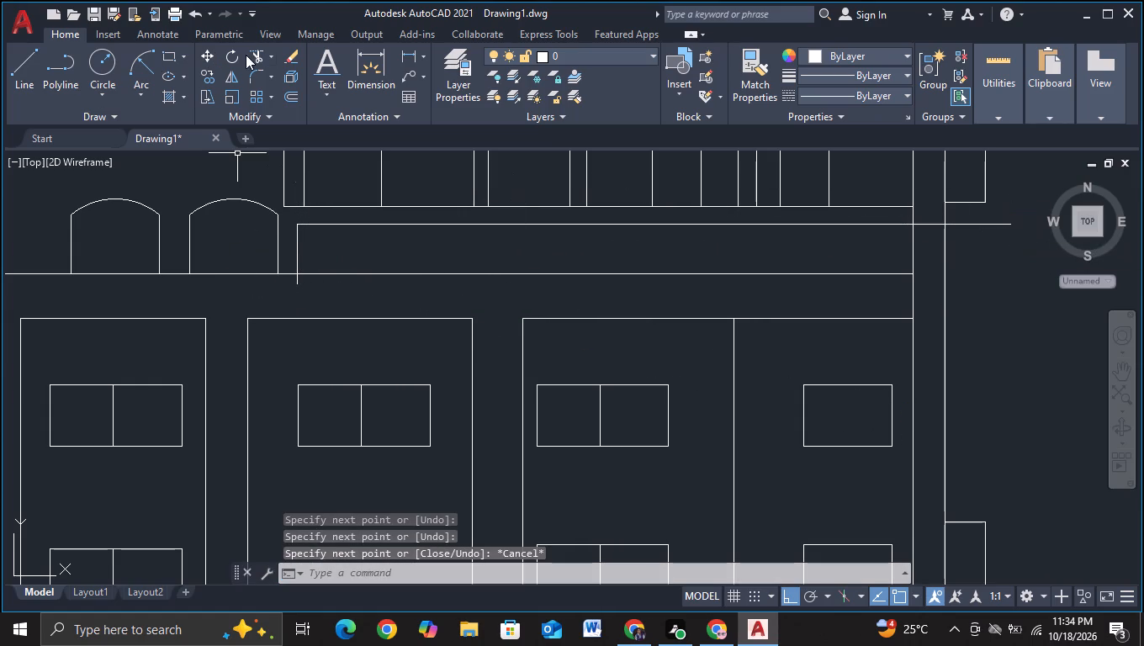
Trim the new outline's stub below the roof line and its horizontal overhang beyond the tower's nearer vertical edge.
{"action": "left_click", "coordinate": [252, 55]}
{"action": "left_click", "coordinate": [295, 278]}
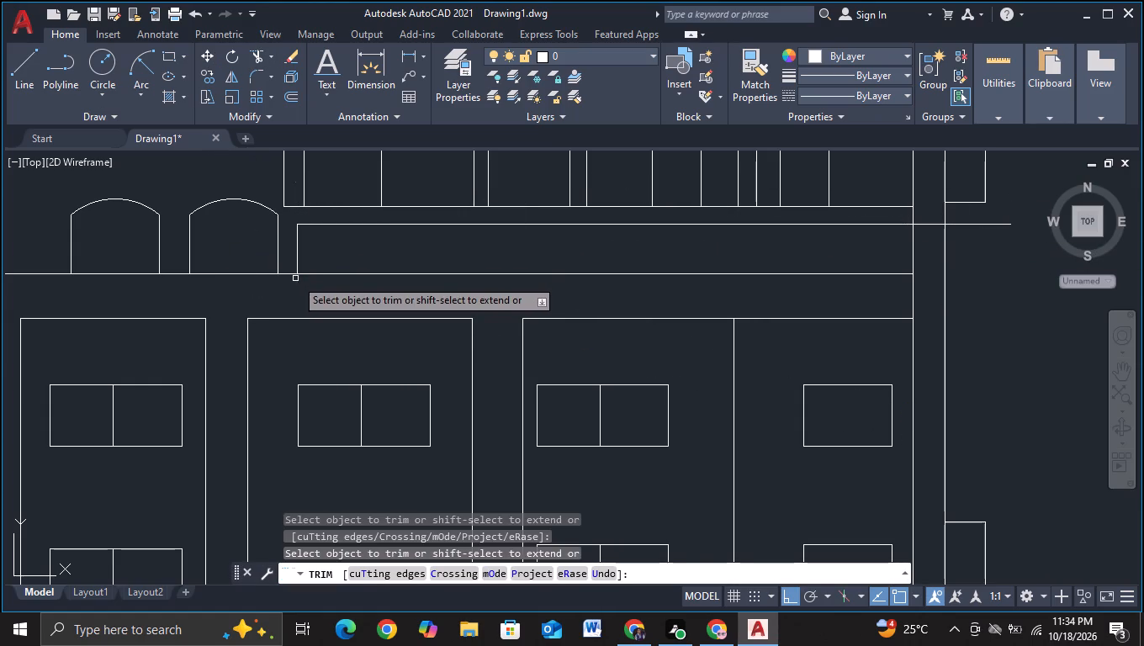
{"action": "middle_click_drag", "start_coordinate": [467, 230], "coordinate": [102, 276]}
{"action": "left_click_drag", "start_coordinate": [559, 258], "coordinate": [560, 285]}
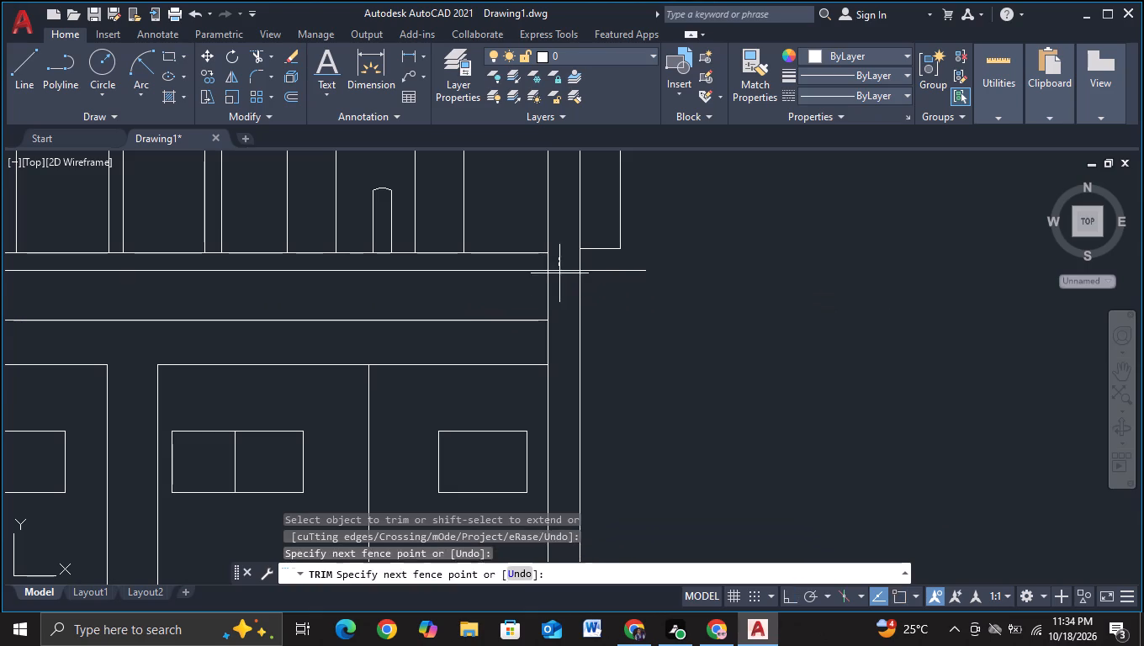
{"action": "left_click_drag", "start_coordinate": [560, 285], "coordinate": [562, 298]}
{"action": "left_click_drag", "start_coordinate": [617, 259], "coordinate": [627, 311]}
{"action": "middle_click_drag", "start_coordinate": [633, 310], "coordinate": [854, 255]}
{"action": "key", "text": "Escape"}
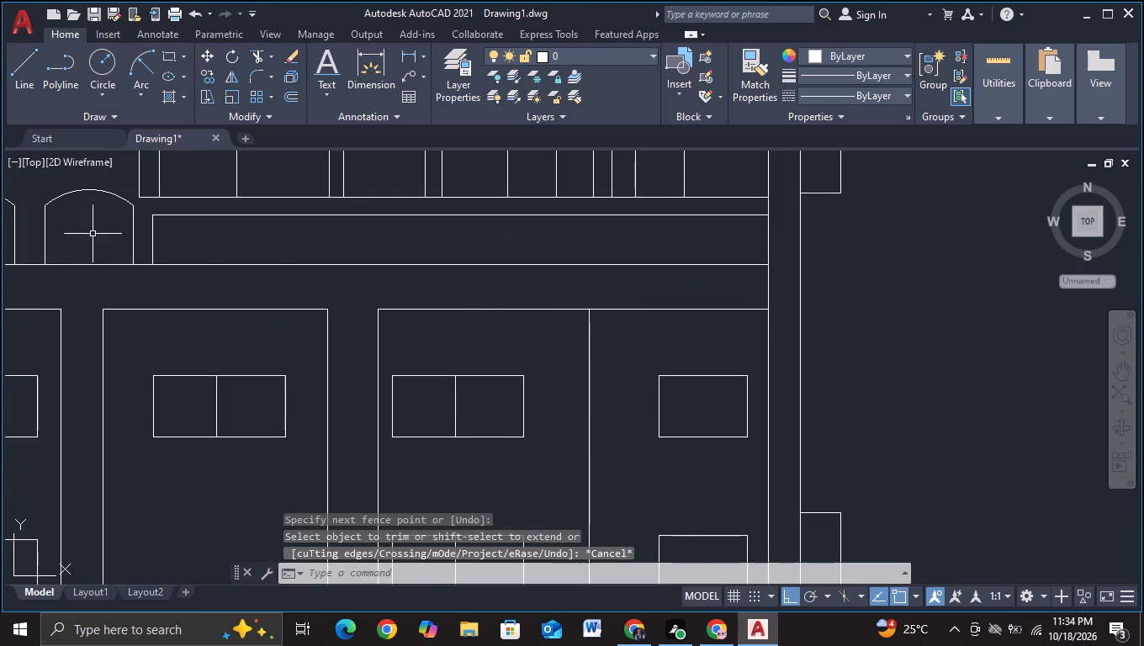
Copy the strip's short vertical end line to one position just inside it and a close pair farther along, turning object snap off.
{"action": "left_click", "coordinate": [153, 239]}
{"action": "key", "text": "c"}
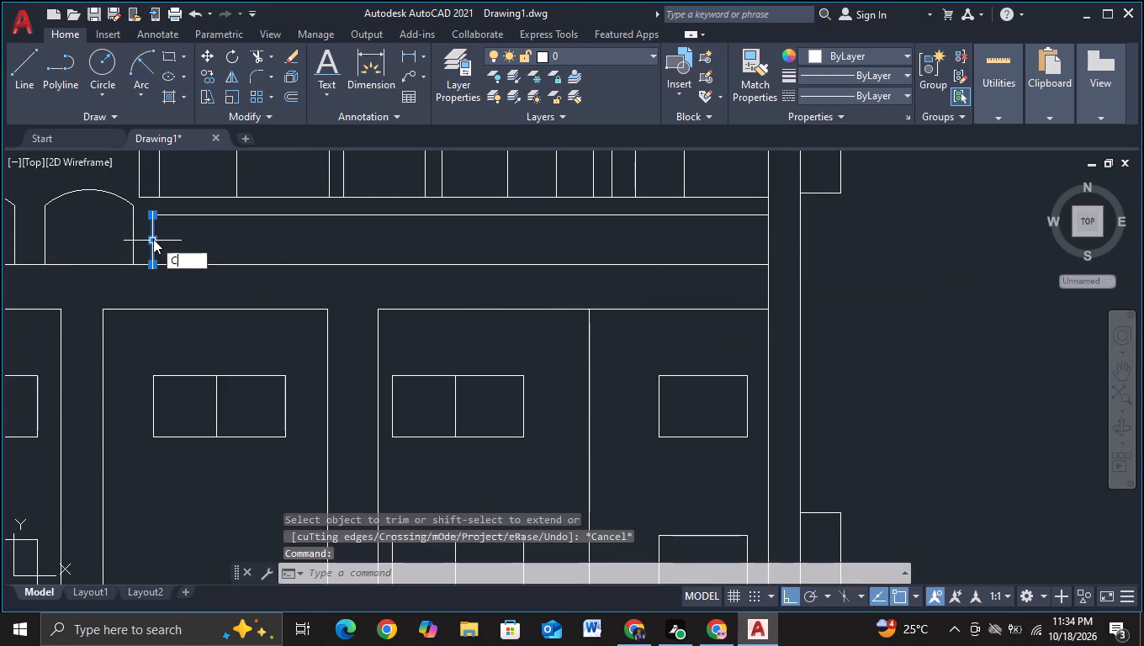
{"action": "left_click", "coordinate": [196, 294]}
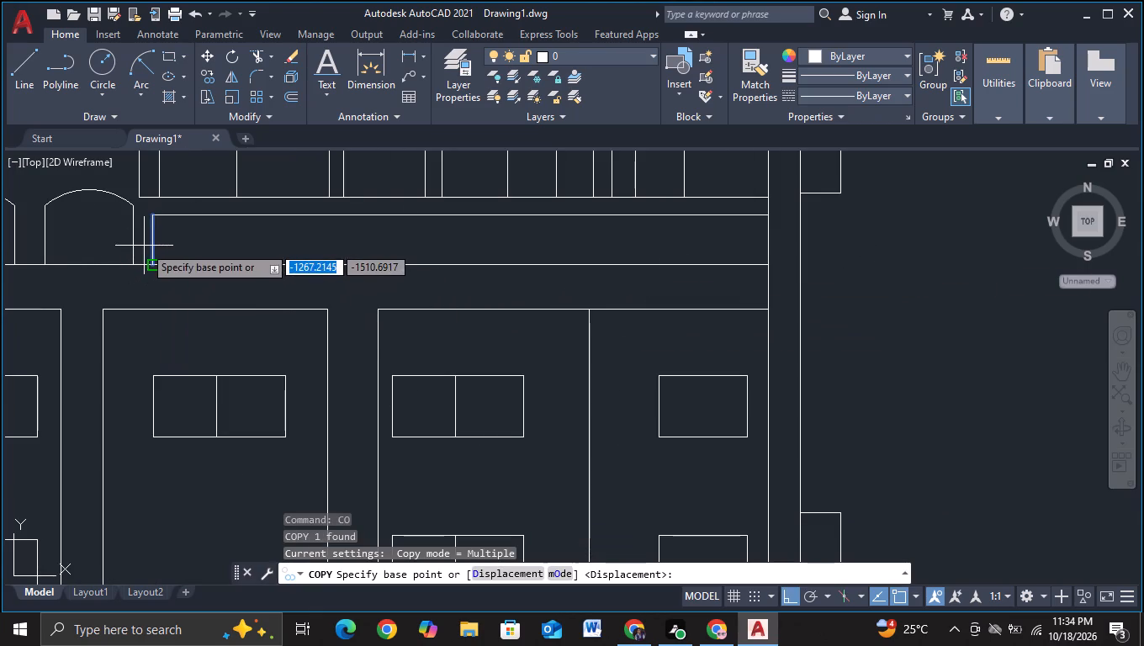
{"action": "left_click", "coordinate": [152, 242]}
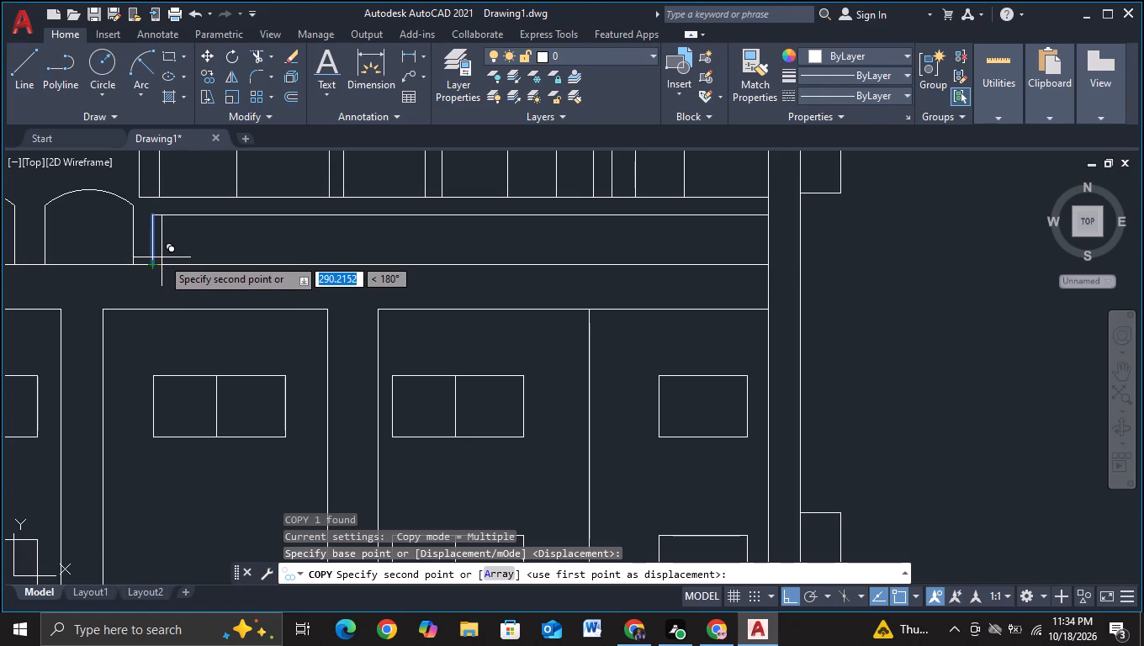
{"action": "scroll", "coordinate": [162, 257], "scroll_direction": "up", "scroll_amount": 1}
{"action": "left_click", "coordinate": [162, 257]}
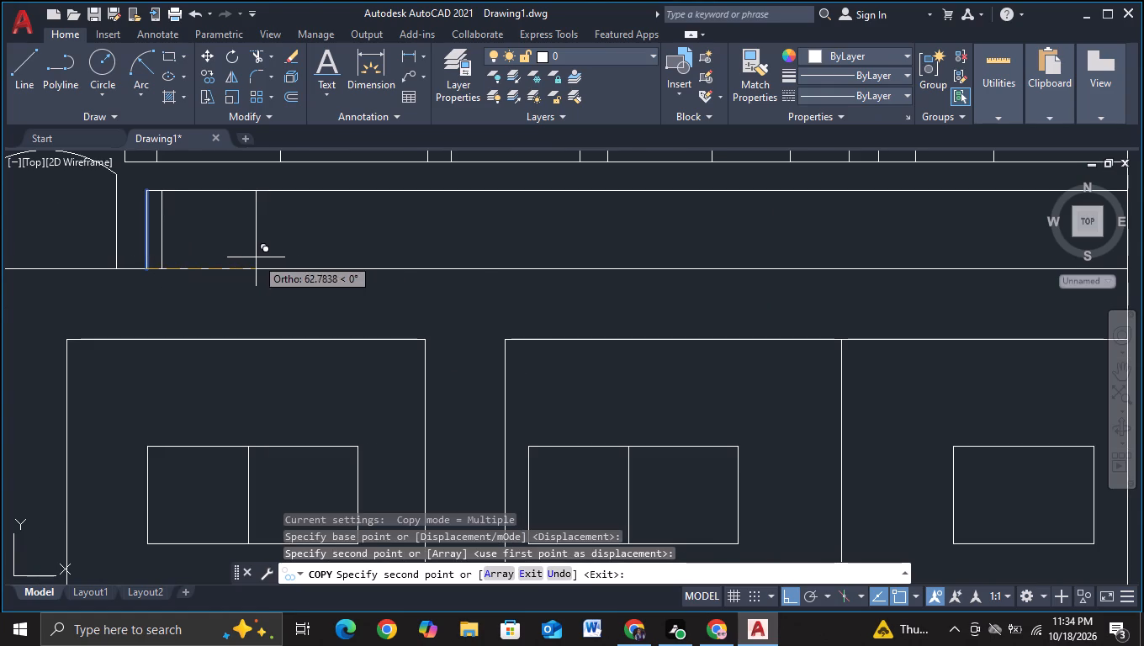
{"action": "left_click", "coordinate": [325, 268]}
{"action": "left_click", "coordinate": [332, 267]}
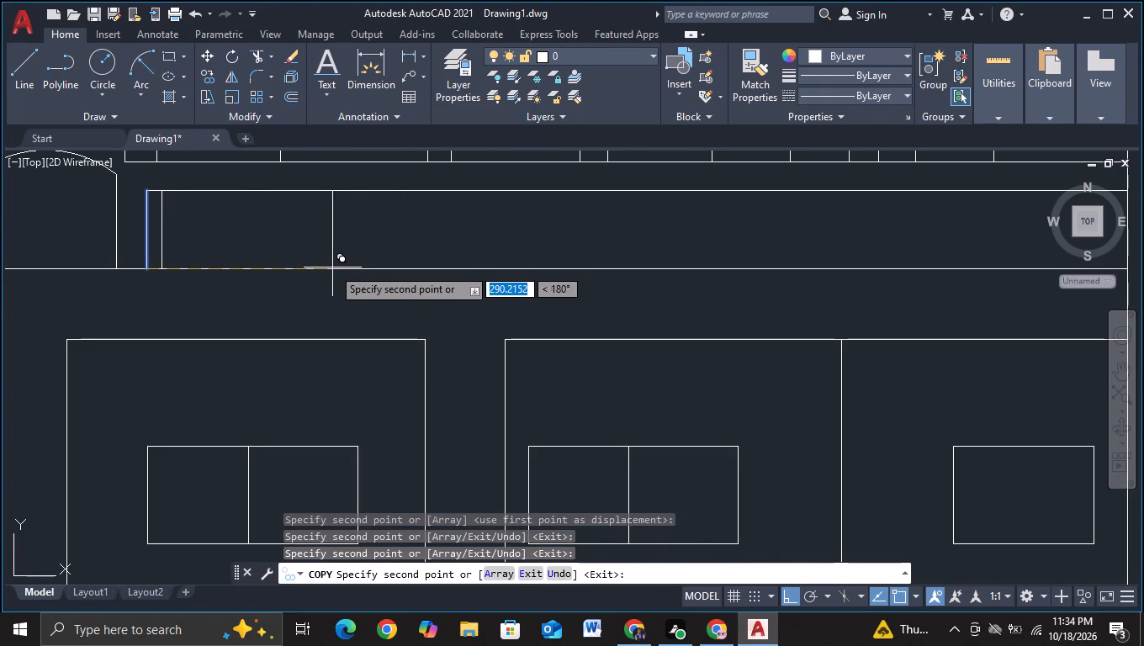
{"action": "key", "text": "F3"}
{"action": "left_click", "coordinate": [338, 270]}
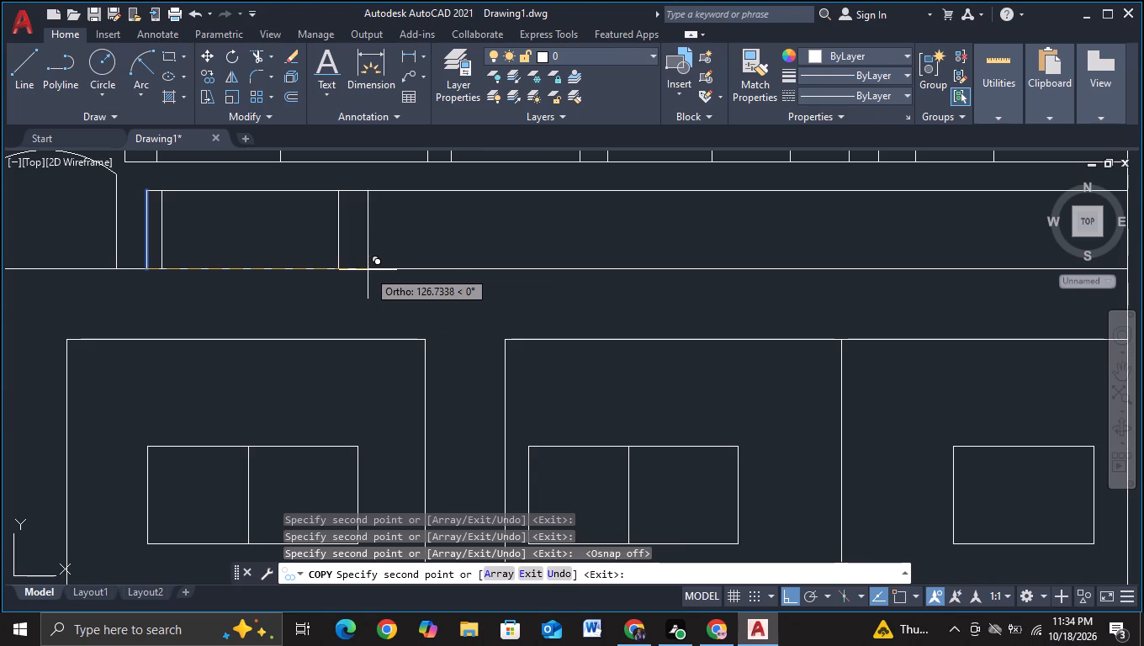
{"action": "left_click", "coordinate": [350, 267]}
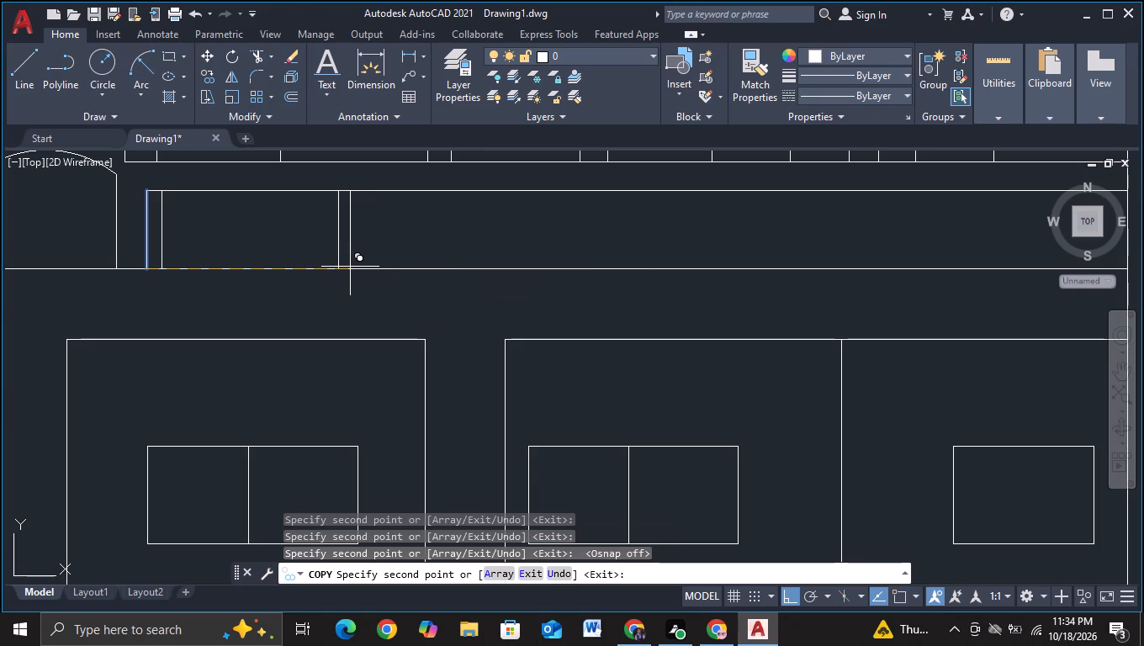
Place further copies of the vertical line as four more close pairs along the strip and a single one near the tower.
{"action": "left_click", "coordinate": [523, 276]}
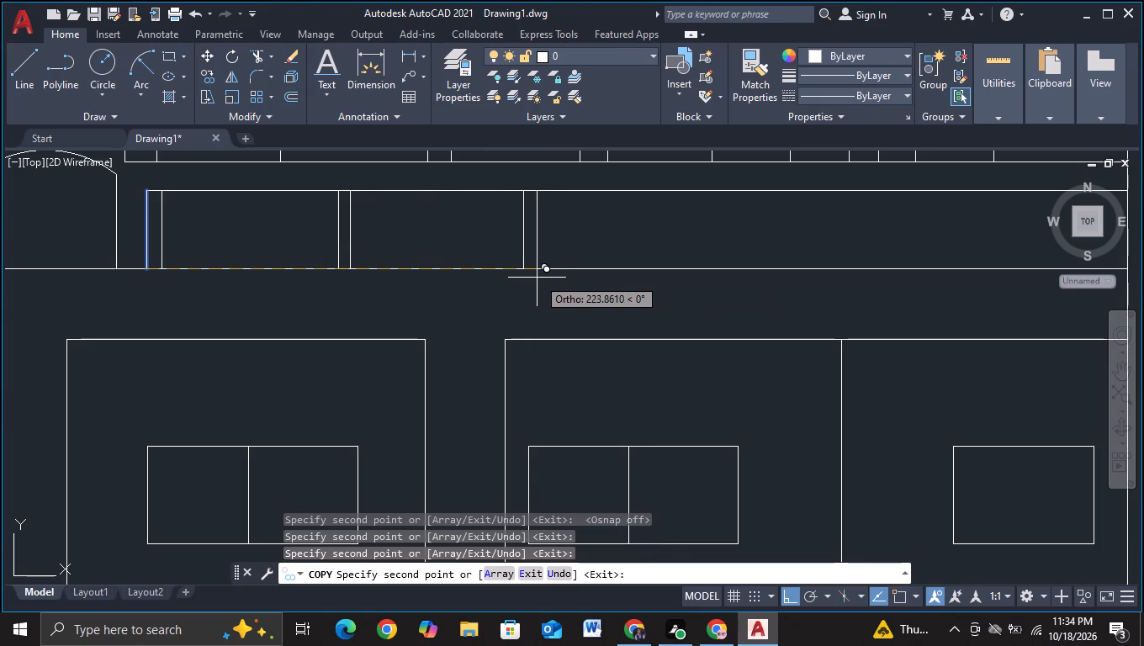
{"action": "left_click", "coordinate": [536, 278]}
{"action": "left_click", "coordinate": [683, 287]}
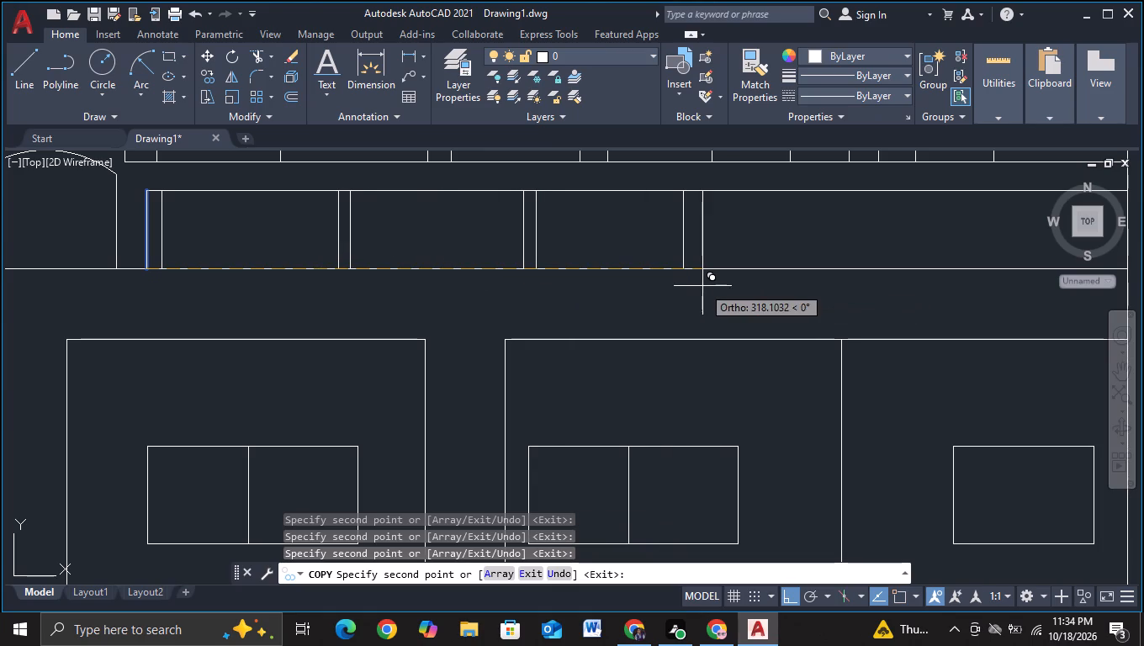
{"action": "left_click", "coordinate": [696, 286]}
{"action": "middle_click_drag", "start_coordinate": [719, 285], "coordinate": [352, 283]}
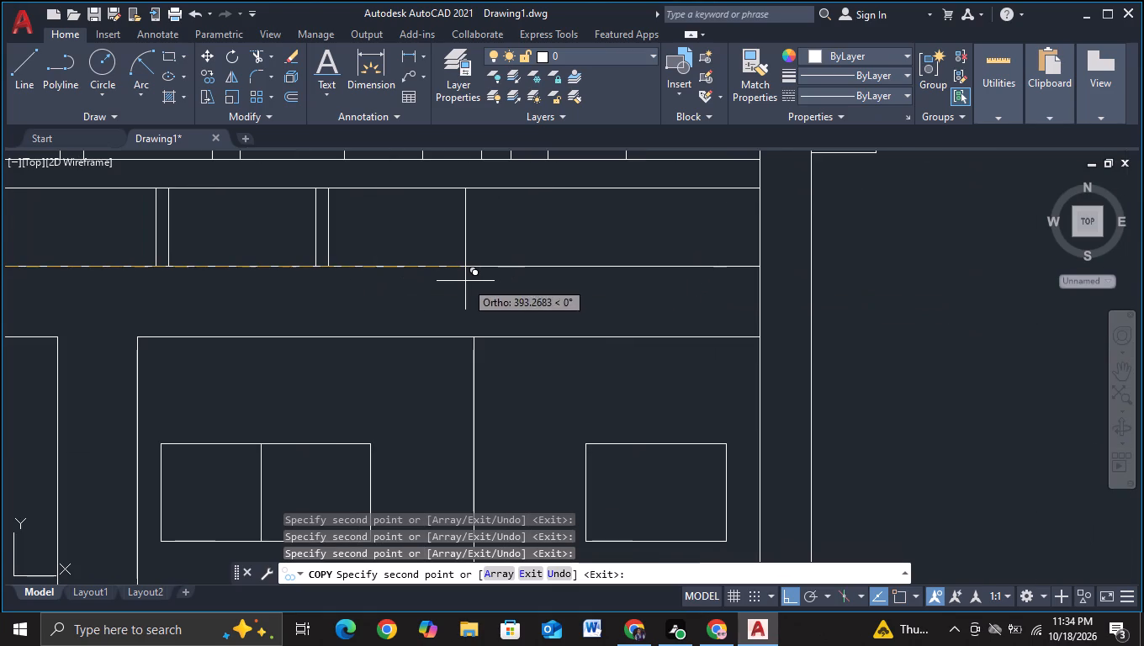
{"action": "left_click", "coordinate": [465, 281]}
{"action": "left_click", "coordinate": [479, 280]}
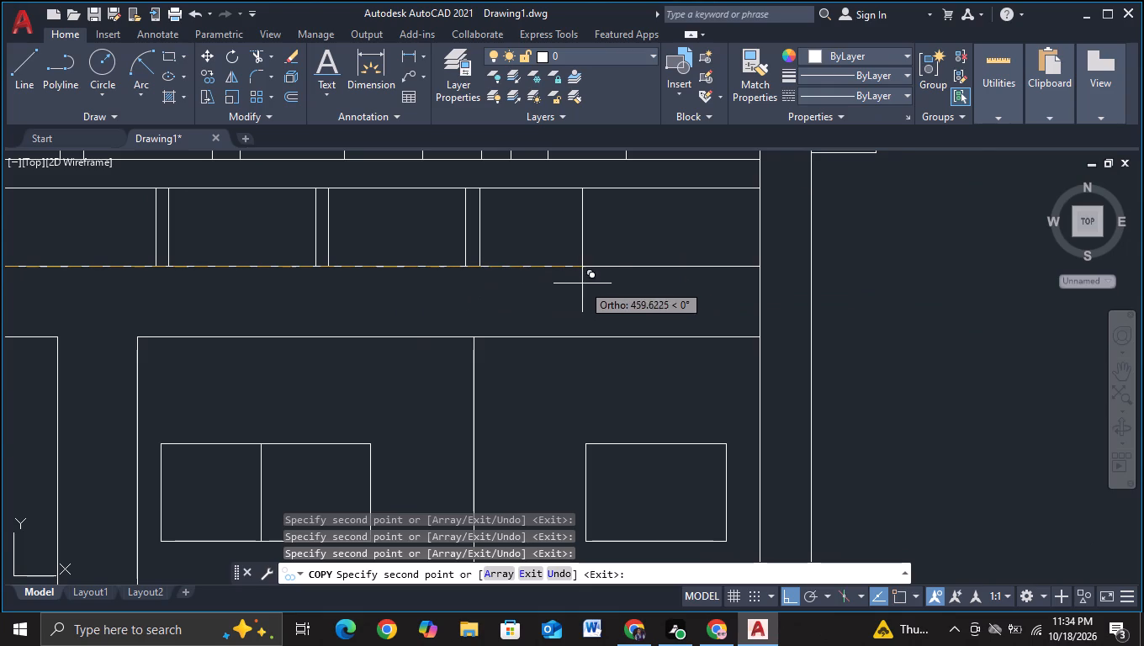
{"action": "left_click", "coordinate": [598, 289]}
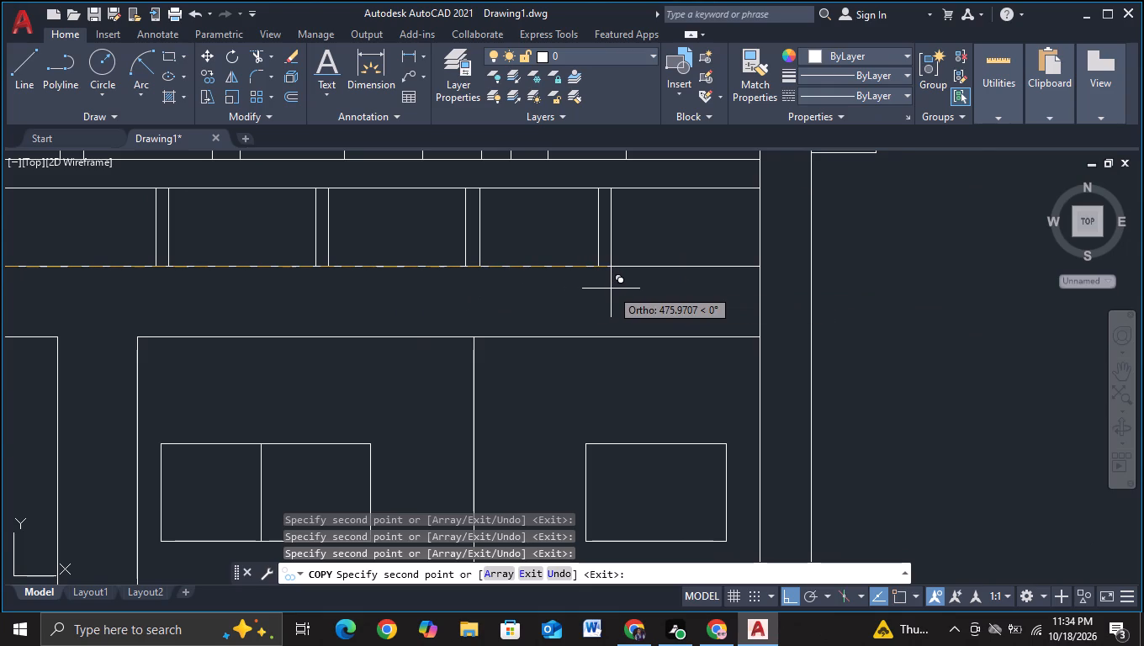
{"action": "left_click", "coordinate": [611, 289]}
{"action": "left_click", "coordinate": [744, 293]}
{"action": "key", "text": "Escape"}
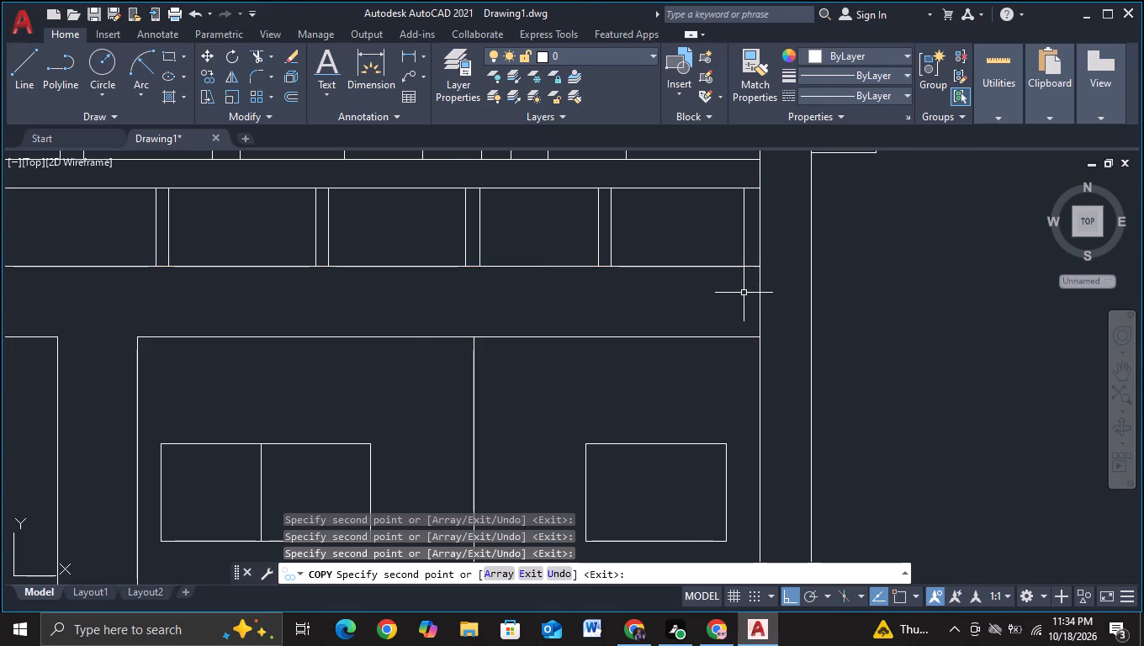
{"action": "scroll", "coordinate": [888, 280], "scroll_direction": "down", "scroll_amount": 2}
{"action": "middle_click_drag", "start_coordinate": [929, 296], "coordinate": [929, 274]}
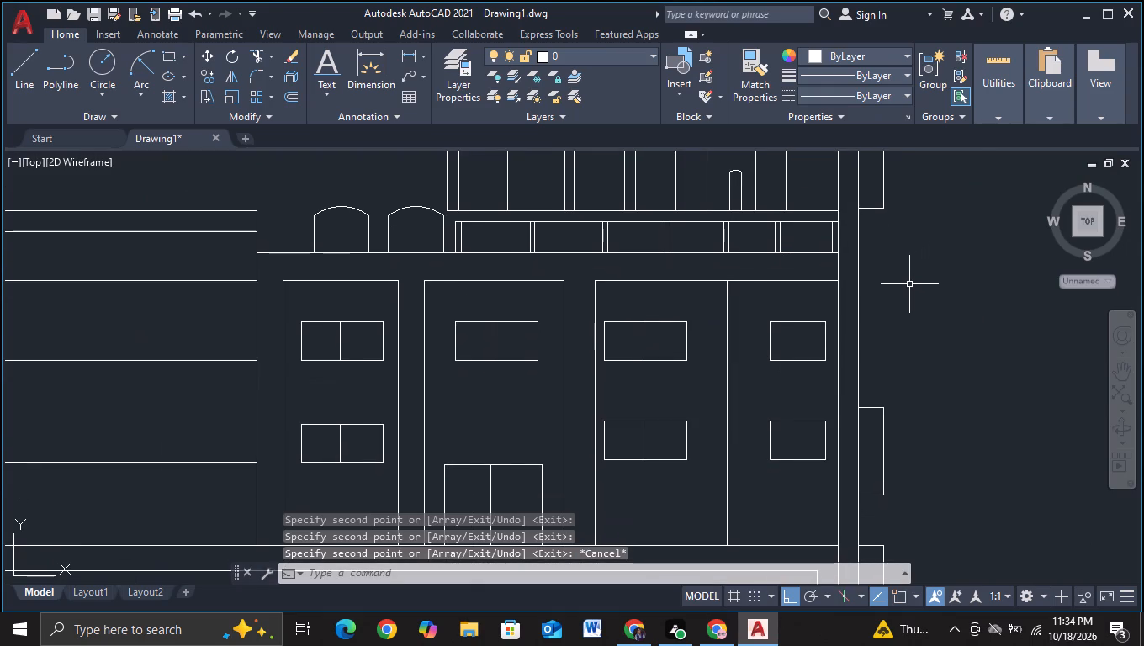
{"action": "key", "text": "Escape"}
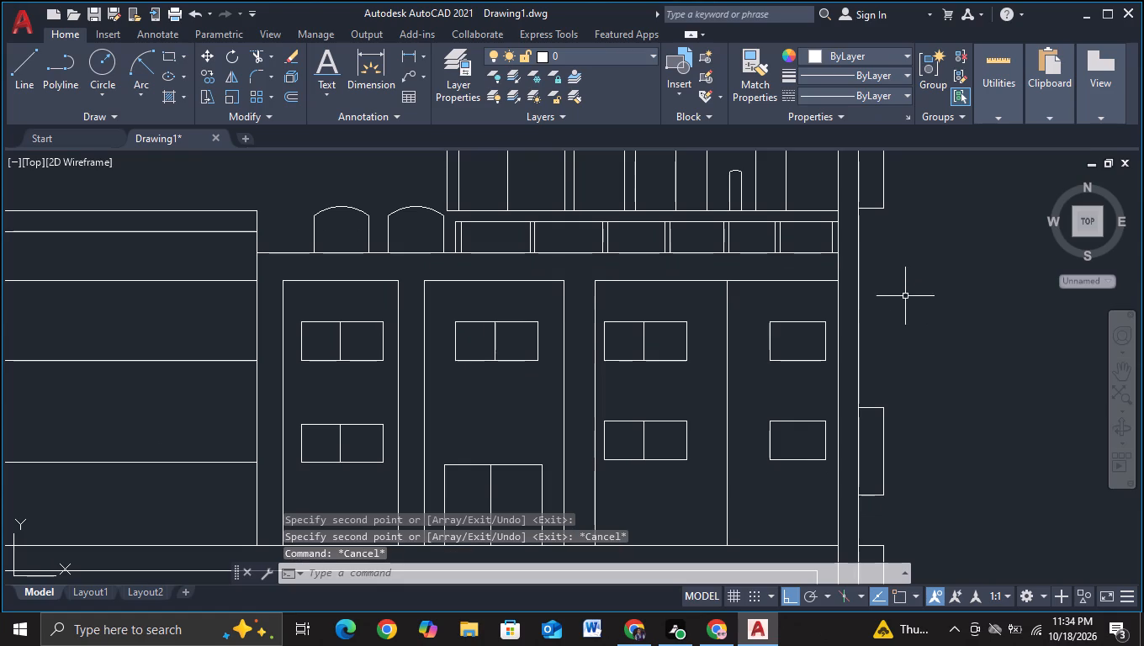
Draw a line about 8 units up from the strip's outer top corner, then horizontally above the strip past the tower edge.
{"action": "left_click", "coordinate": [30, 89]}
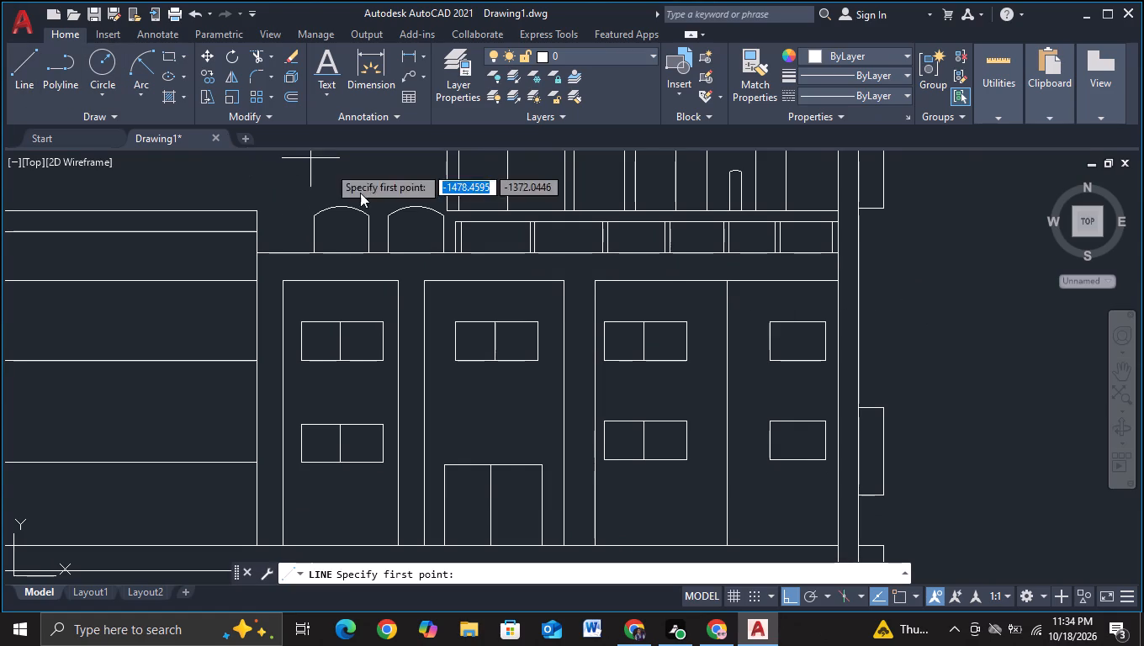
{"action": "scroll", "coordinate": [360, 193], "scroll_direction": "up", "scroll_amount": 1}
{"action": "scroll", "coordinate": [551, 286], "scroll_direction": "up", "scroll_amount": 2}
{"action": "middle_click_drag", "start_coordinate": [482, 218], "coordinate": [500, 296]}
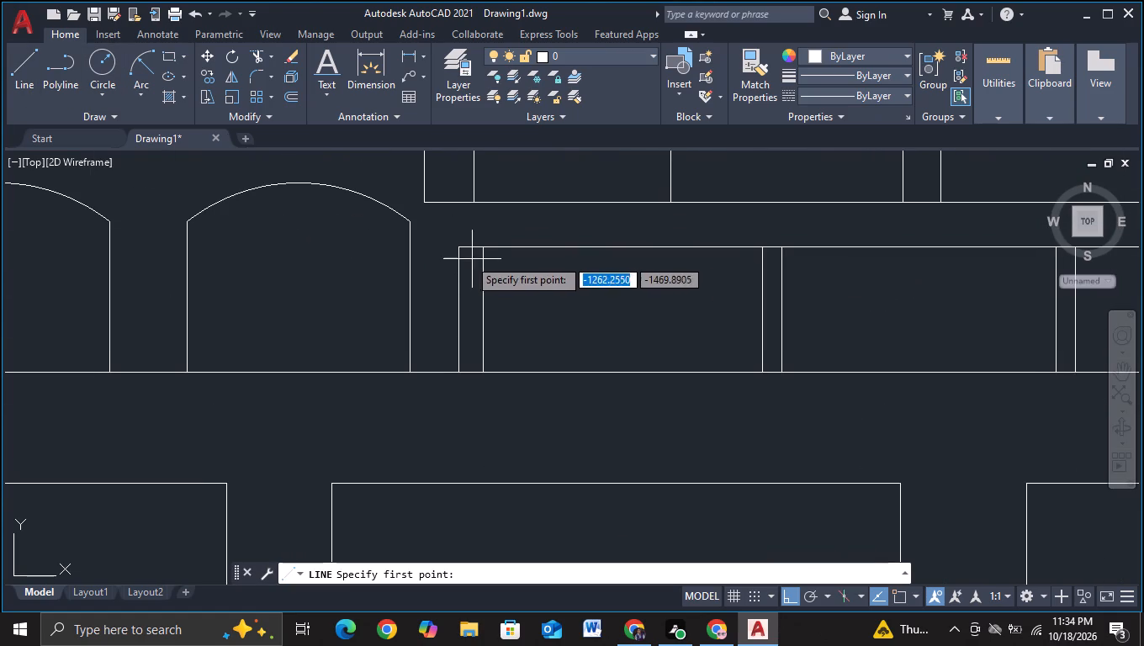
{"action": "left_click", "coordinate": [458, 247]}
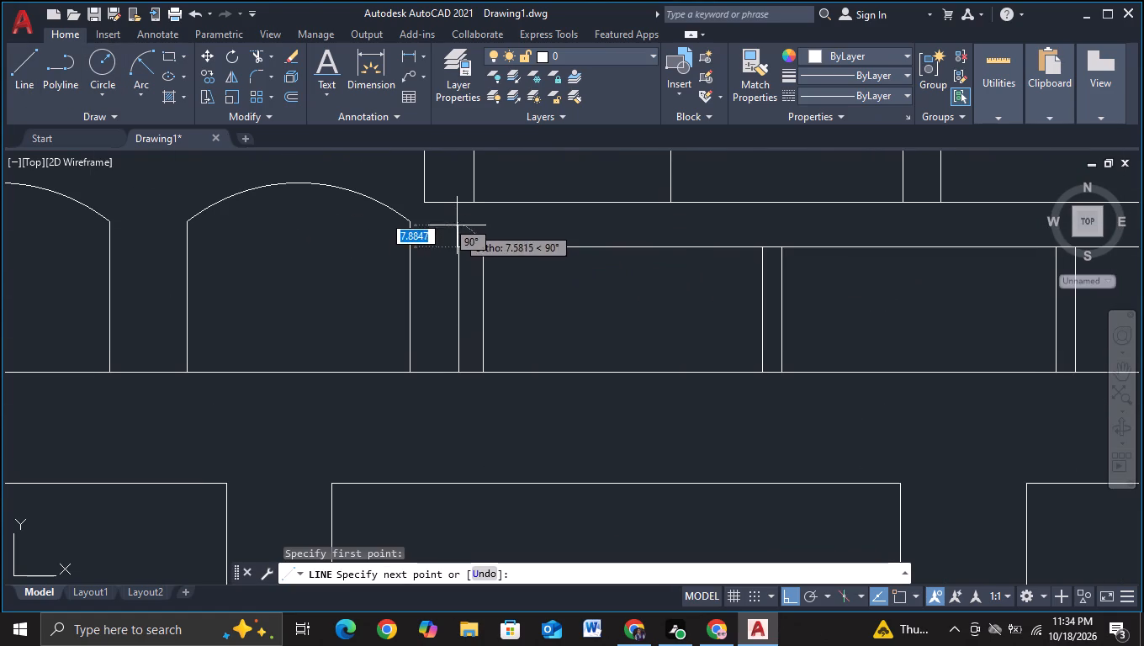
{"action": "left_click", "coordinate": [457, 225]}
{"action": "middle_click_drag", "start_coordinate": [600, 221], "coordinate": [0, 272]}
{"action": "middle_click_drag", "start_coordinate": [717, 289], "coordinate": [44, 295]}
{"action": "left_click", "coordinate": [768, 278]}
{"action": "key", "text": "Escape"}
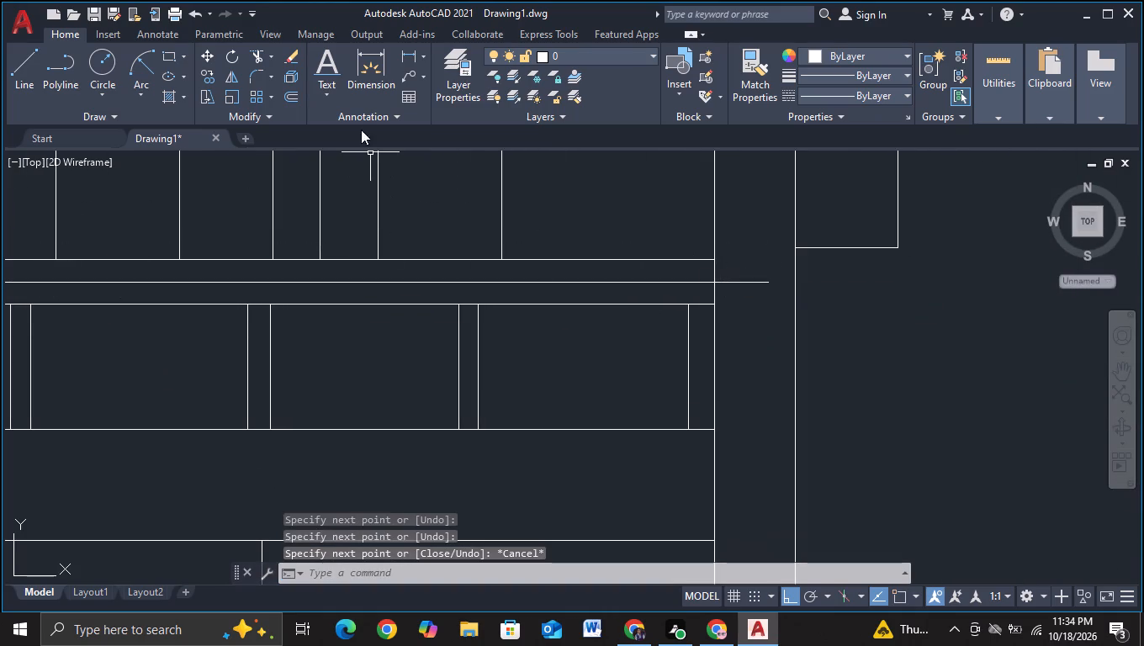
Trim the new upper horizontal line's overhang beyond the tower's nearer vertical edge.
{"action": "left_click", "coordinate": [250, 57]}
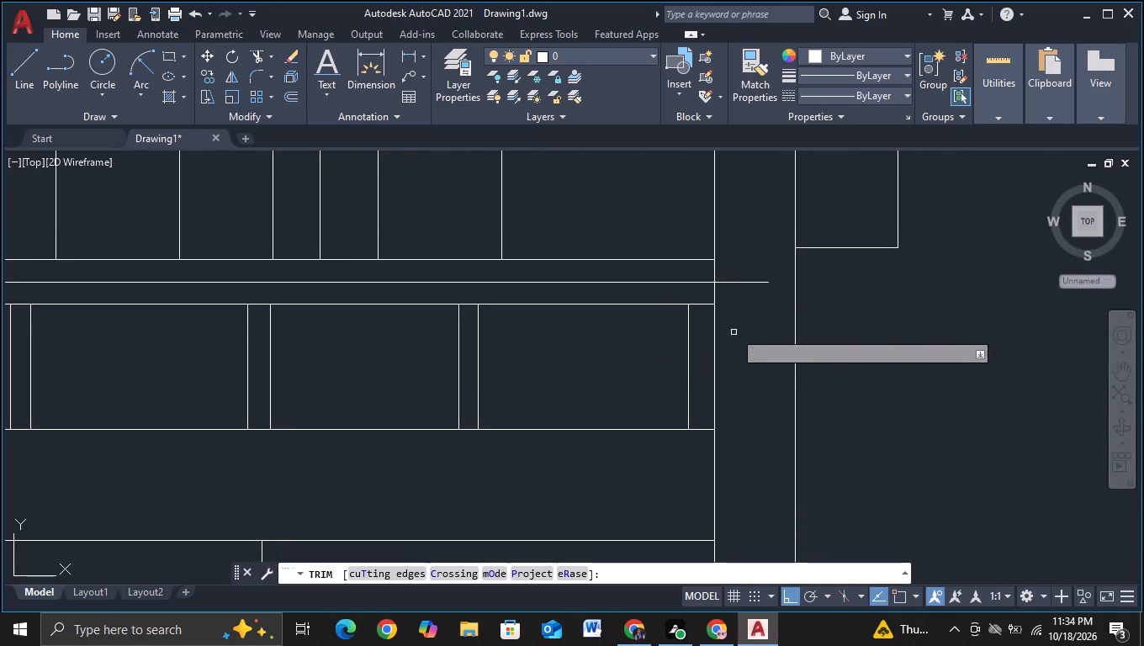
{"action": "left_click_drag", "start_coordinate": [747, 271], "coordinate": [749, 342]}
Trim the strip's lower top line across the gaps between the paired verticals and at both ends, leaving six separate panels.
{"action": "left_click", "coordinate": [702, 304]}
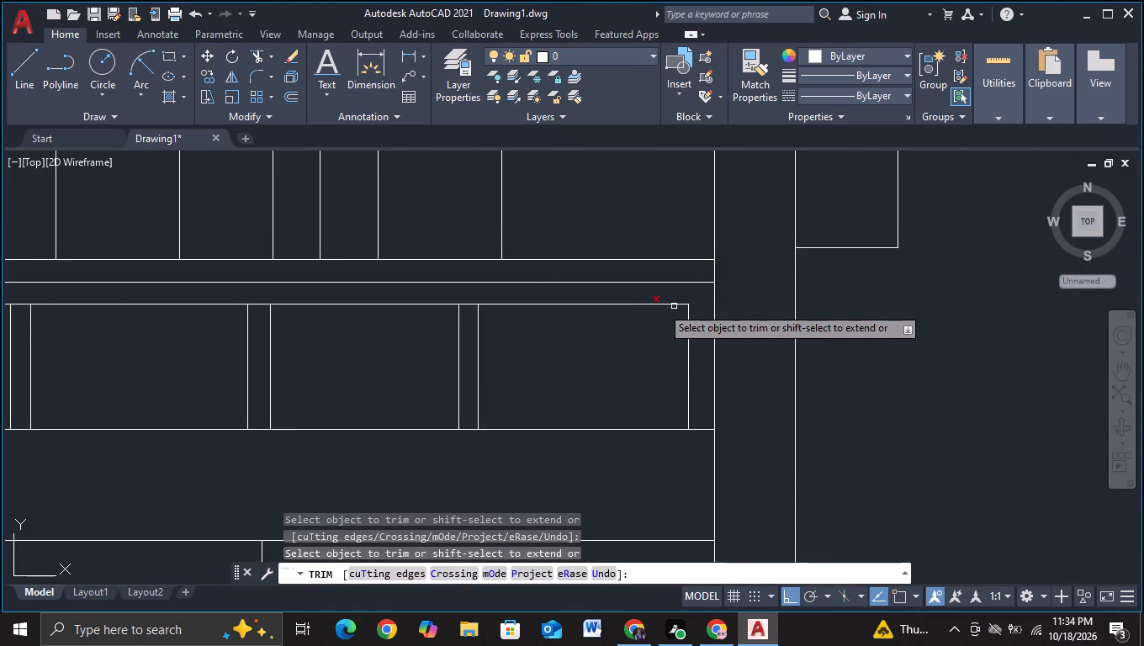
{"action": "left_click", "coordinate": [473, 302]}
{"action": "left_click", "coordinate": [466, 311]}
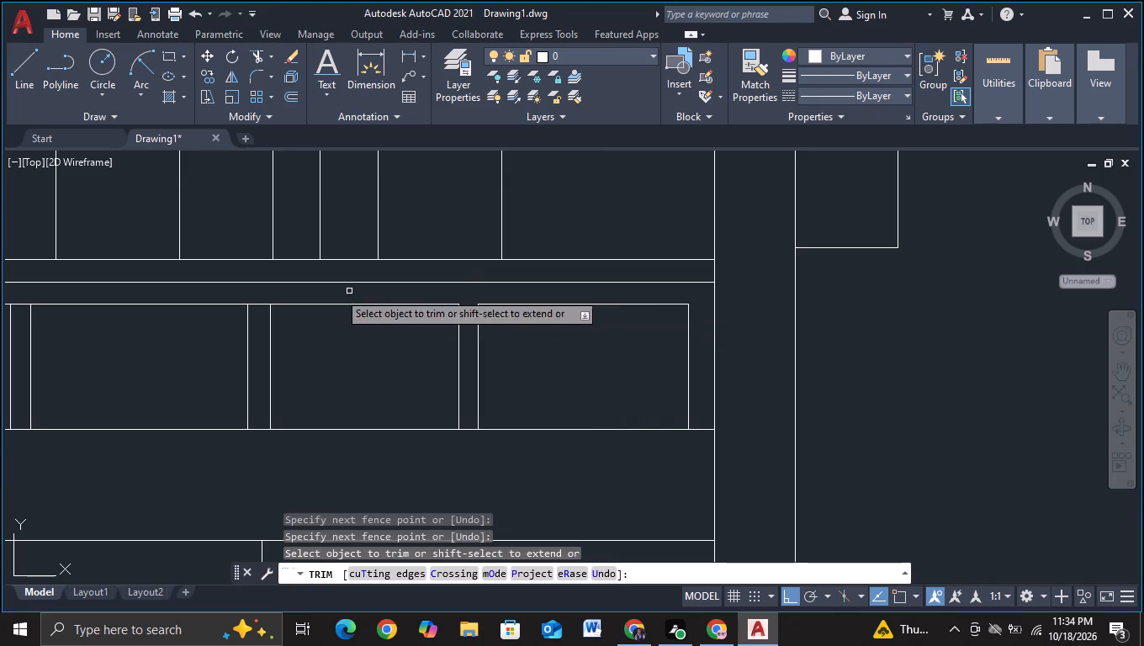
{"action": "left_click_drag", "start_coordinate": [269, 294], "coordinate": [259, 323]}
{"action": "middle_click_drag", "start_coordinate": [140, 356], "coordinate": [656, 336]}
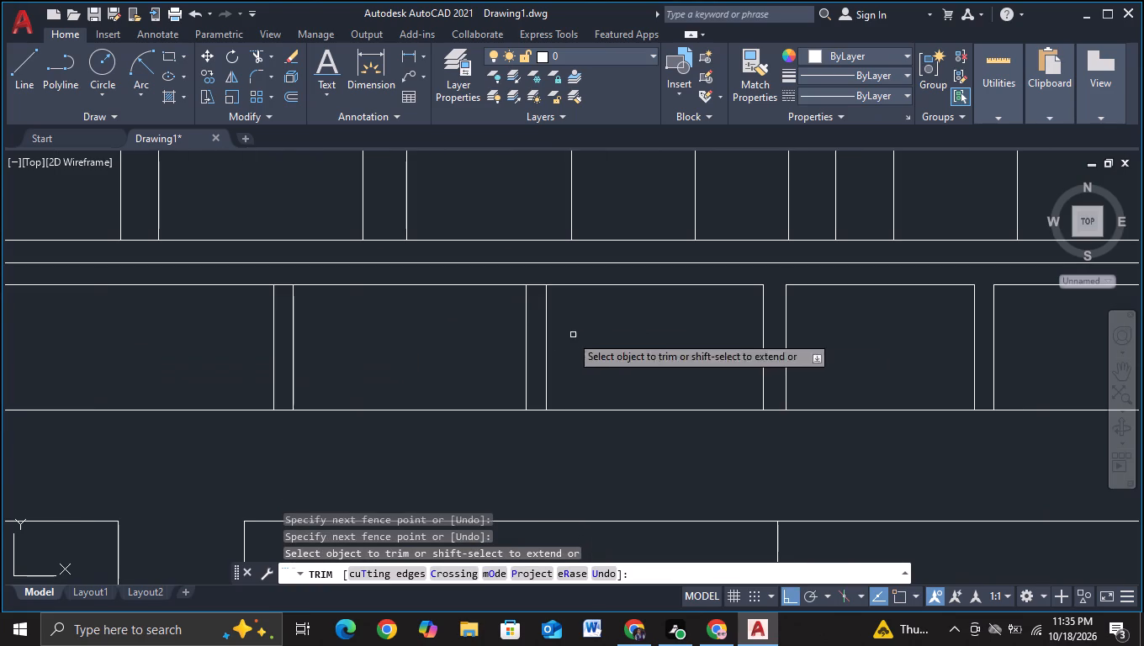
{"action": "left_click_drag", "start_coordinate": [543, 277], "coordinate": [539, 284]}
{"action": "left_click", "coordinate": [527, 298]}
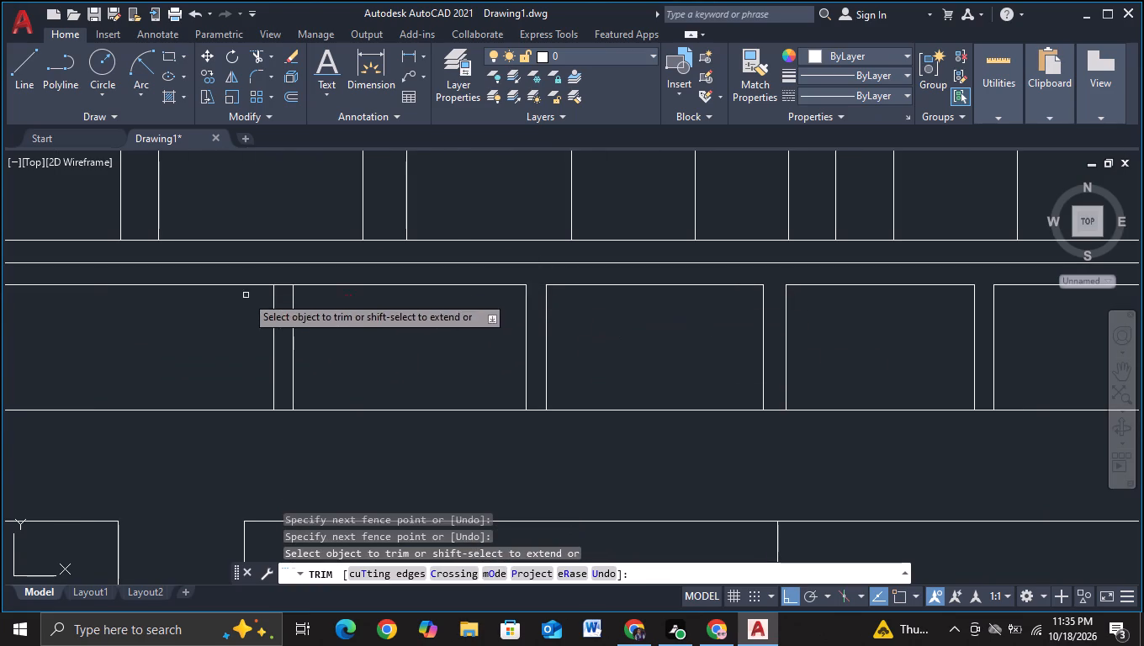
{"action": "left_click", "coordinate": [293, 276]}
{"action": "left_click", "coordinate": [283, 291]}
{"action": "middle_click_drag", "start_coordinate": [357, 335], "coordinate": [798, 326]}
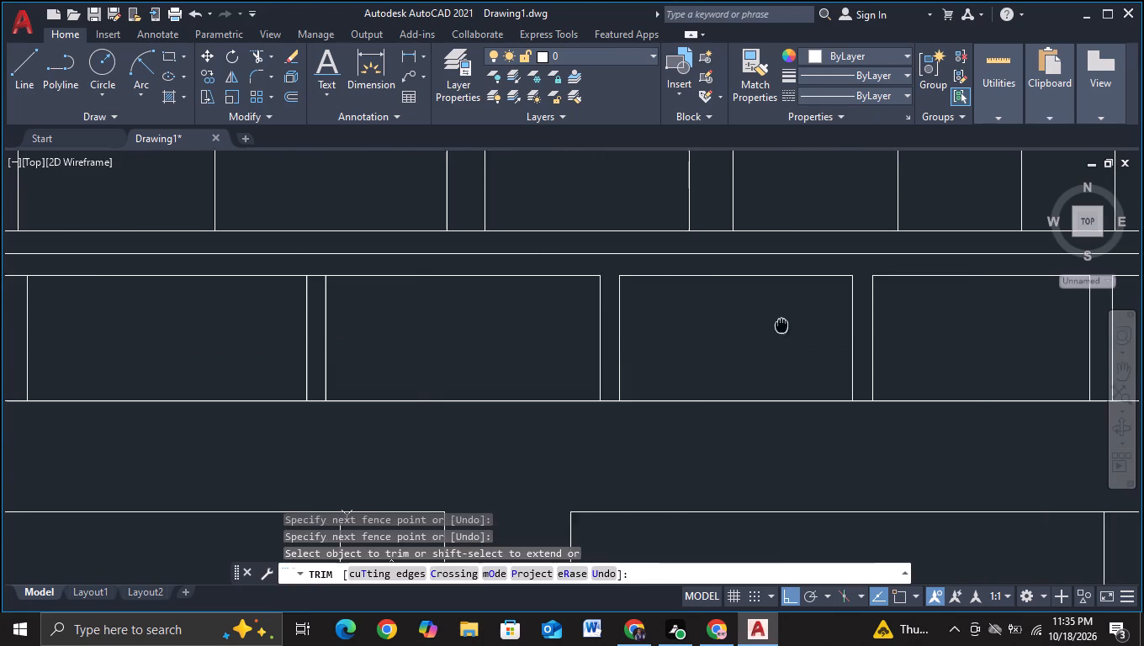
{"action": "left_click", "coordinate": [436, 273]}
{"action": "left_click", "coordinate": [433, 287]}
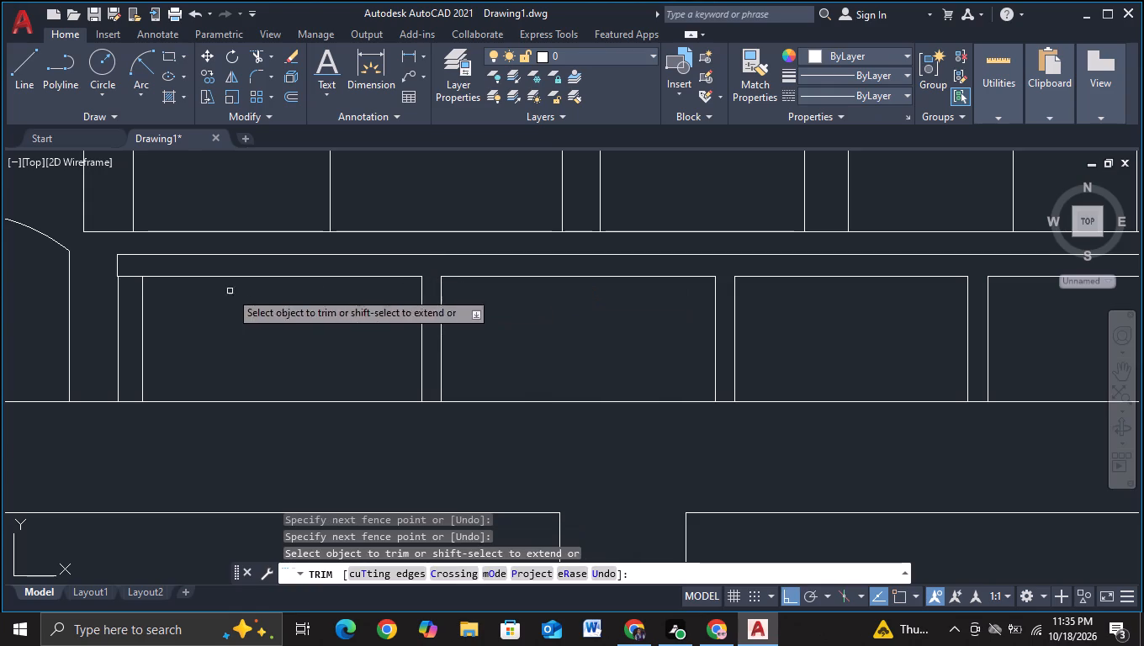
{"action": "left_click", "coordinate": [129, 264]}
{"action": "left_click", "coordinate": [129, 281]}
{"action": "key", "text": "Escape"}
{"action": "scroll", "coordinate": [230, 296], "scroll_direction": "down", "scroll_amount": 2}
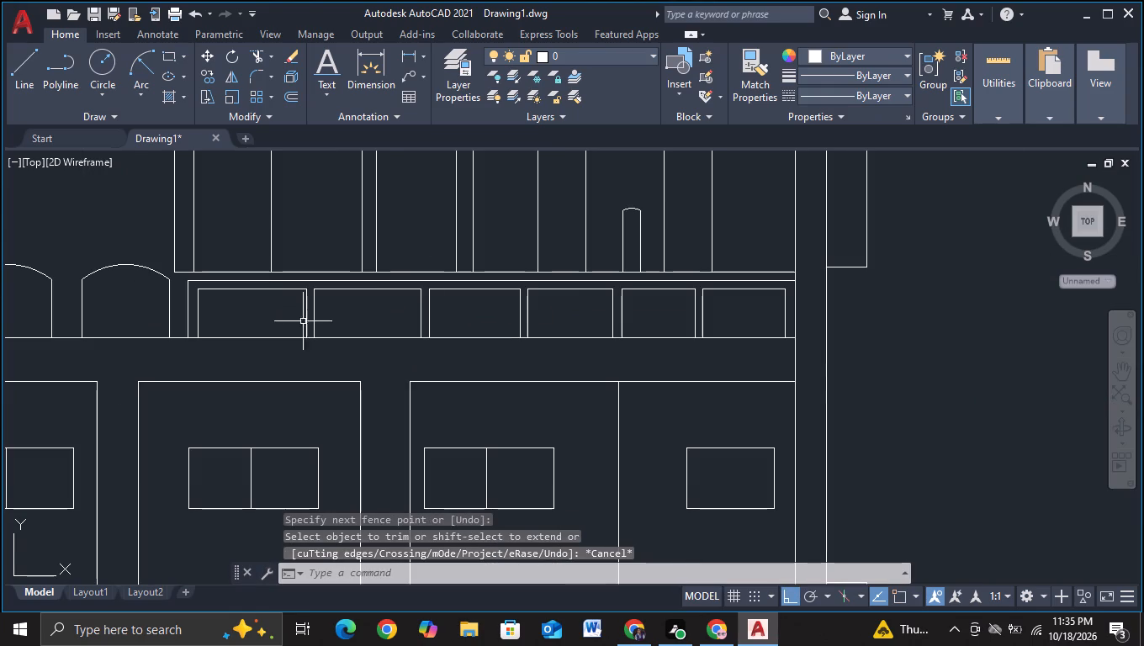
{"action": "middle_click_drag", "start_coordinate": [927, 398], "coordinate": [905, 366]}
{"action": "key", "text": "Escape"}
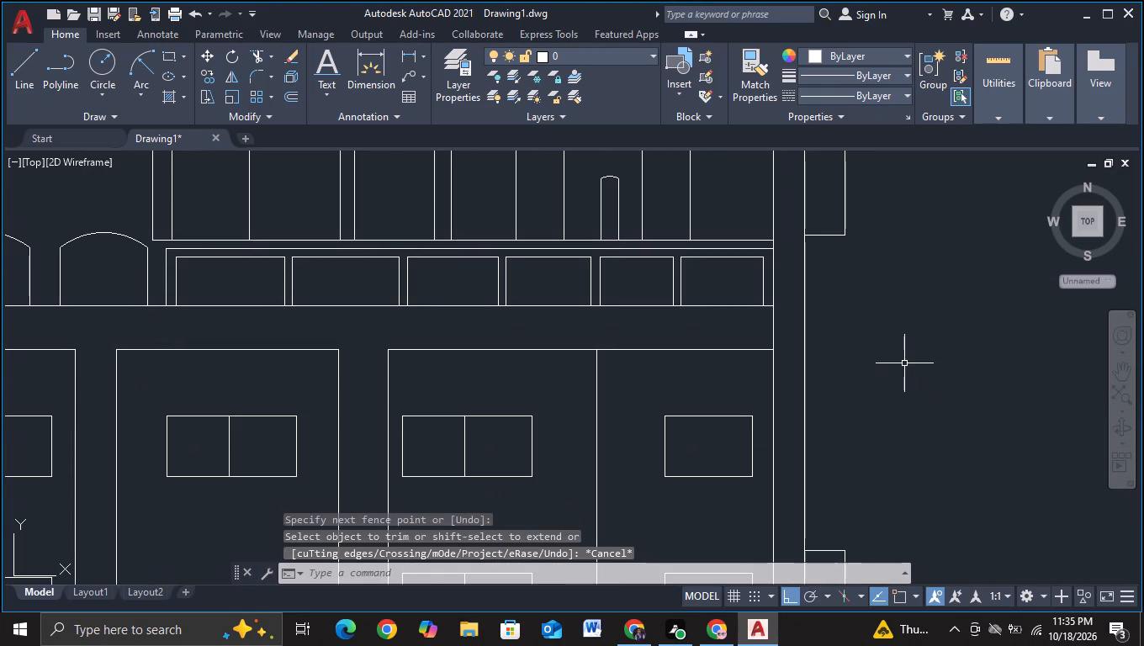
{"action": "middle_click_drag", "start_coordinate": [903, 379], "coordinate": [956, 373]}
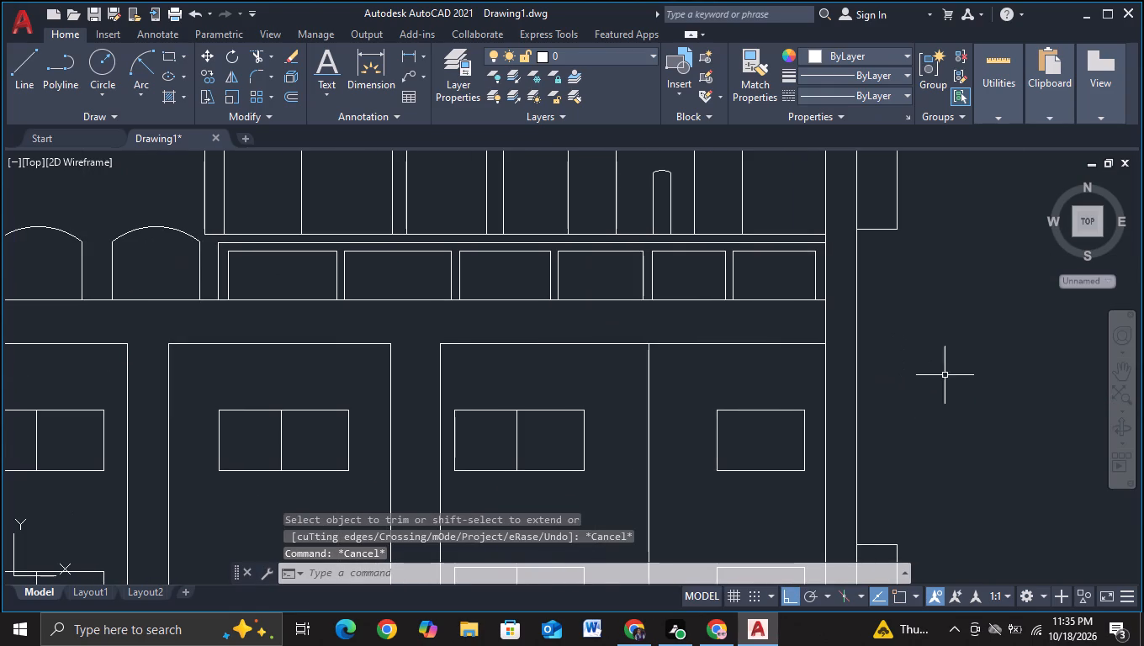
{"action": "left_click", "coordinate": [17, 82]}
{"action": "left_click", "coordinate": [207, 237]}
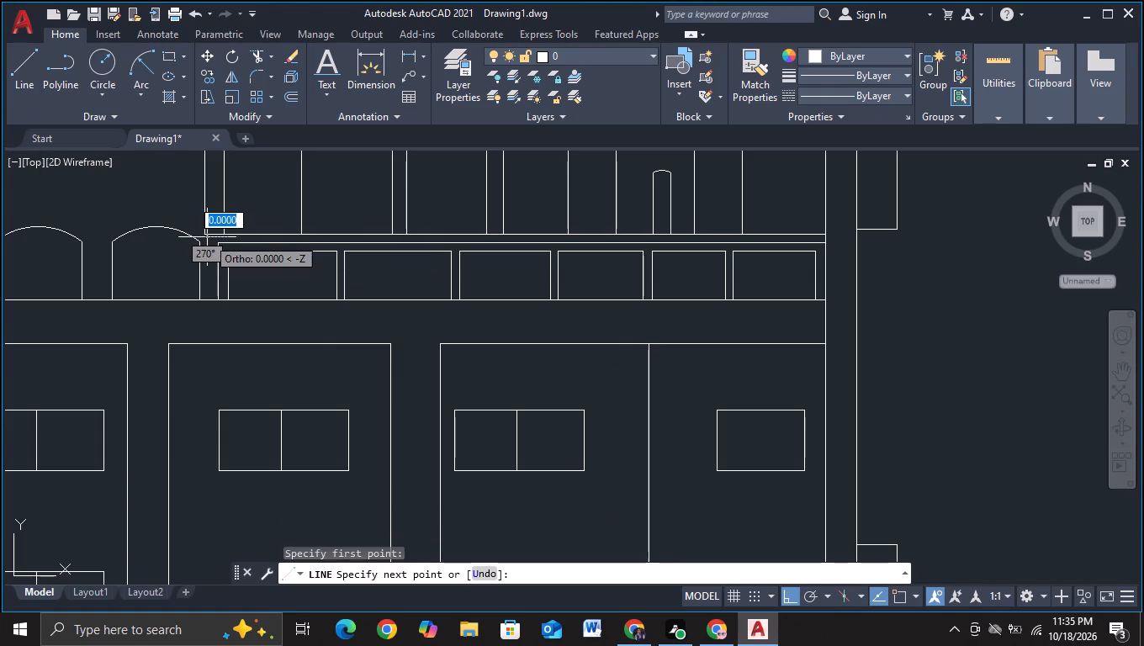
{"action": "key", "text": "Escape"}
Turn on object snap and draw a vertical line from the shaft's lower outer corner, beside the arches, down past the parapet's base line.
{"action": "left_click", "coordinate": [29, 79]}
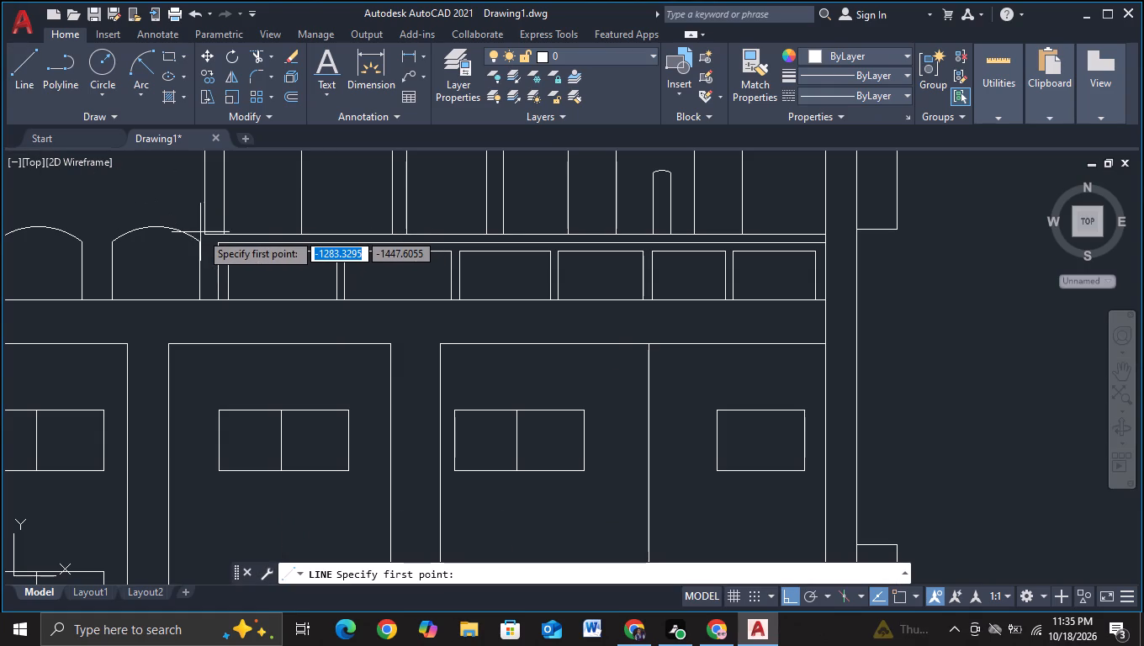
{"action": "key", "text": "F3"}
{"action": "left_click", "coordinate": [200, 232]}
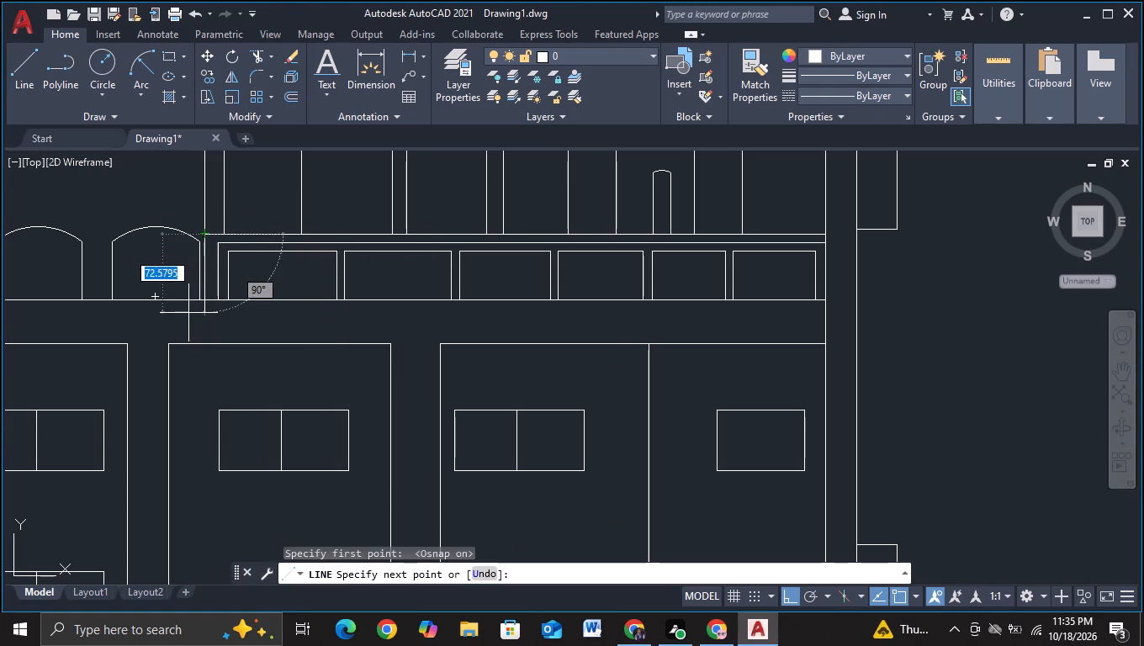
{"action": "key", "text": "Escape"}
{"action": "left_click", "coordinate": [188, 317]}
{"action": "key", "text": "Escape"}
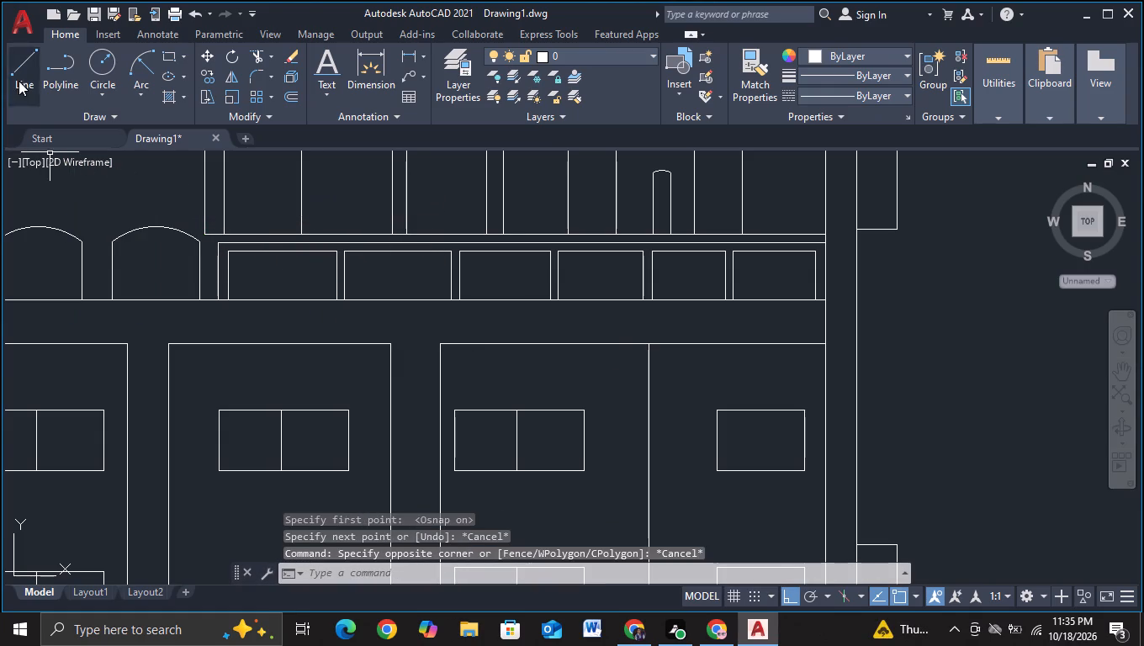
{"action": "left_click", "coordinate": [19, 81]}
{"action": "left_click", "coordinate": [201, 232]}
{"action": "left_click", "coordinate": [209, 323]}
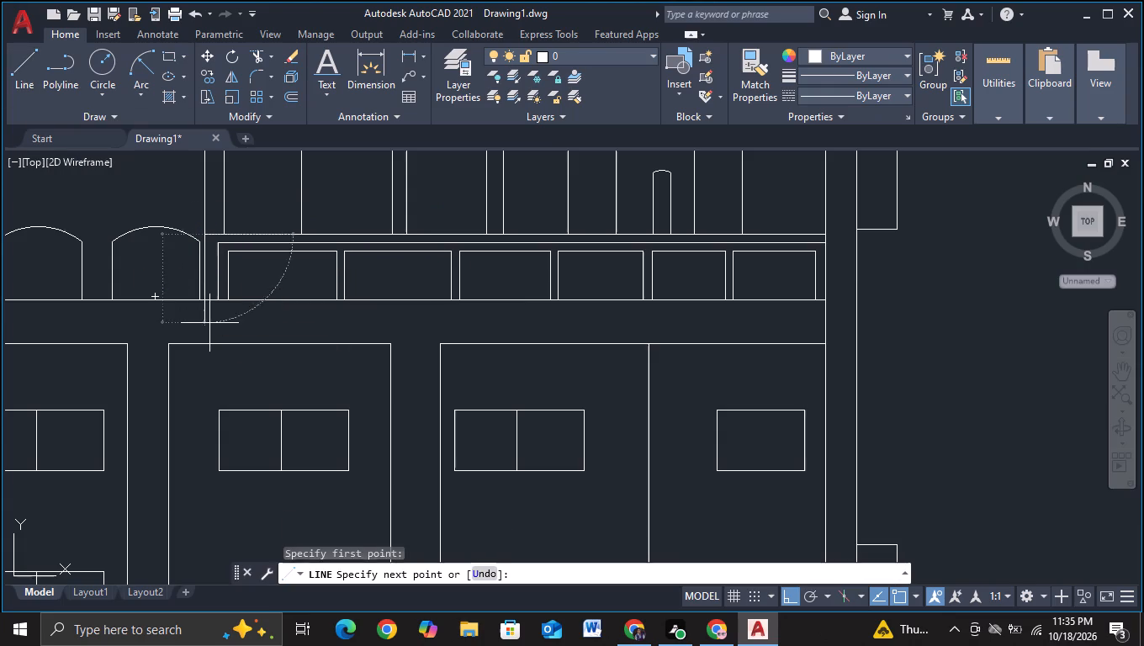
{"action": "key", "text": "Escape"}
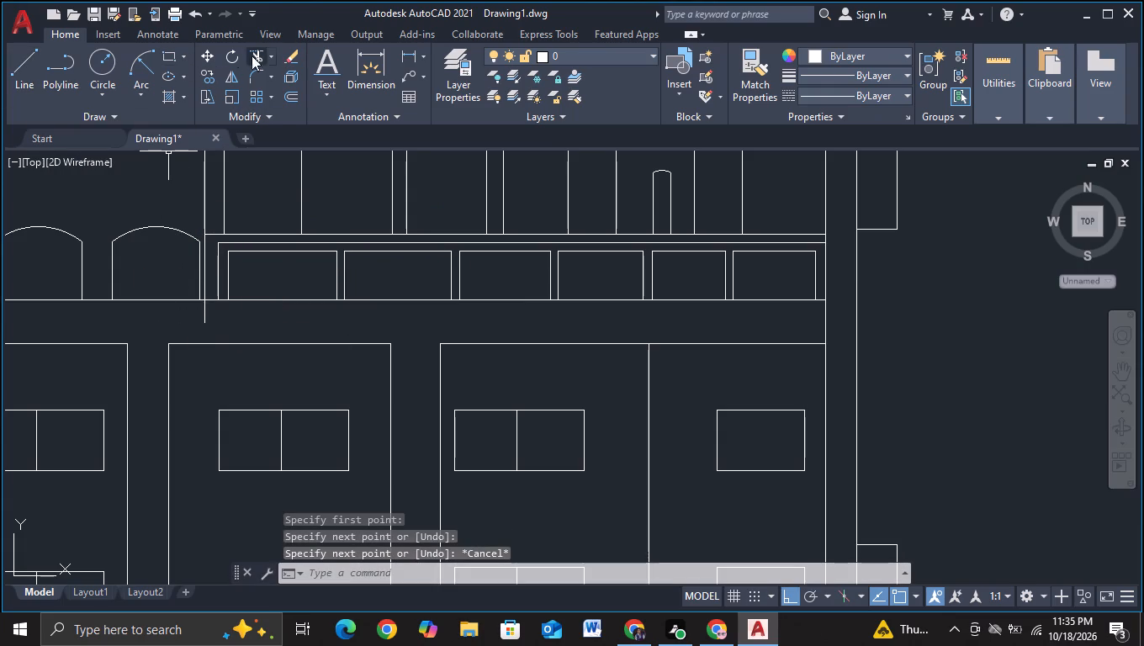
Trim the short horizontal piece between the shaft's paired verticals and the new line's overhang below the parapet's base line.
{"action": "left_click", "coordinate": [259, 55]}
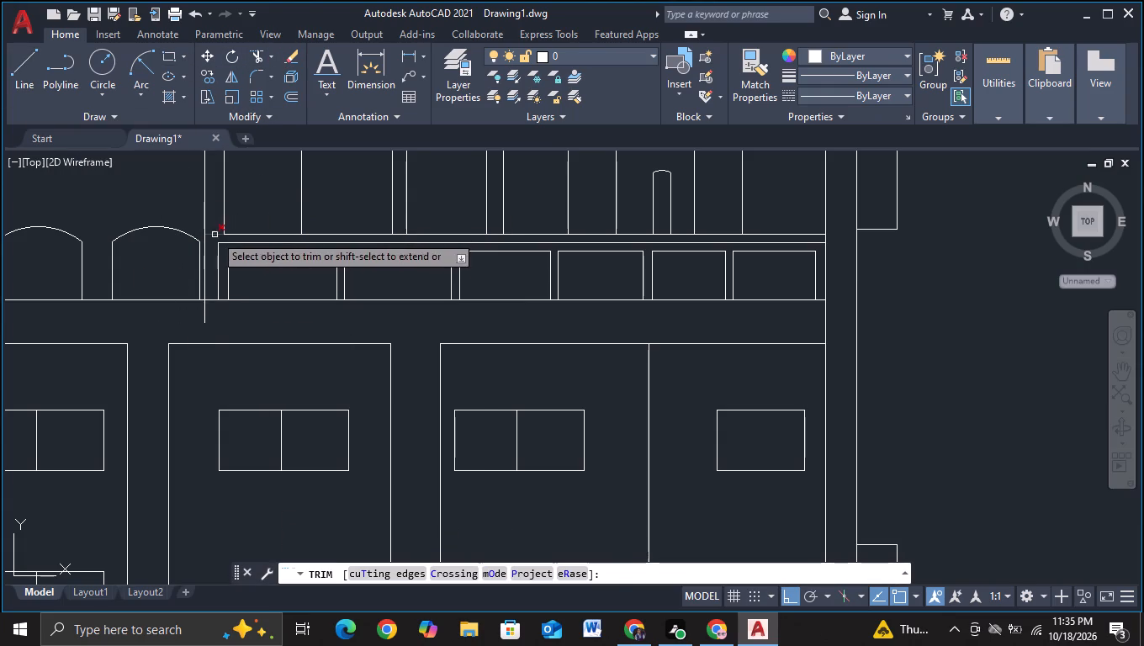
{"action": "left_click", "coordinate": [214, 235]}
{"action": "left_click", "coordinate": [202, 315]}
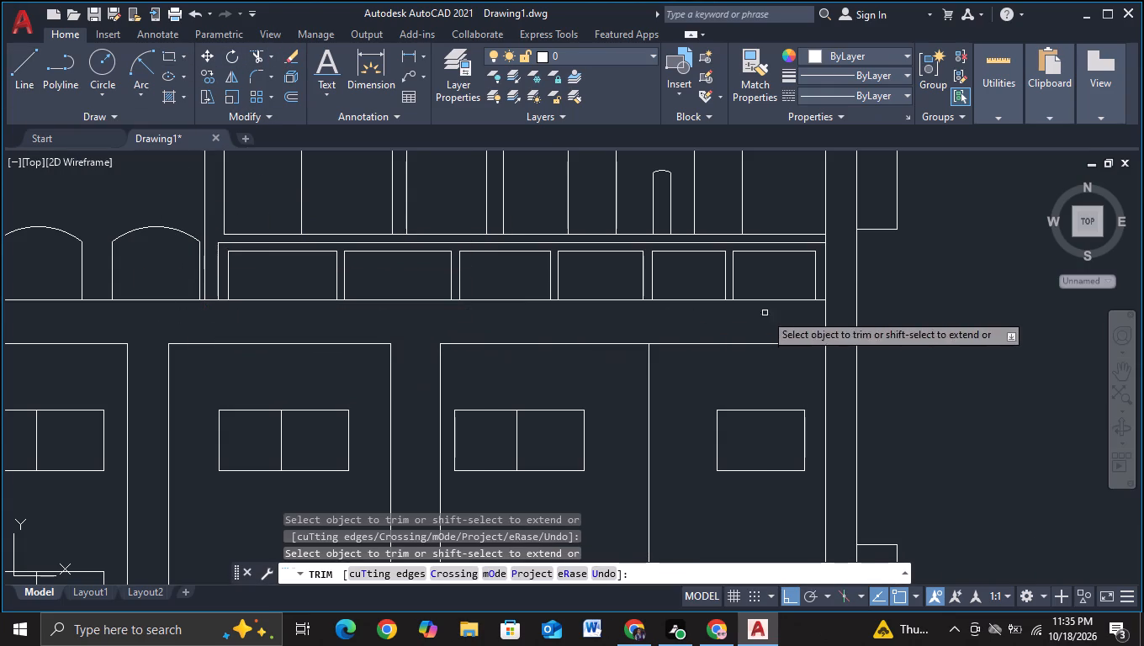
{"action": "scroll", "coordinate": [929, 331], "scroll_direction": "down", "scroll_amount": 2}
{"action": "middle_click_drag", "start_coordinate": [958, 368], "coordinate": [859, 349]}
{"action": "key", "text": "Escape"}
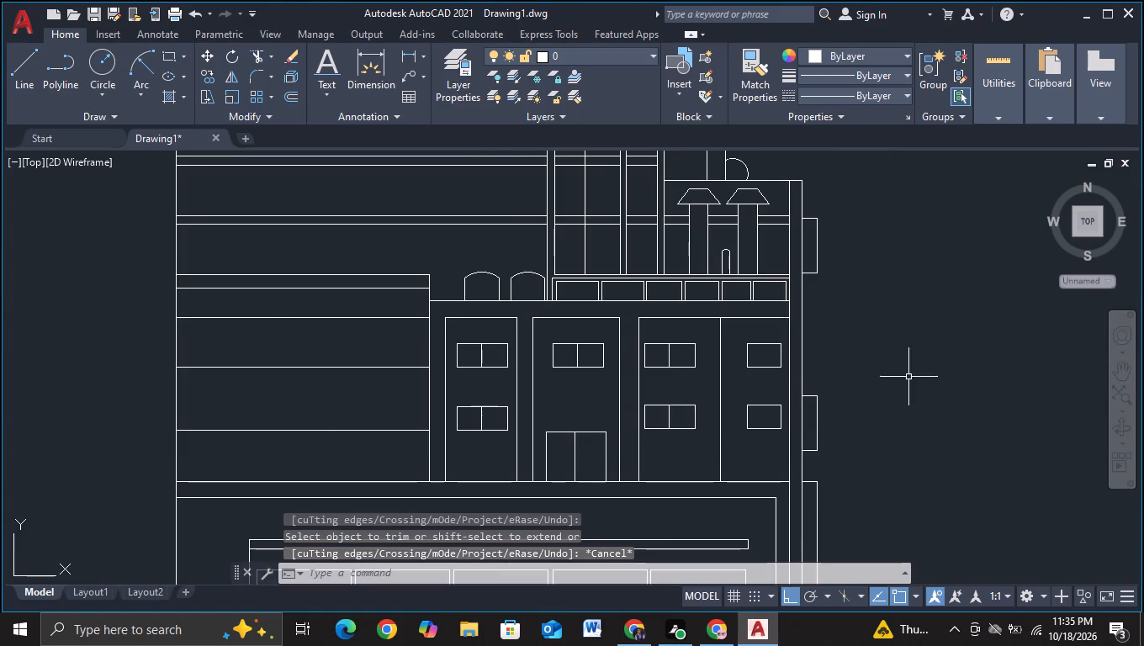
Draw a horizontal line across both capped columns above the parapet, just higher than the small arched opening.
{"action": "middle_click_drag", "start_coordinate": [911, 390], "coordinate": [799, 437]}
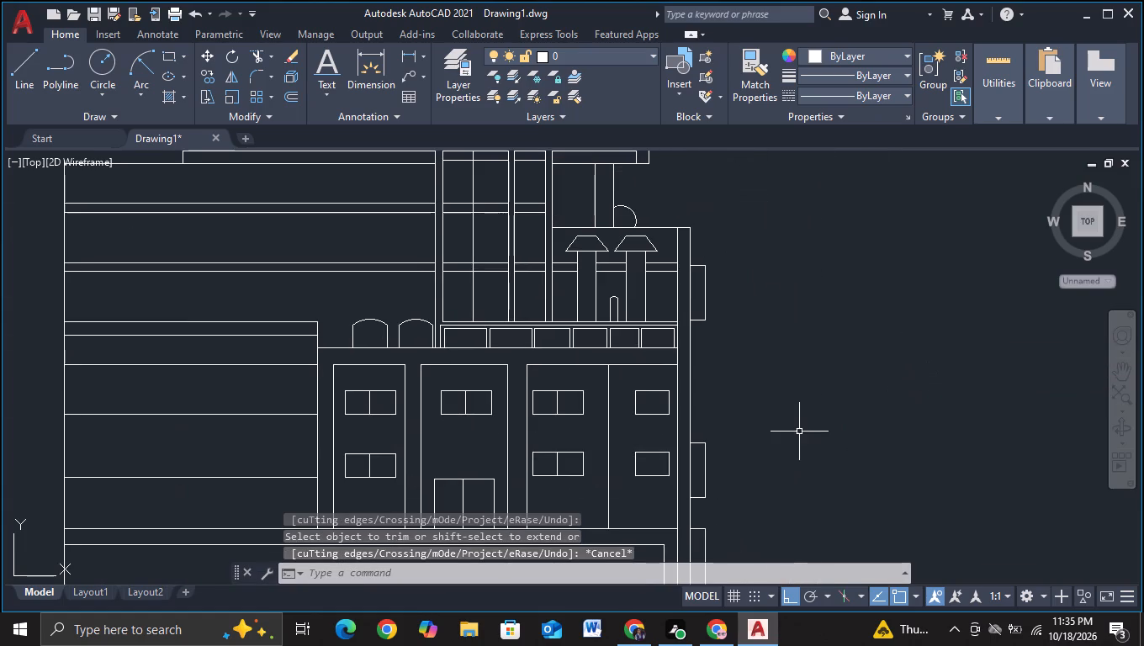
{"action": "left_click", "coordinate": [14, 70]}
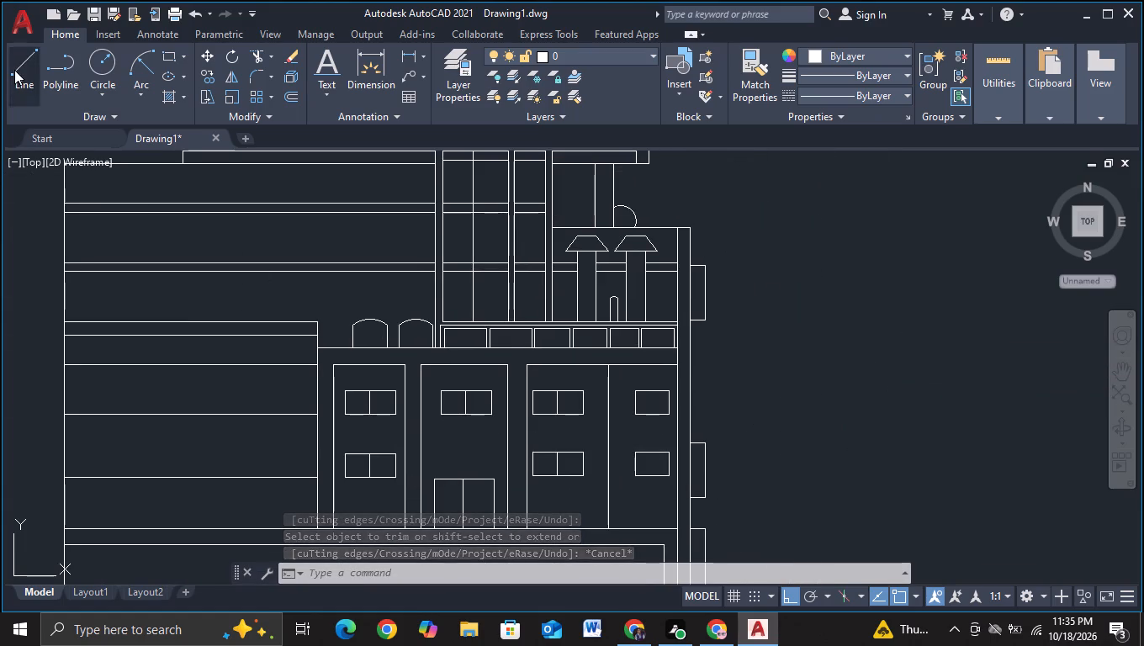
{"action": "scroll", "coordinate": [630, 306], "scroll_direction": "up", "scroll_amount": 2}
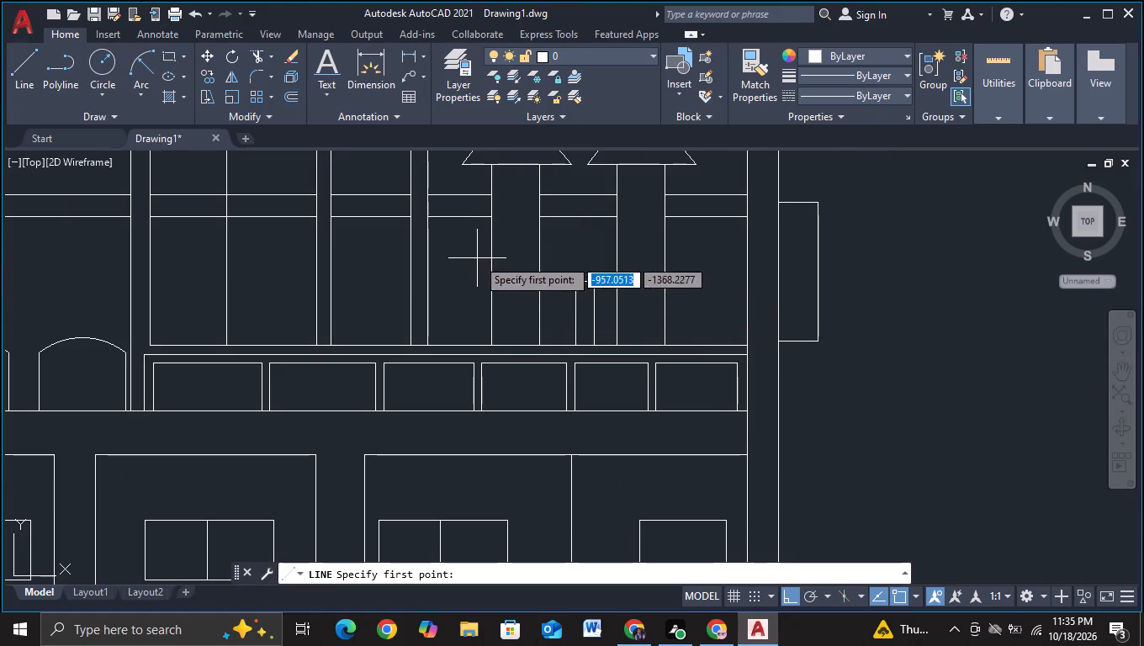
{"action": "left_click", "coordinate": [475, 256]}
{"action": "left_click", "coordinate": [685, 261]}
{"action": "key", "text": "Escape"}
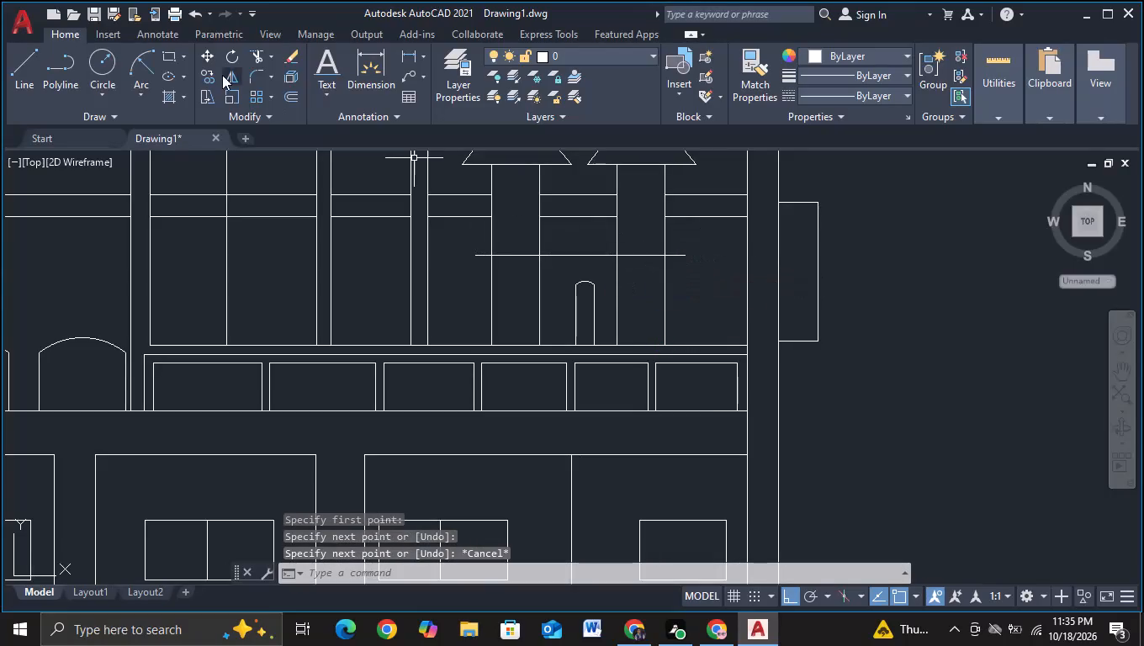
Trim the new horizontal line outside and between the two columns, leaving one segment inside each column.
{"action": "left_click", "coordinate": [255, 53]}
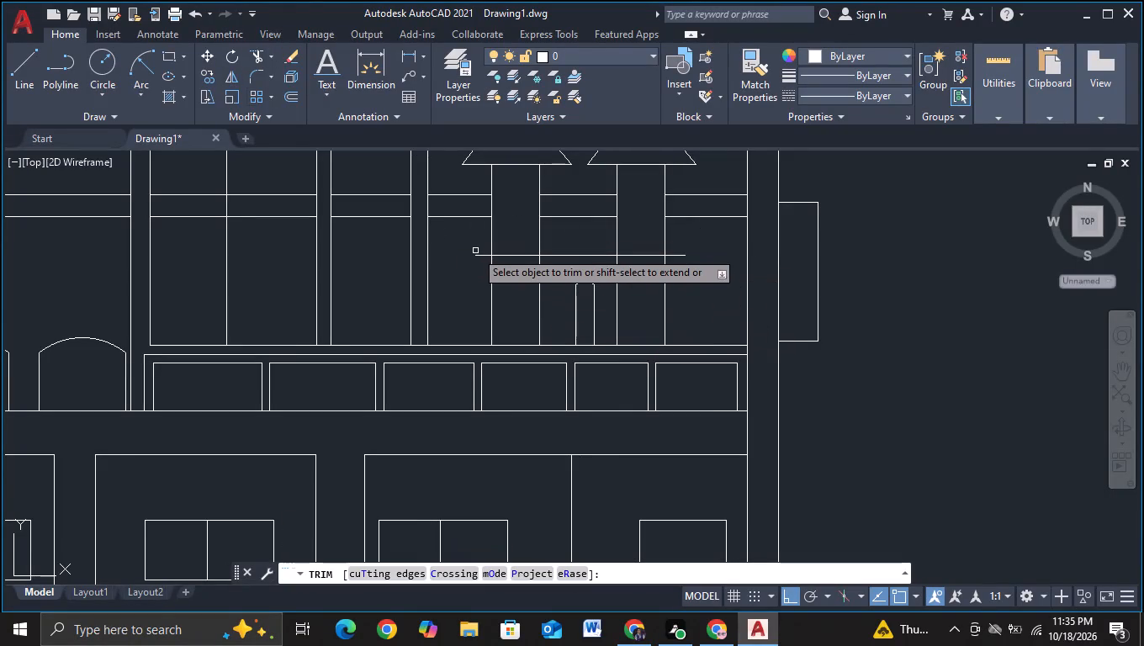
{"action": "left_click", "coordinate": [475, 254]}
{"action": "left_click_drag", "start_coordinate": [566, 241], "coordinate": [569, 279]}
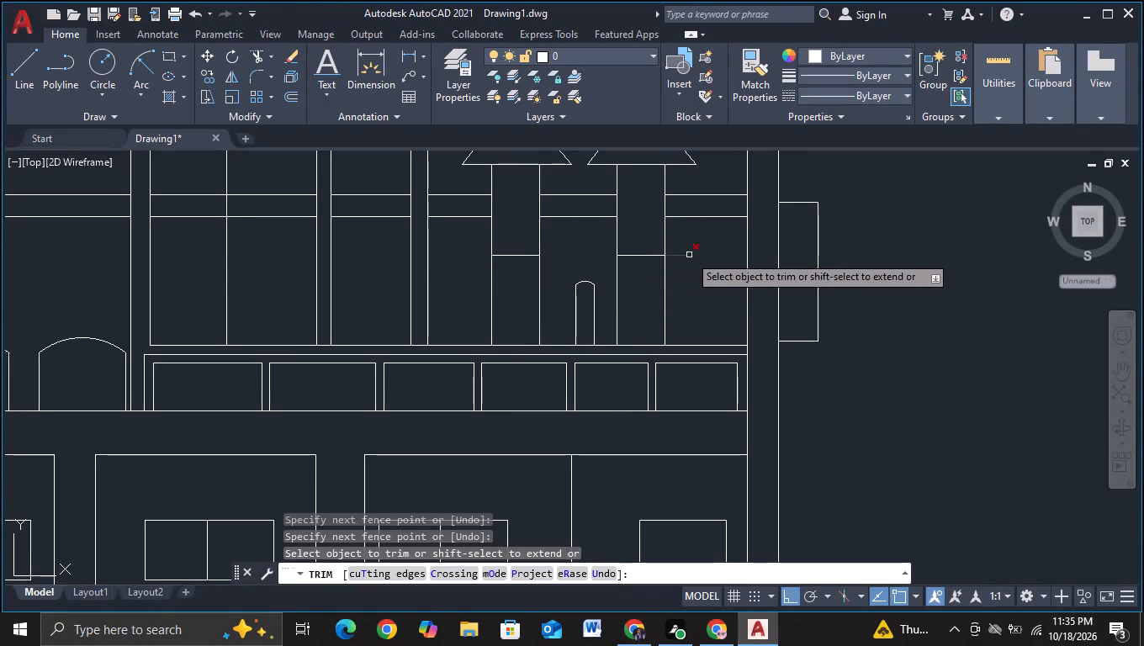
{"action": "left_click", "coordinate": [689, 255]}
{"action": "left_click_drag", "start_coordinate": [682, 254], "coordinate": [683, 279]}
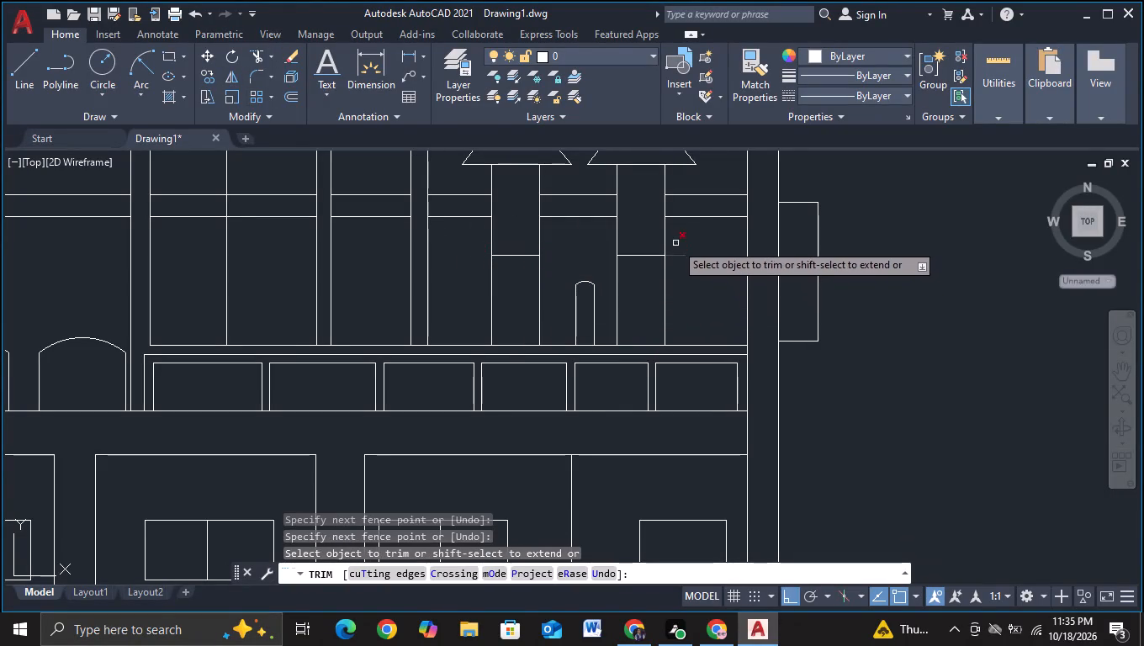
{"action": "left_click_drag", "start_coordinate": [673, 236], "coordinate": [681, 284]}
{"action": "scroll", "coordinate": [681, 284], "scroll_direction": "down", "scroll_amount": 2}
{"action": "key", "text": "Escape"}
{"action": "scroll", "coordinate": [851, 331], "scroll_direction": "down", "scroll_amount": 2}
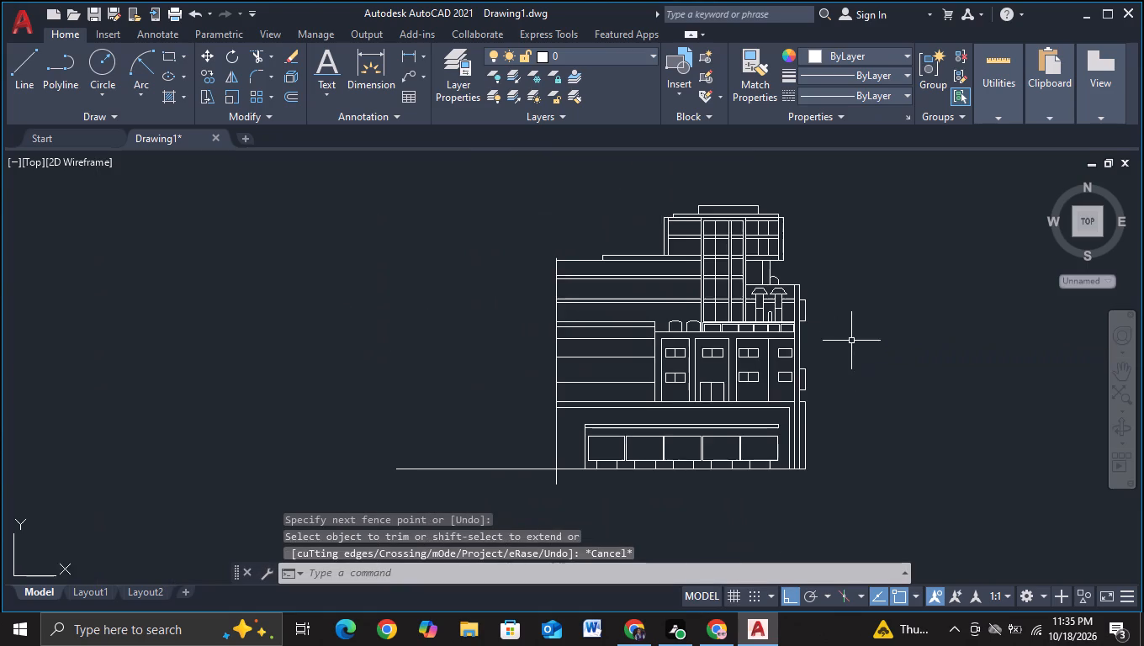
Draw a horizontal line from the roof slab's upper left corner to above the building's left edge, extending the slab's top line.
{"action": "middle_click_drag", "start_coordinate": [866, 384], "coordinate": [851, 314]}
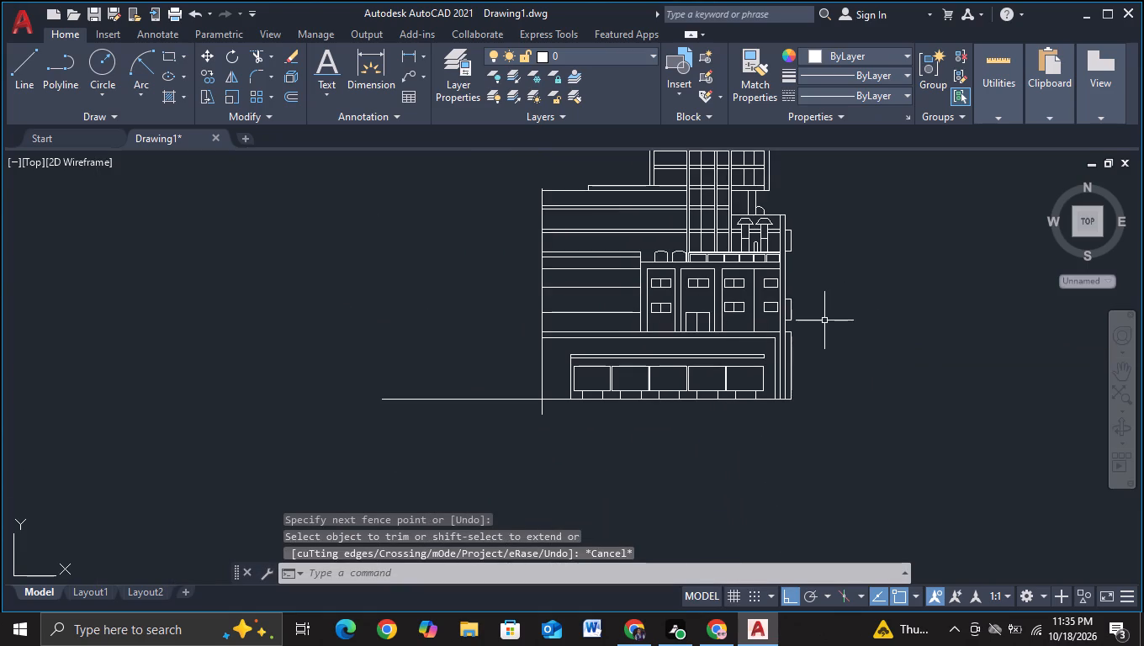
{"action": "middle_click_drag", "start_coordinate": [824, 320], "coordinate": [824, 359]}
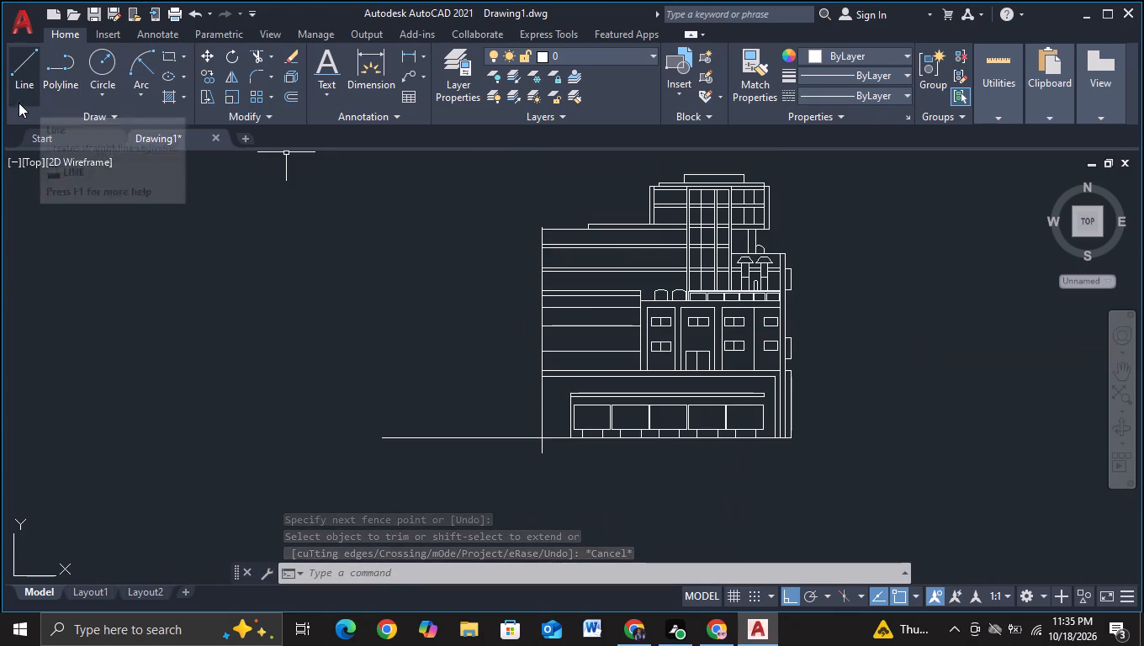
{"action": "left_click", "coordinate": [24, 76]}
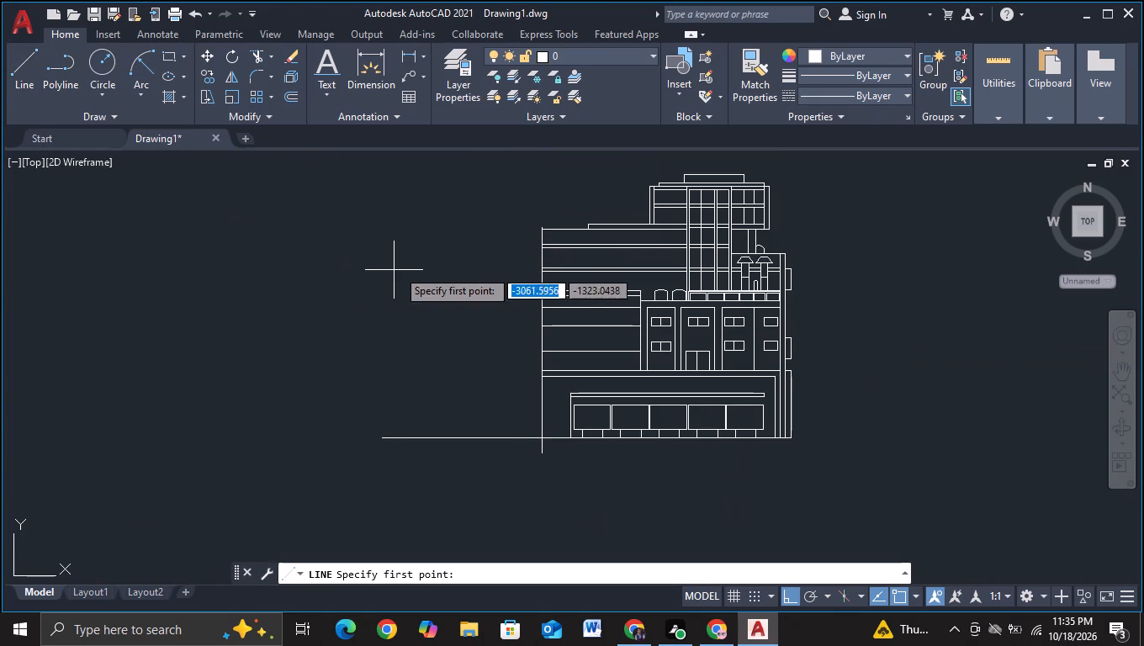
{"action": "scroll", "coordinate": [401, 268], "scroll_direction": "up", "scroll_amount": 1}
{"action": "left_click", "coordinate": [692, 199]}
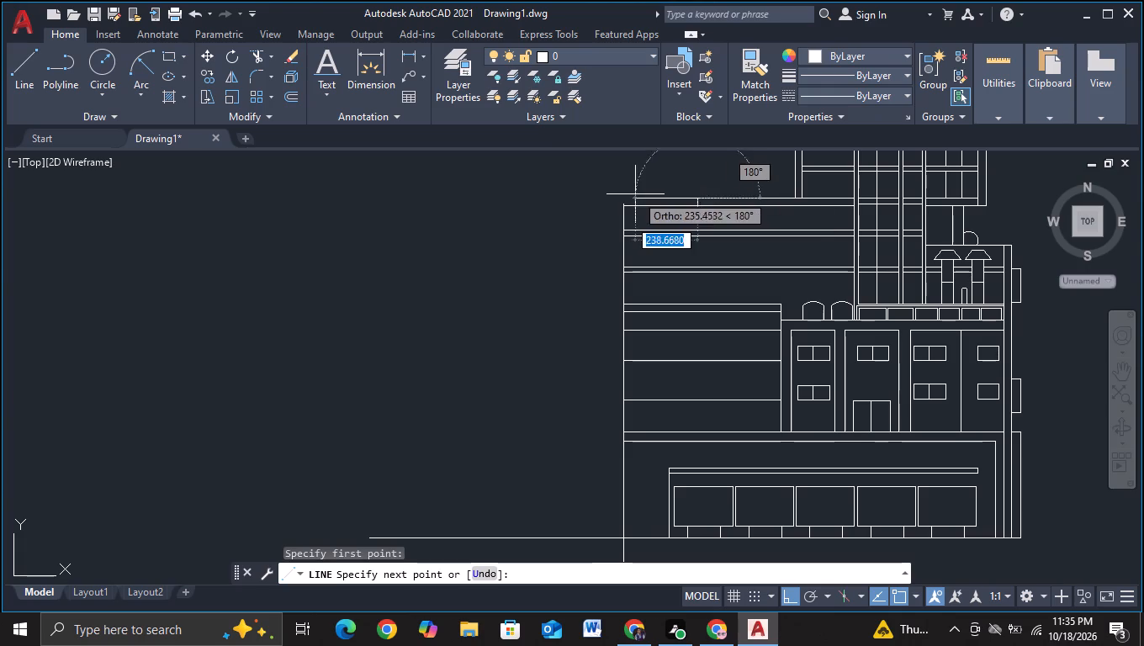
{"action": "left_click", "coordinate": [621, 199]}
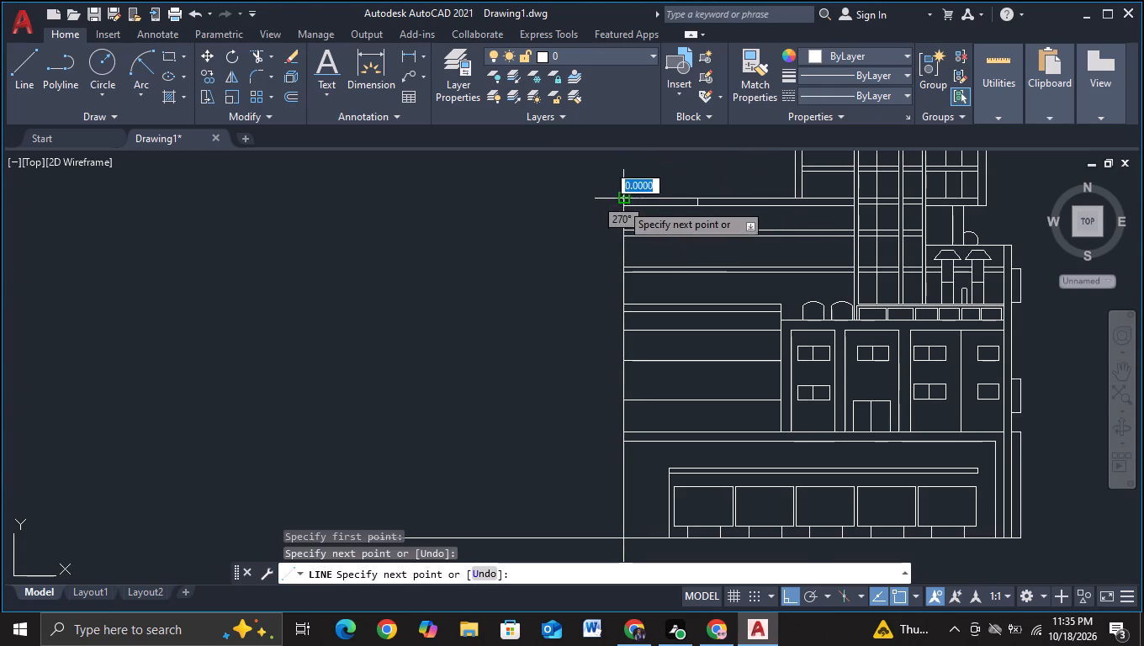
{"action": "left_click", "coordinate": [621, 203]}
{"action": "key", "text": "Escape"}
Draw a short vertical line from the building's upper left corner to the extended roof line, closing the slab's end.
{"action": "left_click", "coordinate": [0, 66]}
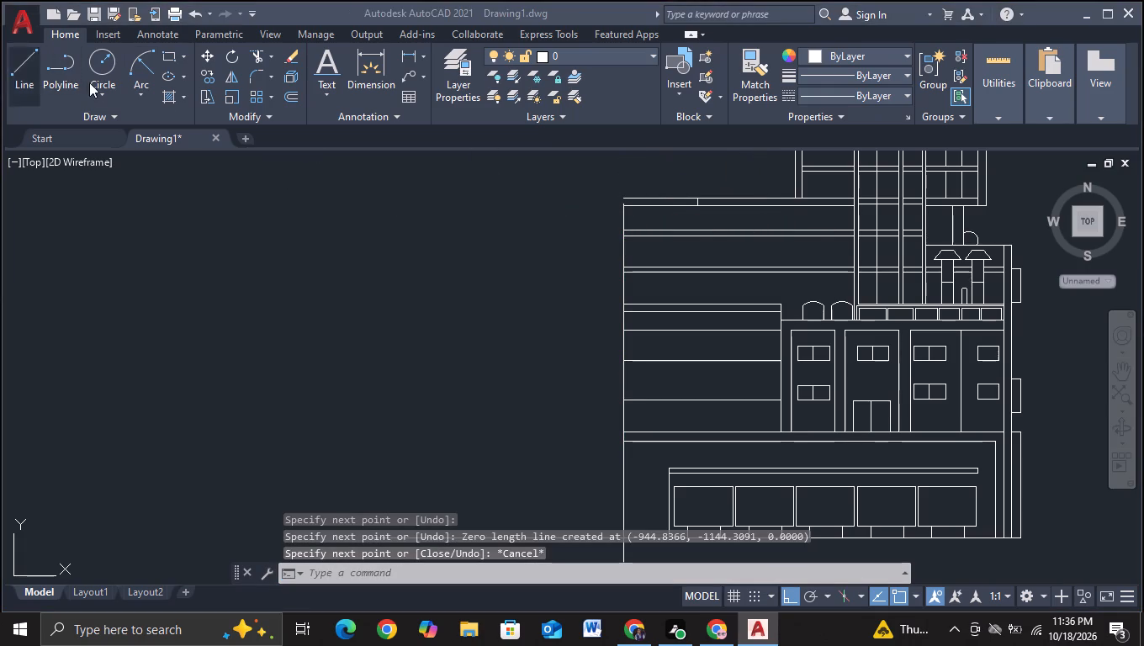
{"action": "left_click", "coordinate": [24, 71]}
{"action": "scroll", "coordinate": [388, 233], "scroll_direction": "up", "scroll_amount": 2}
{"action": "middle_click_drag", "start_coordinate": [396, 239], "coordinate": [0, 267]}
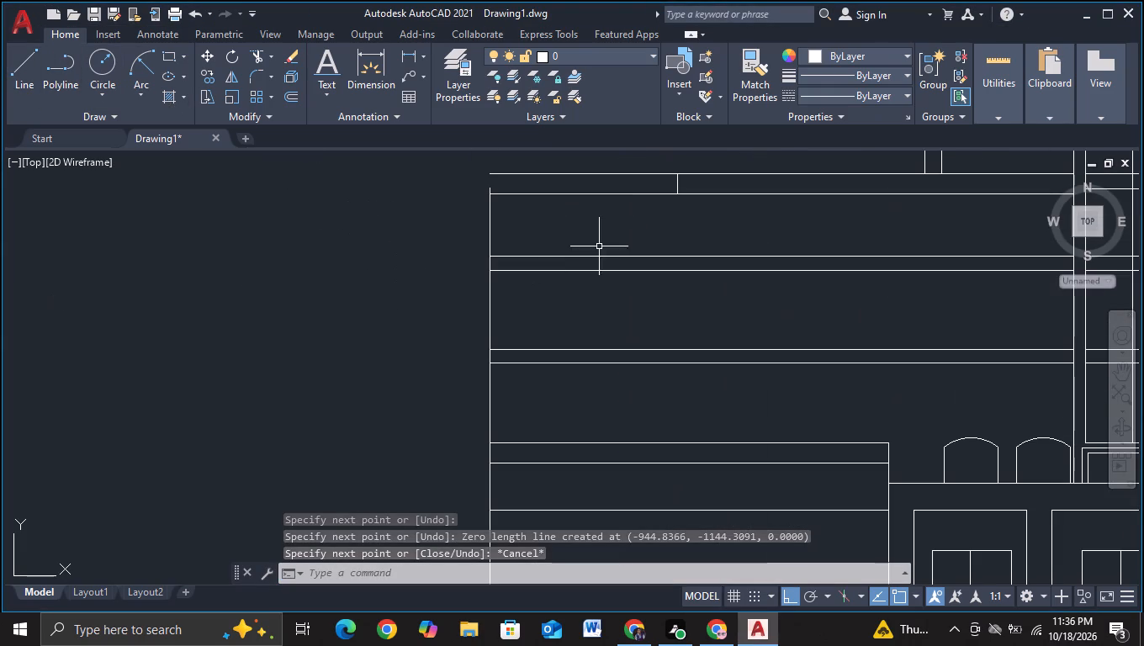
{"action": "left_click", "coordinate": [14, 76]}
{"action": "left_click", "coordinate": [487, 191]}
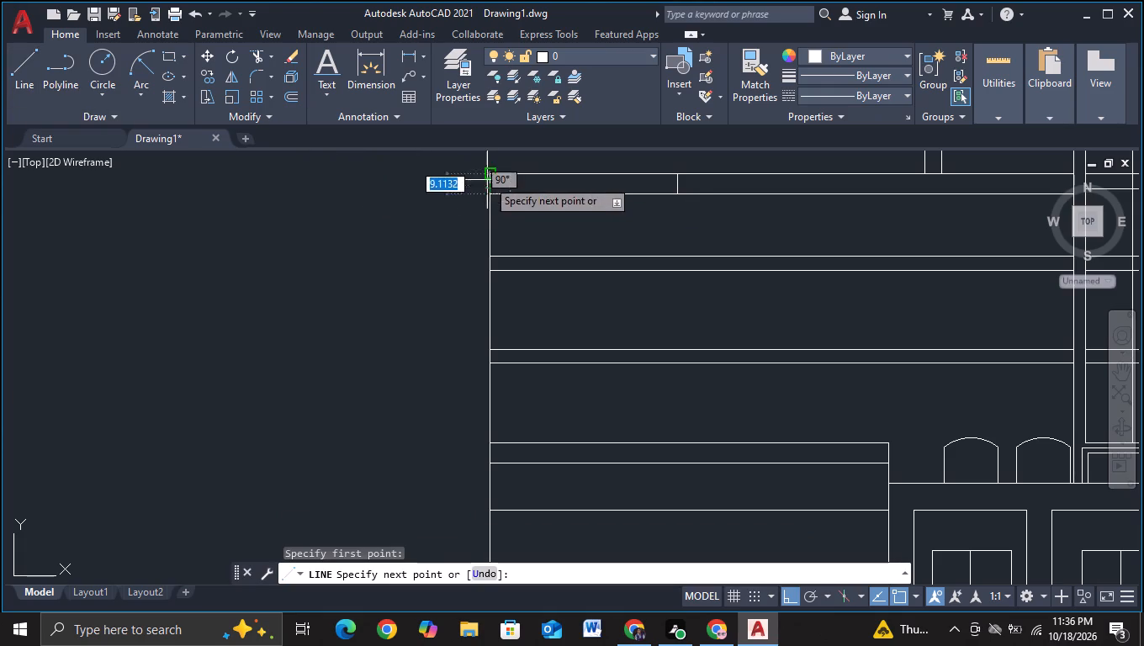
{"action": "left_click", "coordinate": [487, 179]}
{"action": "key", "text": "Escape"}
Trim away the short vertical line at the roof slab's former end.
{"action": "left_click", "coordinate": [252, 50]}
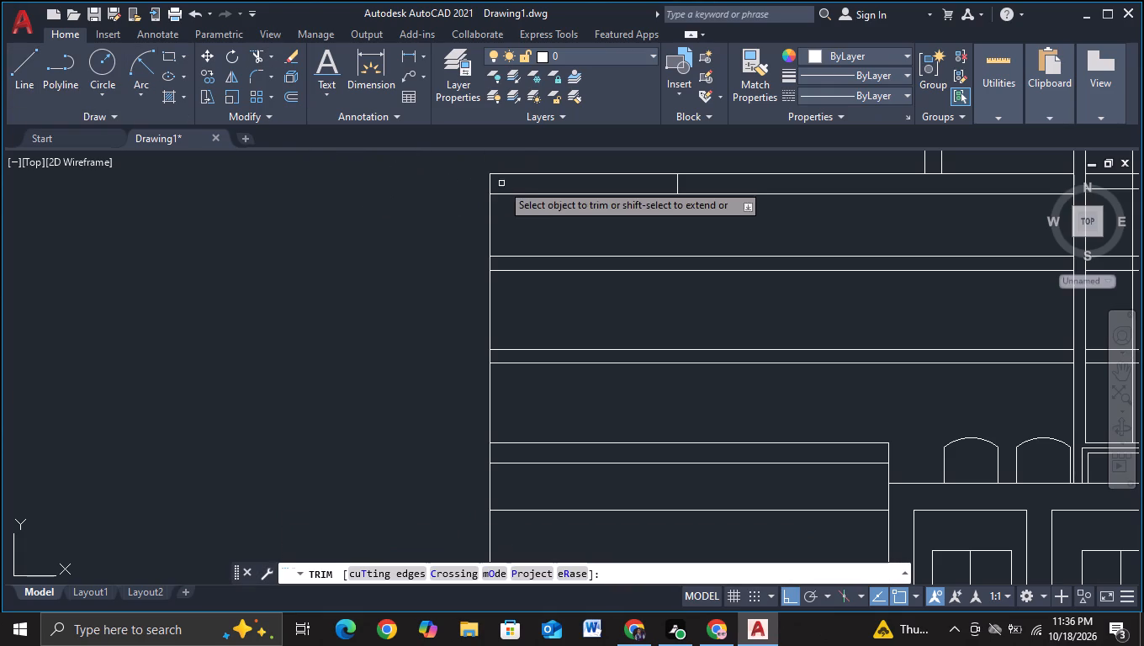
{"action": "left_click", "coordinate": [675, 186]}
{"action": "key", "text": "Escape"}
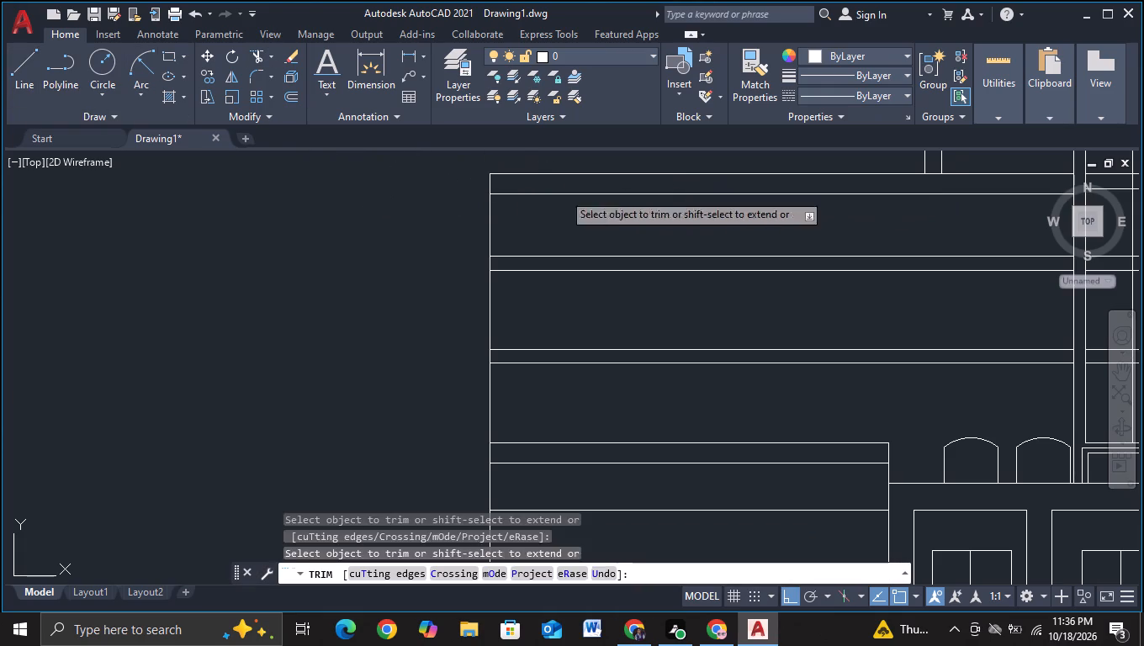
Draw a vertical line just inside the building's left edge, running from above the roof to below the ground line.
{"action": "scroll", "coordinate": [402, 206], "scroll_direction": "down", "scroll_amount": 2}
{"action": "left_click", "coordinate": [14, 77]}
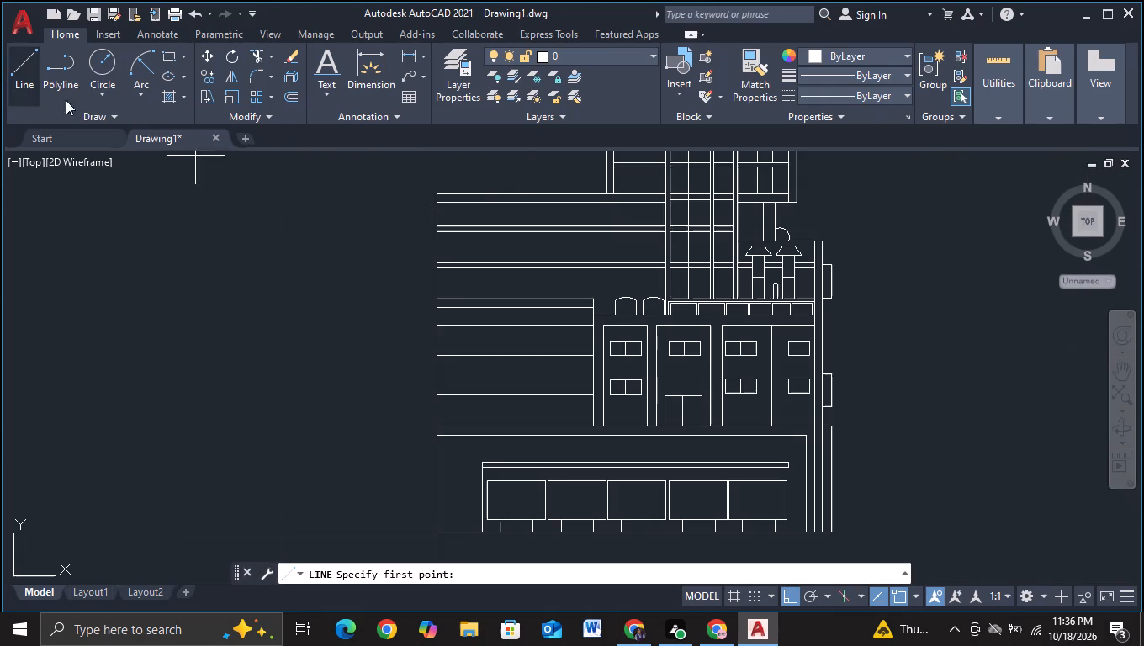
{"action": "scroll", "coordinate": [236, 264], "scroll_direction": "down", "scroll_amount": 1}
{"action": "middle_click_drag", "start_coordinate": [241, 292], "coordinate": [252, 270]}
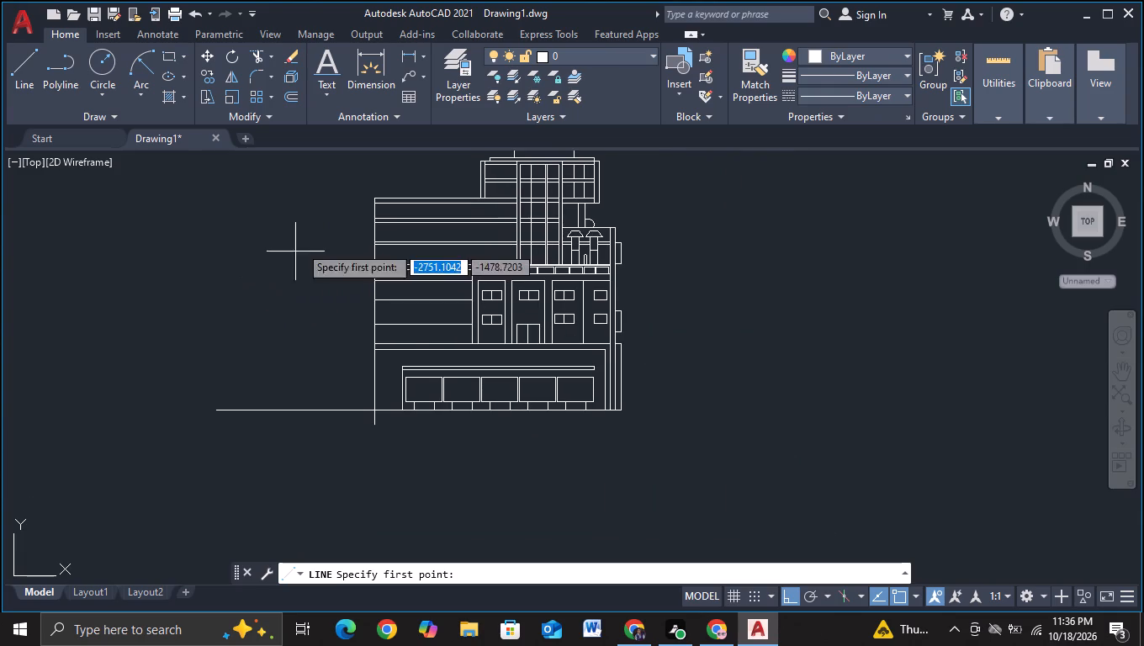
{"action": "left_click", "coordinate": [387, 188]}
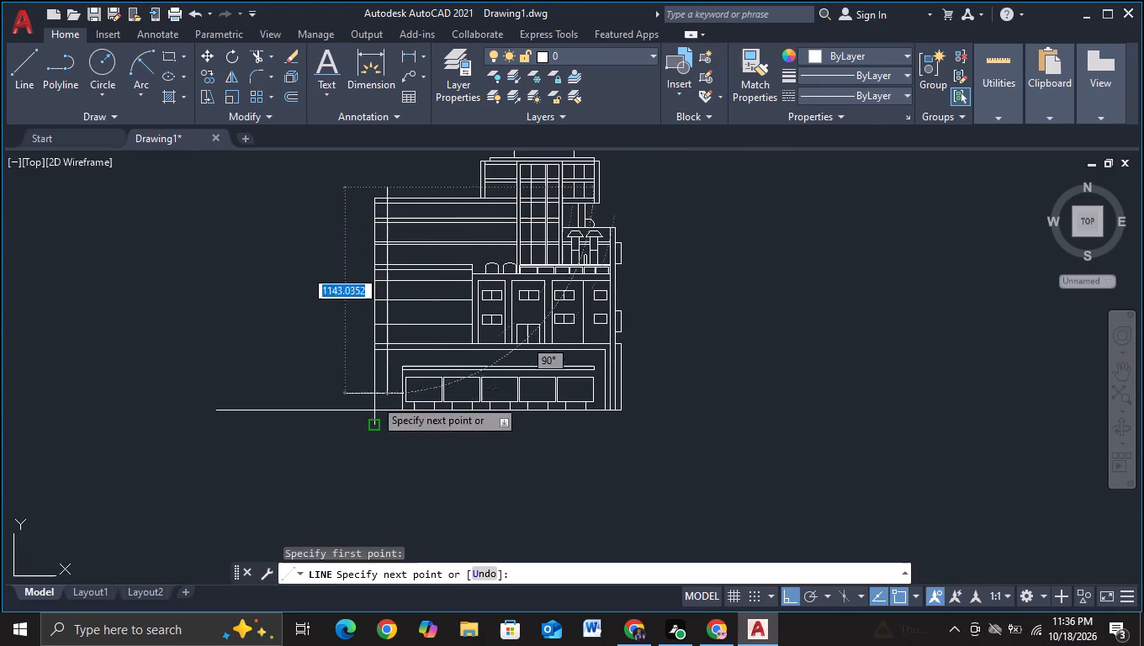
{"action": "left_click", "coordinate": [383, 447]}
{"action": "key", "text": "Escape"}
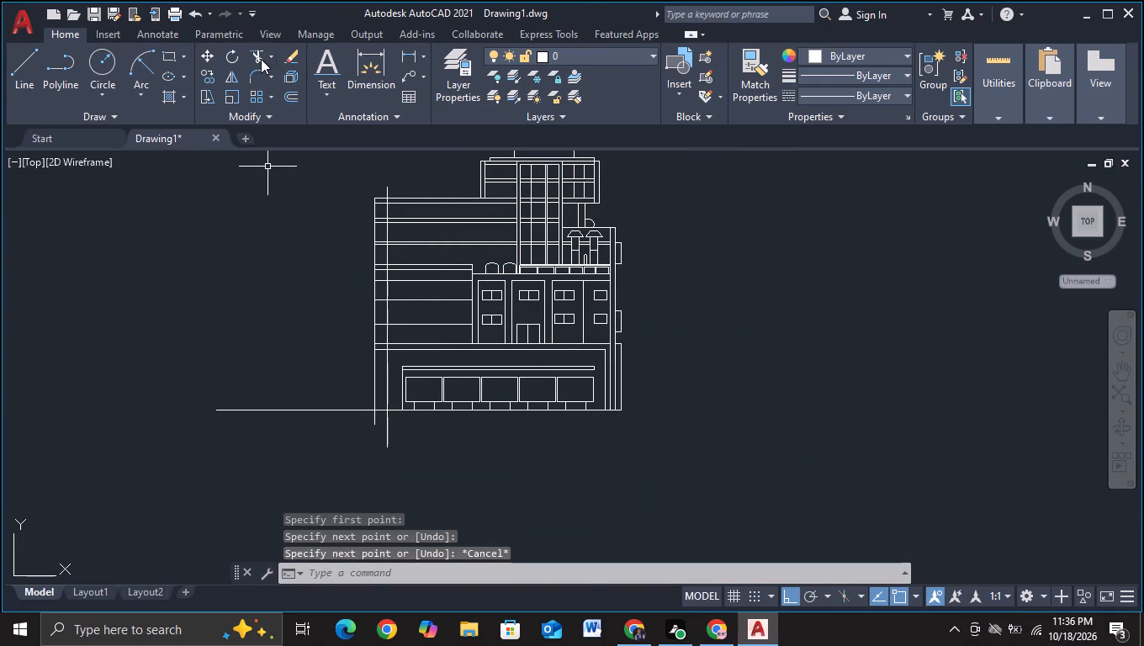
Trim the horizontal lines between the building's left edge and the new vertical, from the roof slab's underside down through the ground line.
{"action": "left_click", "coordinate": [261, 59]}
{"action": "left_click", "coordinate": [382, 202]}
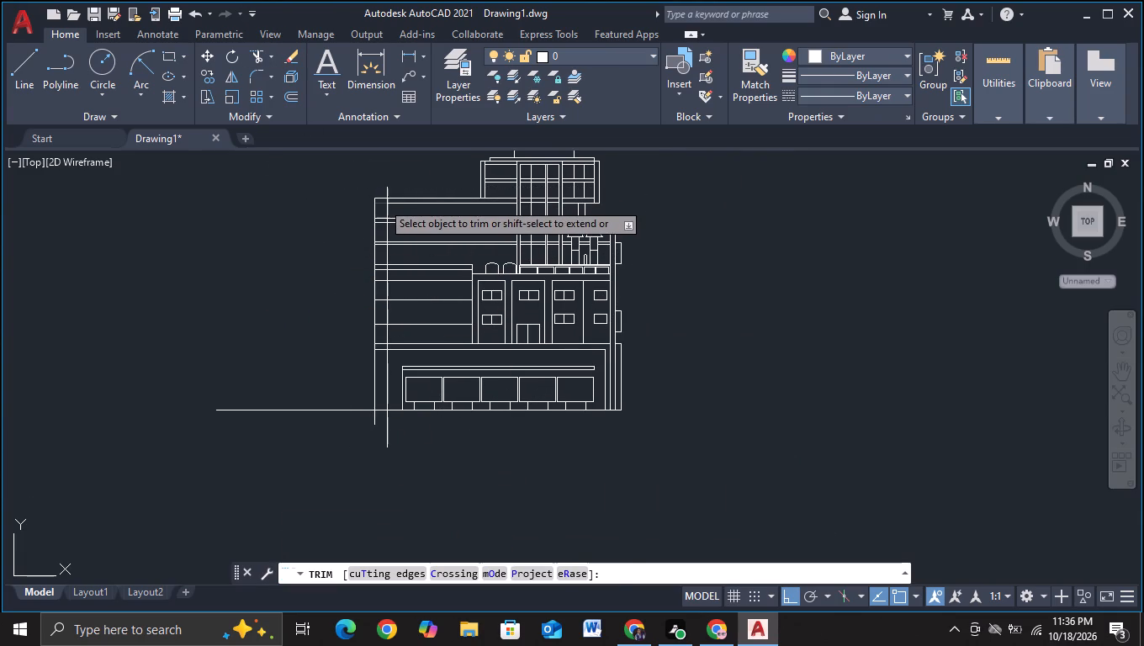
{"action": "left_click", "coordinate": [381, 210]}
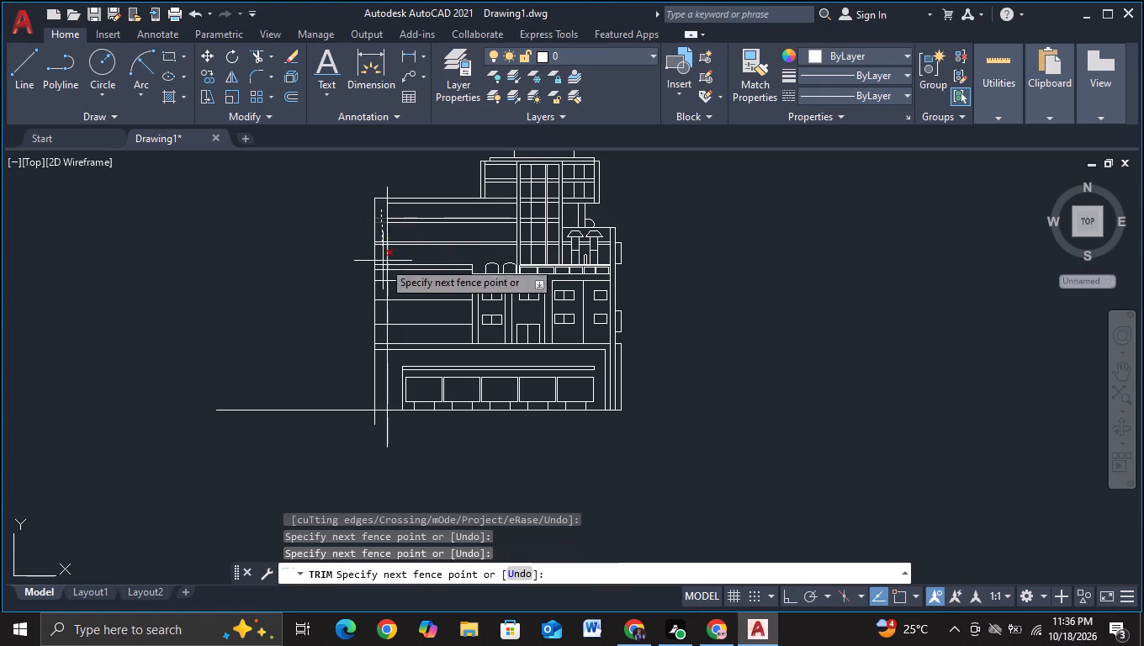
{"action": "left_click", "coordinate": [380, 437]}
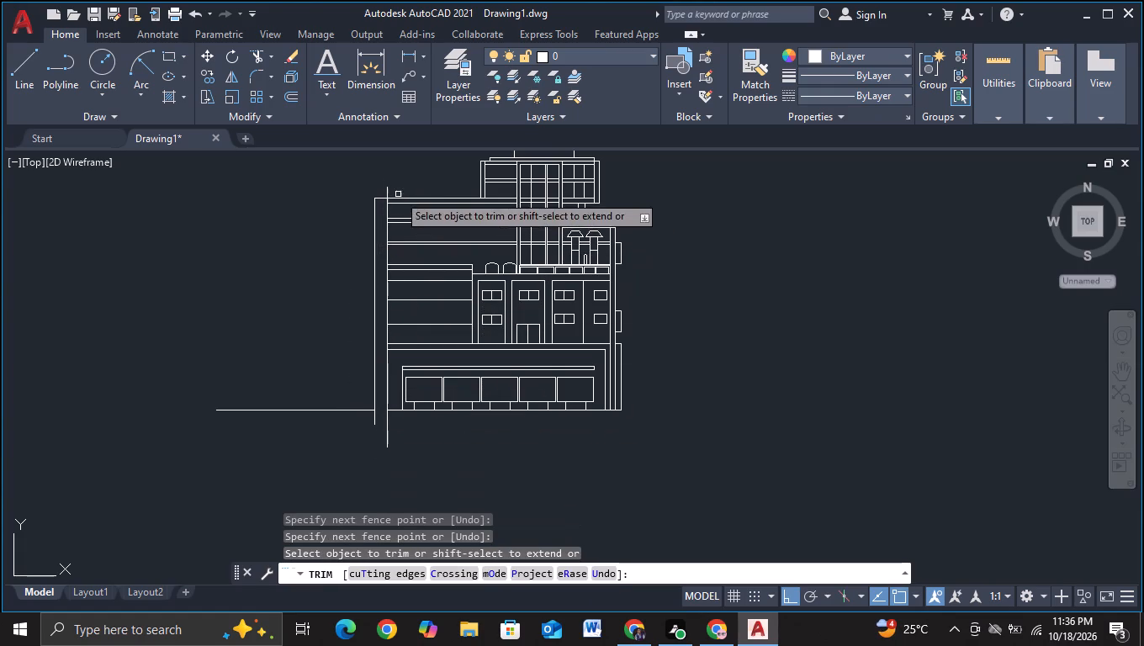
Trim the left wall strip's vertical lines where they overshoot above the roof line and below the ground line.
{"action": "left_click", "coordinate": [384, 192]}
{"action": "left_click", "coordinate": [398, 192]}
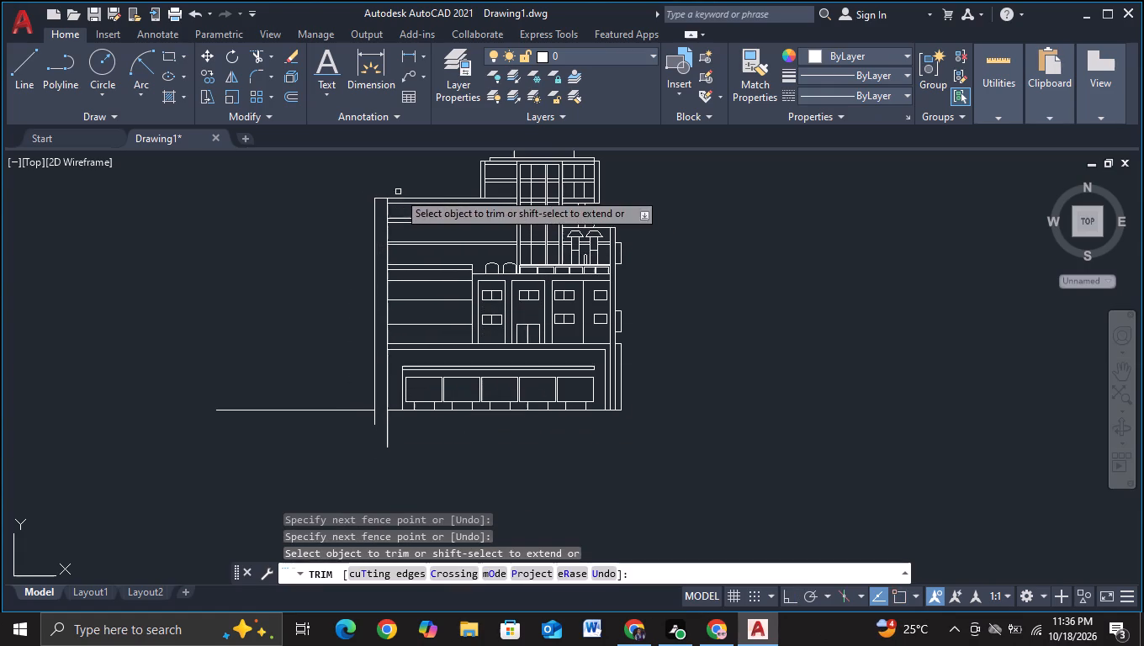
{"action": "left_click_drag", "start_coordinate": [342, 429], "coordinate": [421, 432]}
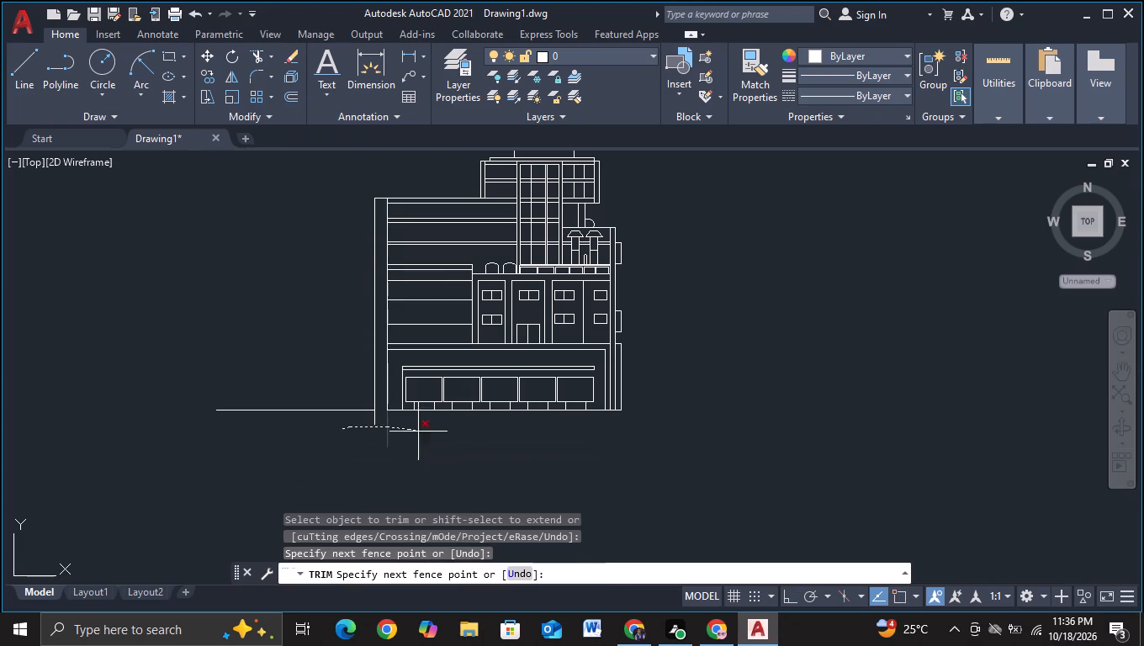
{"action": "left_click_drag", "start_coordinate": [421, 432], "coordinate": [440, 432]}
{"action": "left_click_drag", "start_coordinate": [362, 424], "coordinate": [410, 421]}
{"action": "key", "text": "Escape"}
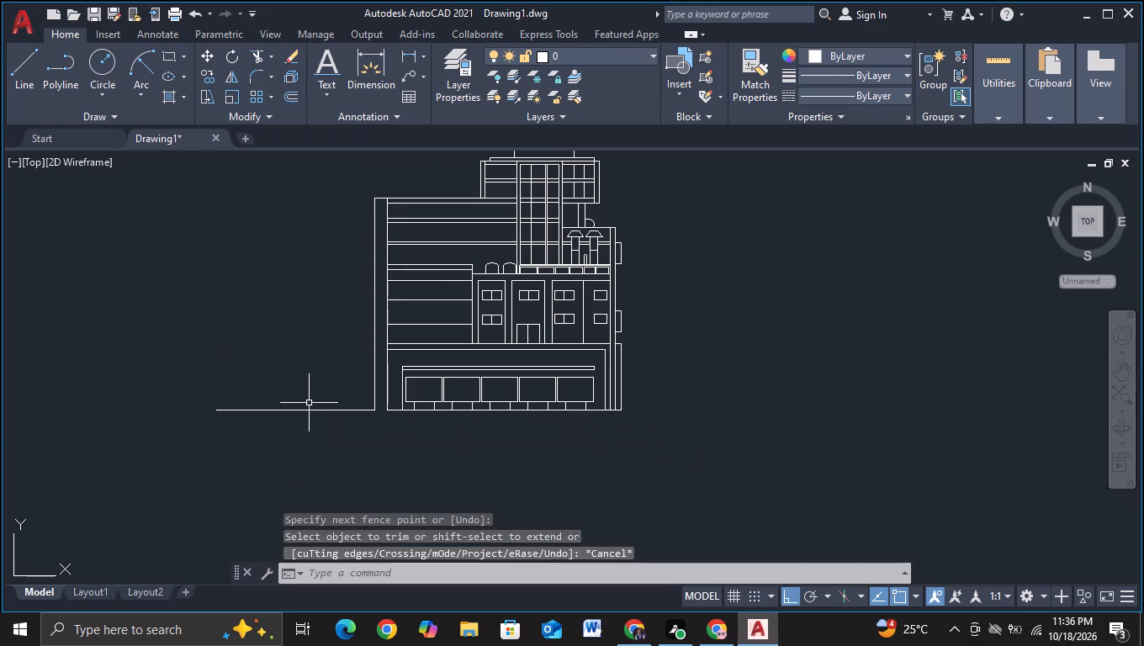
Draw a short horizontal line closing the ground line gap at the base of the left wall strip.
{"action": "left_click", "coordinate": [35, 65]}
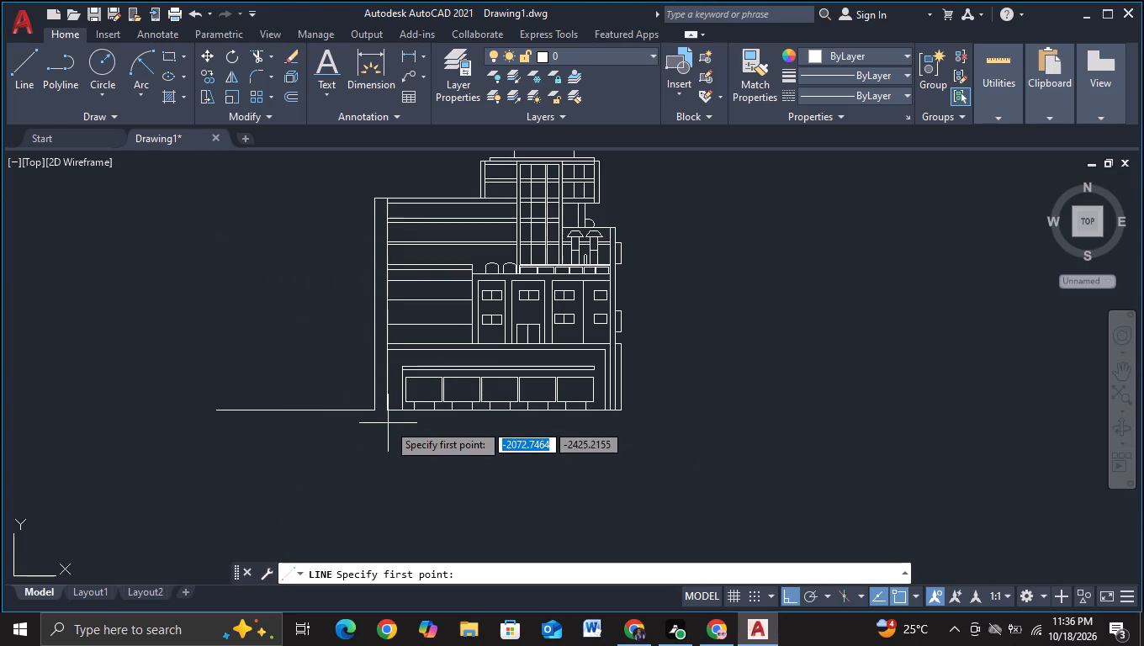
{"action": "left_click", "coordinate": [368, 416]}
{"action": "left_click", "coordinate": [383, 414]}
{"action": "key", "text": "Escape"}
Move the building's outer left vertical line horizontally inward with object snap off, narrowing the left wall strip.
{"action": "middle_click_drag", "start_coordinate": [262, 227], "coordinate": [262, 236]}
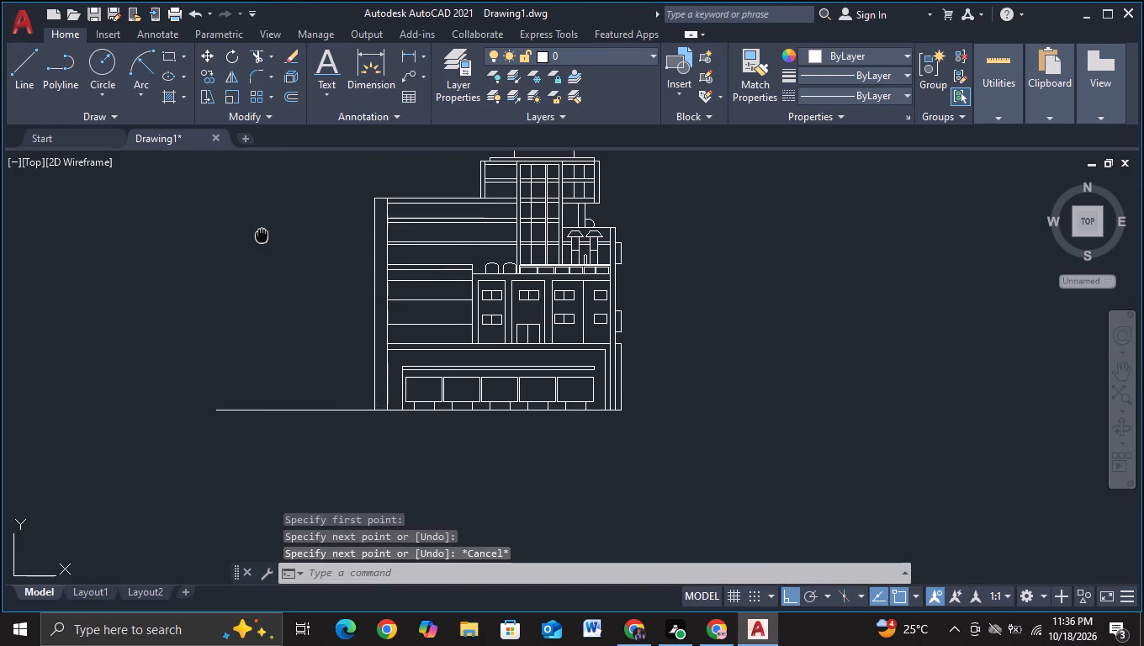
{"action": "middle_click_drag", "start_coordinate": [262, 236], "coordinate": [262, 295]}
{"action": "middle_click_drag", "start_coordinate": [299, 305], "coordinate": [292, 250]}
{"action": "key", "text": "Escape"}
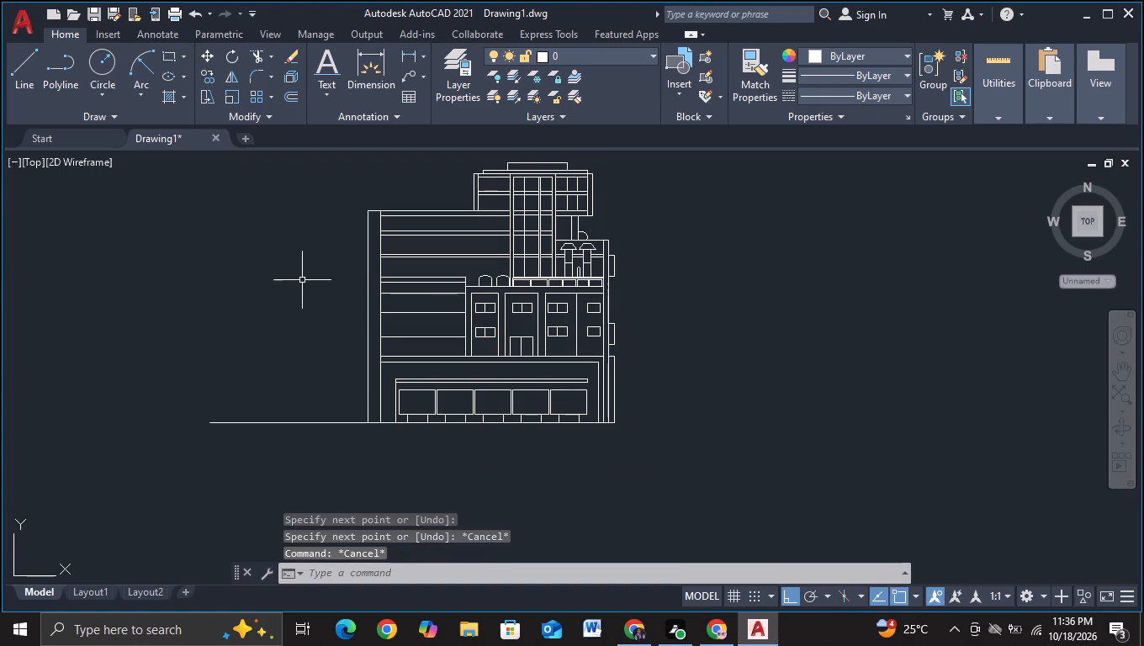
{"action": "left_click", "coordinate": [367, 283]}
{"action": "key", "text": "m"}
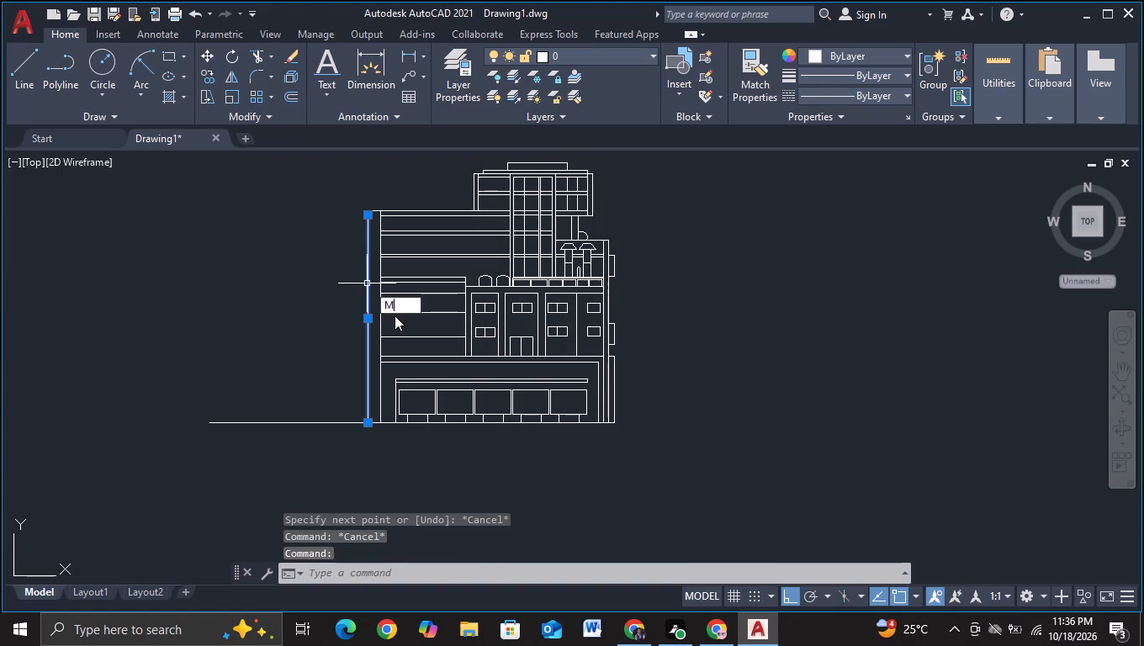
{"action": "left_click", "coordinate": [395, 315]}
{"action": "scroll", "coordinate": [354, 306], "scroll_direction": "up", "scroll_amount": 2}
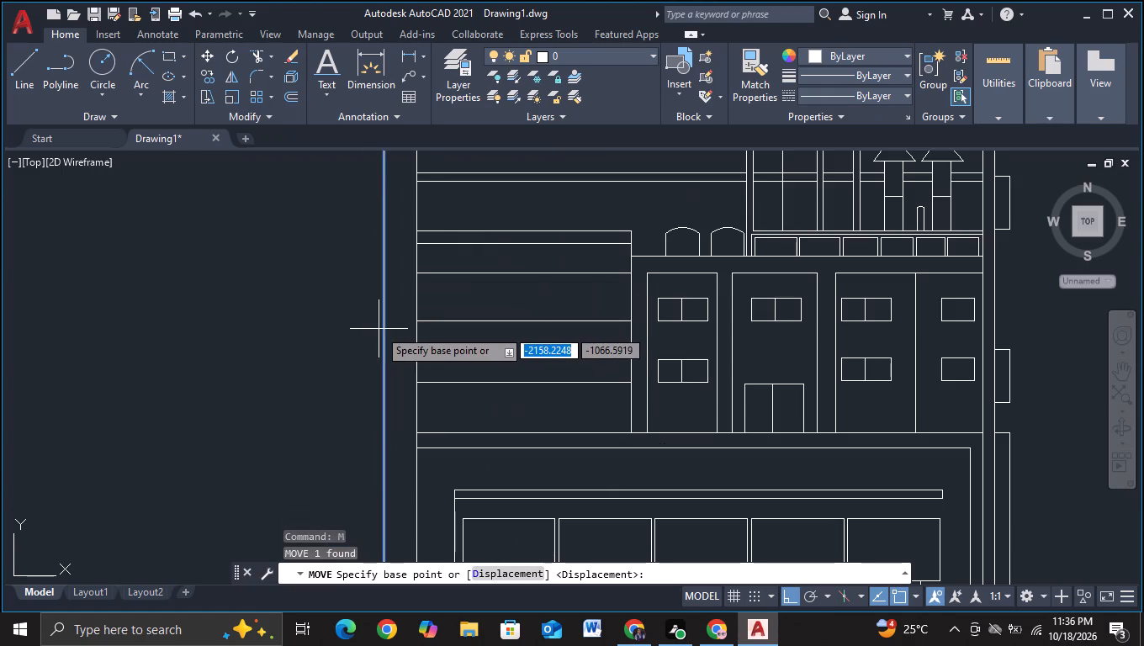
{"action": "left_click", "coordinate": [384, 329]}
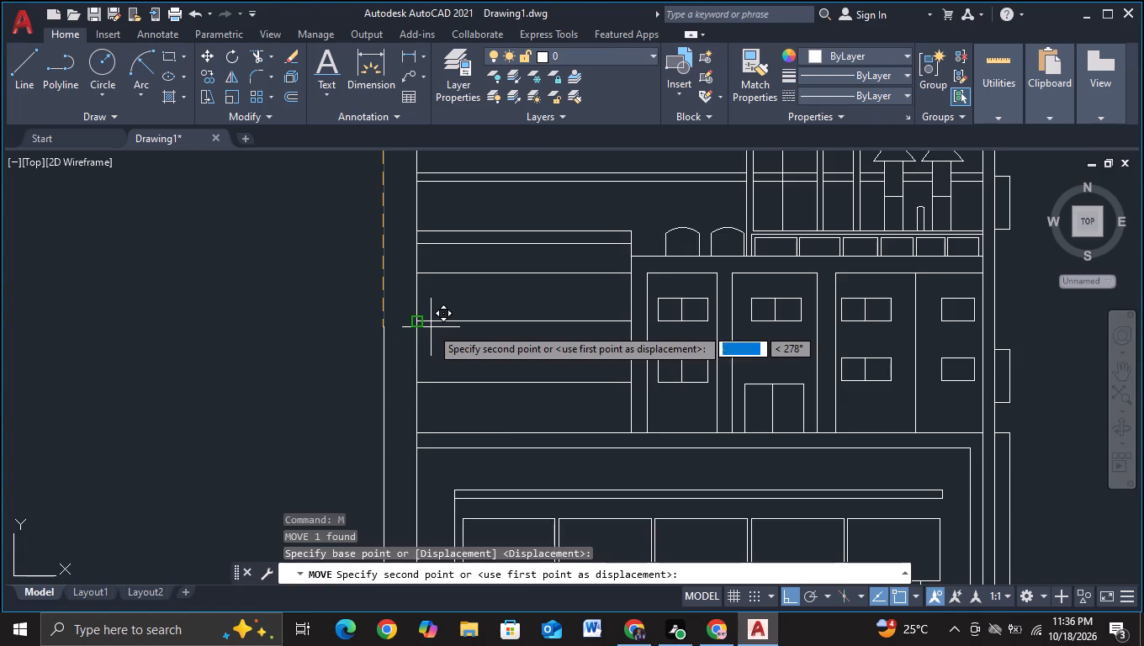
{"action": "scroll", "coordinate": [431, 327], "scroll_direction": "down", "scroll_amount": 2}
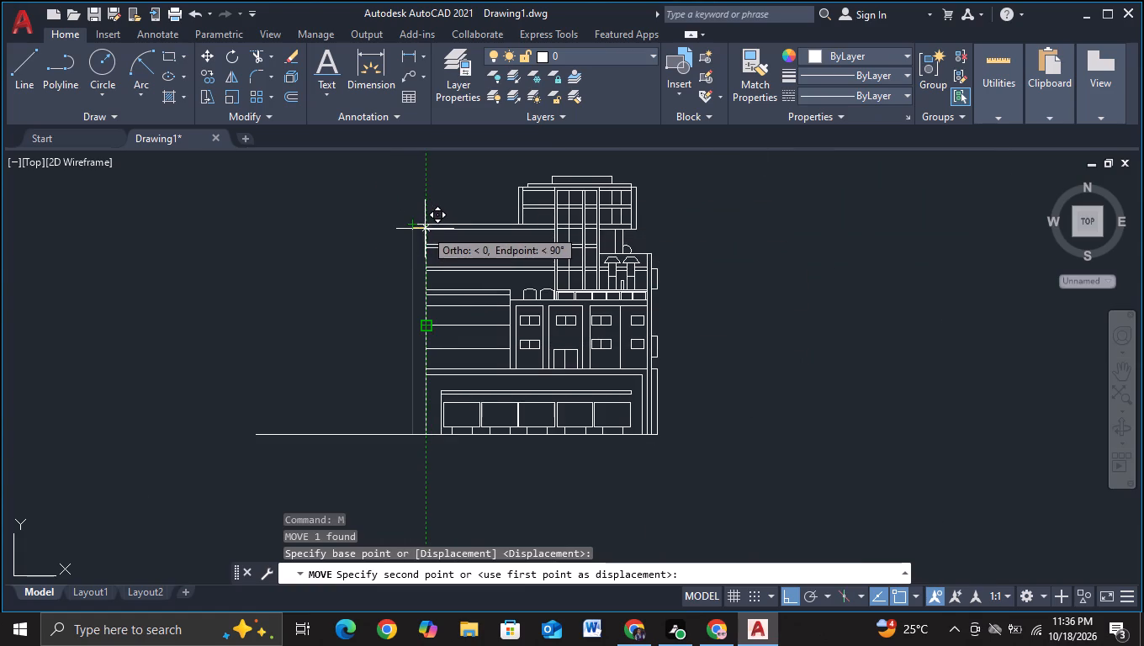
{"action": "key", "text": "F3"}
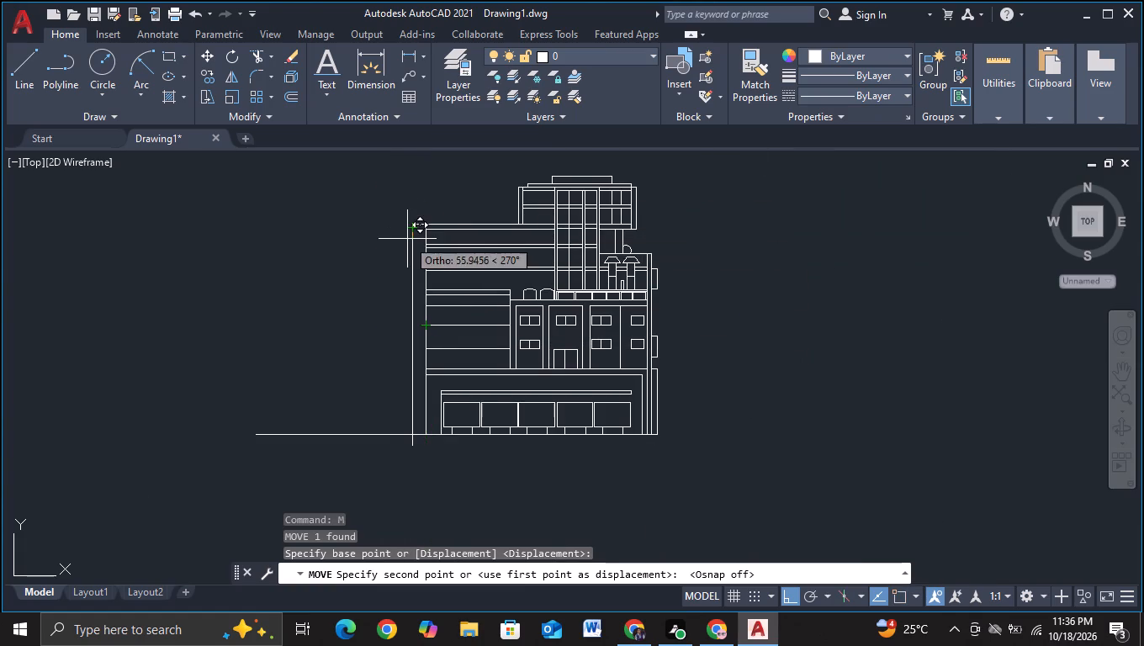
{"action": "scroll", "coordinate": [416, 230], "scroll_direction": "up", "scroll_amount": 1}
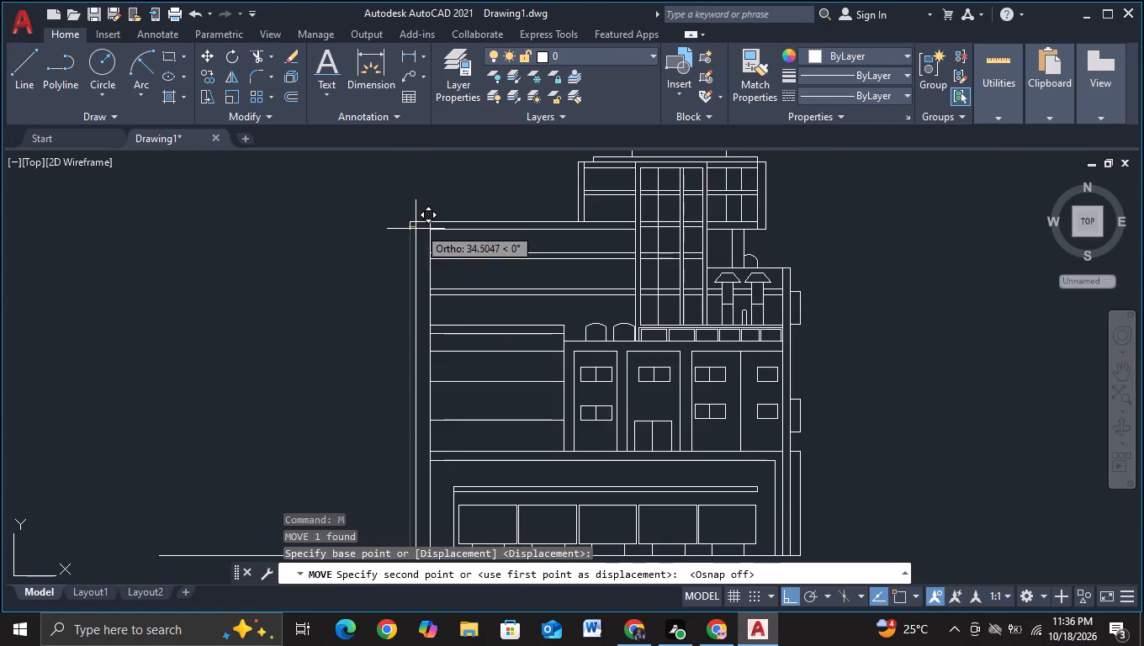
{"action": "left_click", "coordinate": [420, 226]}
{"action": "key", "text": "Escape"}
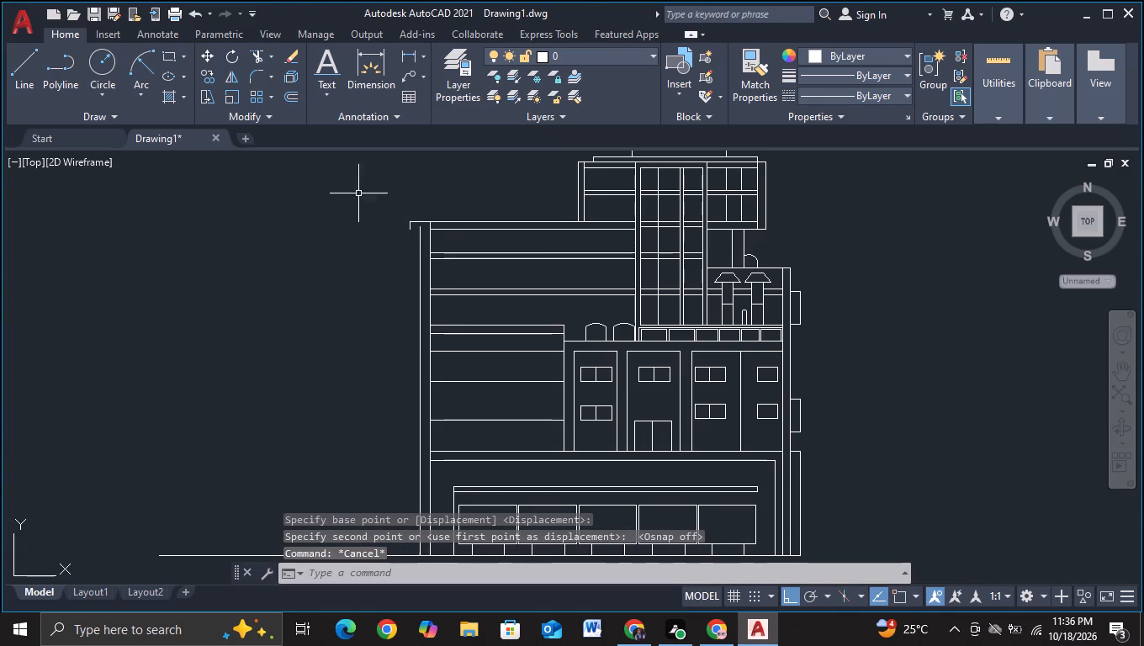
Trim the roof line overhang beyond the building's inner left vertical and delete its leftover fragment.
{"action": "left_click", "coordinate": [260, 59]}
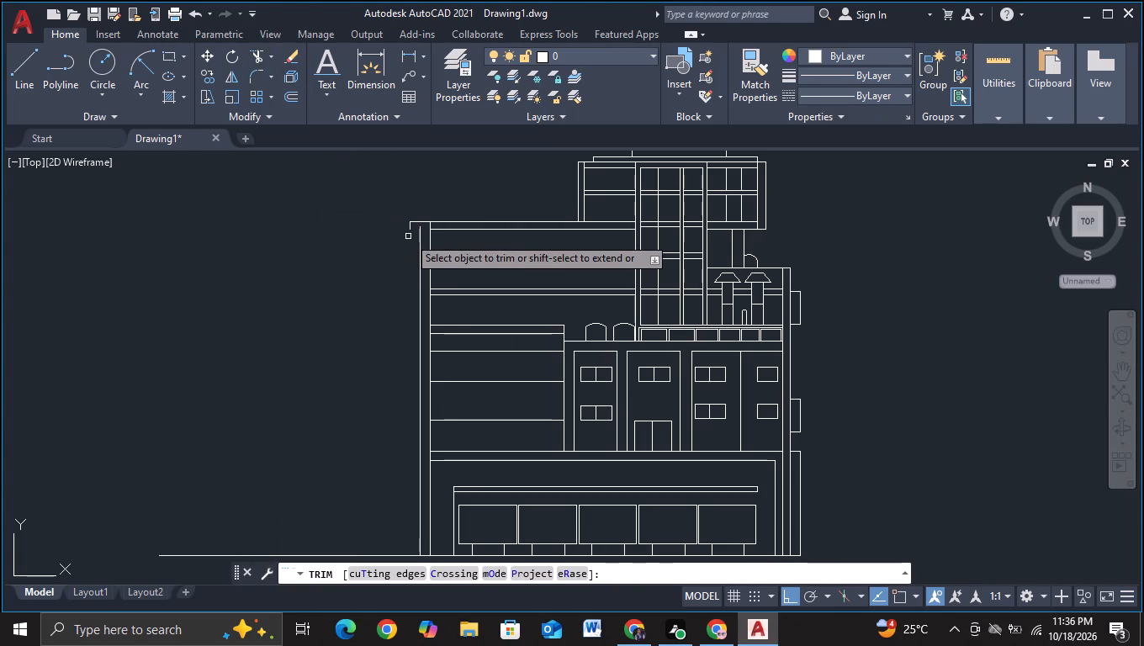
{"action": "left_click_drag", "start_coordinate": [408, 236], "coordinate": [415, 210]}
{"action": "left_click", "coordinate": [409, 222]}
{"action": "scroll", "coordinate": [366, 269], "scroll_direction": "down", "scroll_amount": 1}
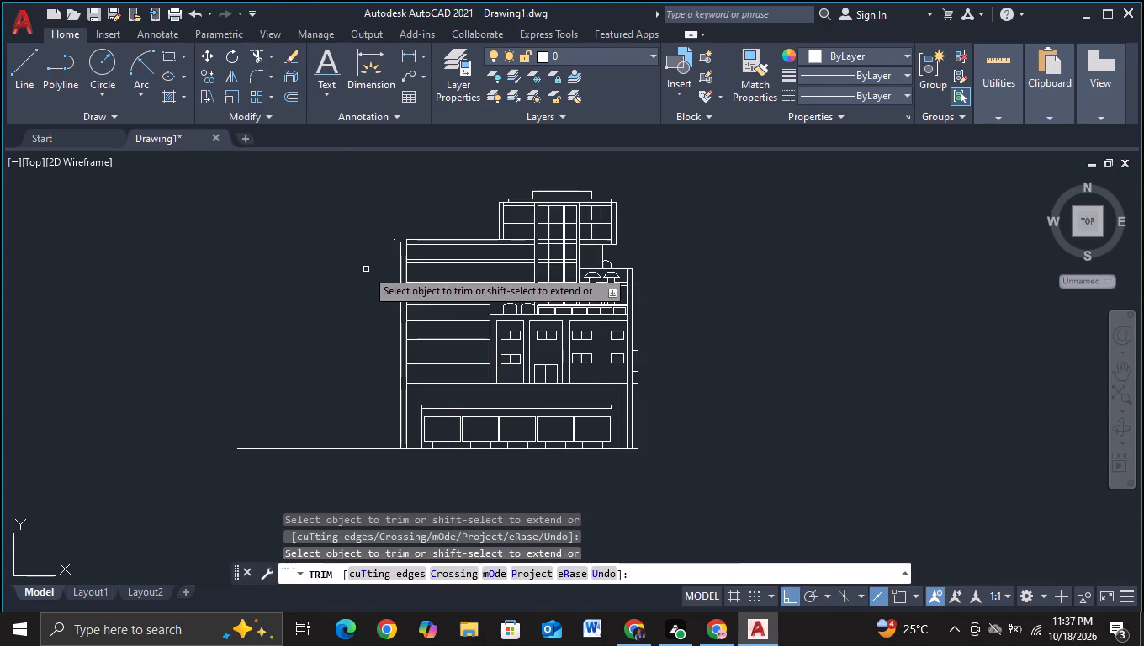
{"action": "scroll", "coordinate": [387, 246], "scroll_direction": "up", "scroll_amount": 2}
{"action": "double_click", "coordinate": [399, 233]}
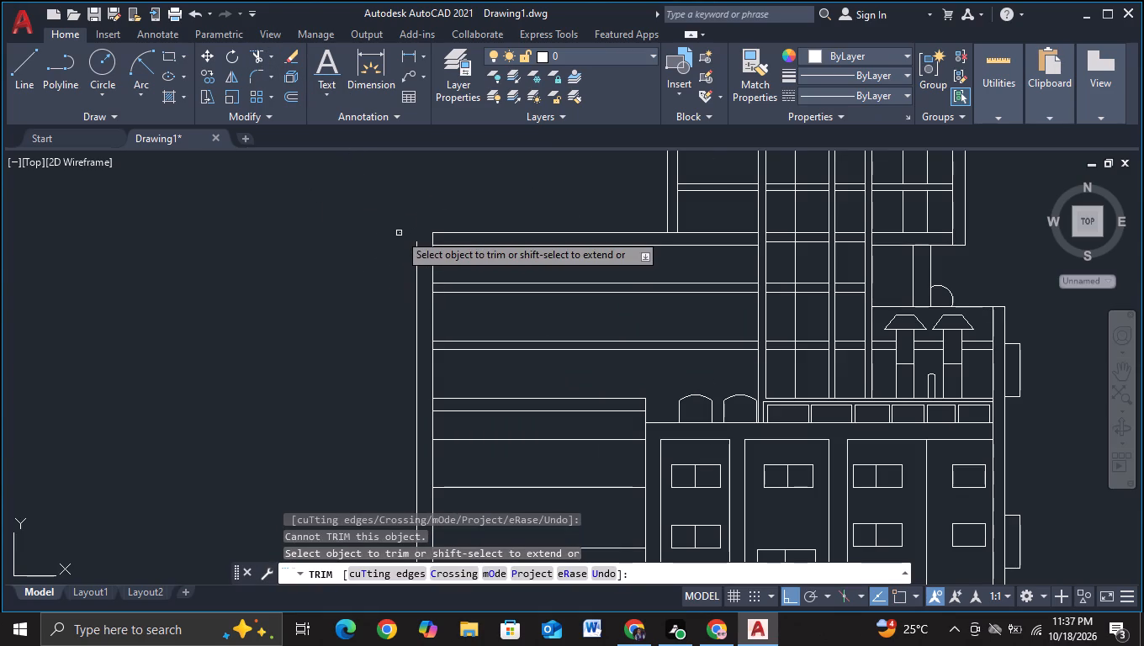
{"action": "key", "text": "Escape"}
{"action": "left_click", "coordinate": [399, 233]}
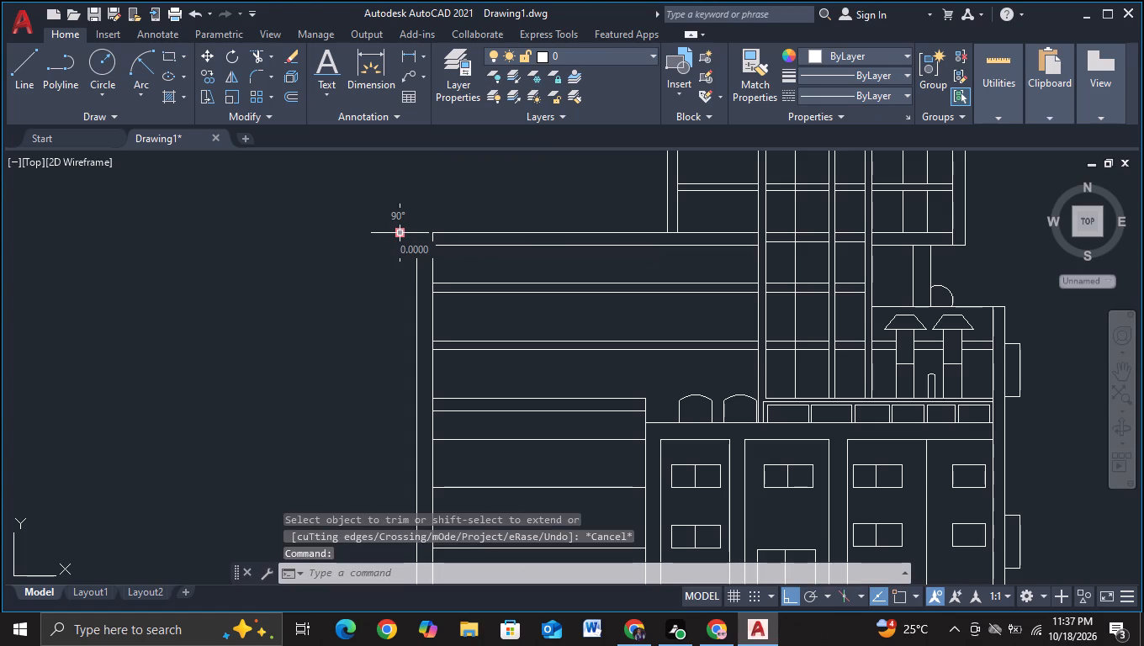
{"action": "key", "text": "Delete"}
With object snap on, draw lines from the outer left vertical's top up to roof level and across to the slab corner.
{"action": "scroll", "coordinate": [399, 233], "scroll_direction": "down", "scroll_amount": 2}
{"action": "middle_click_drag", "start_coordinate": [387, 245], "coordinate": [392, 218]}
{"action": "key", "text": "Escape"}
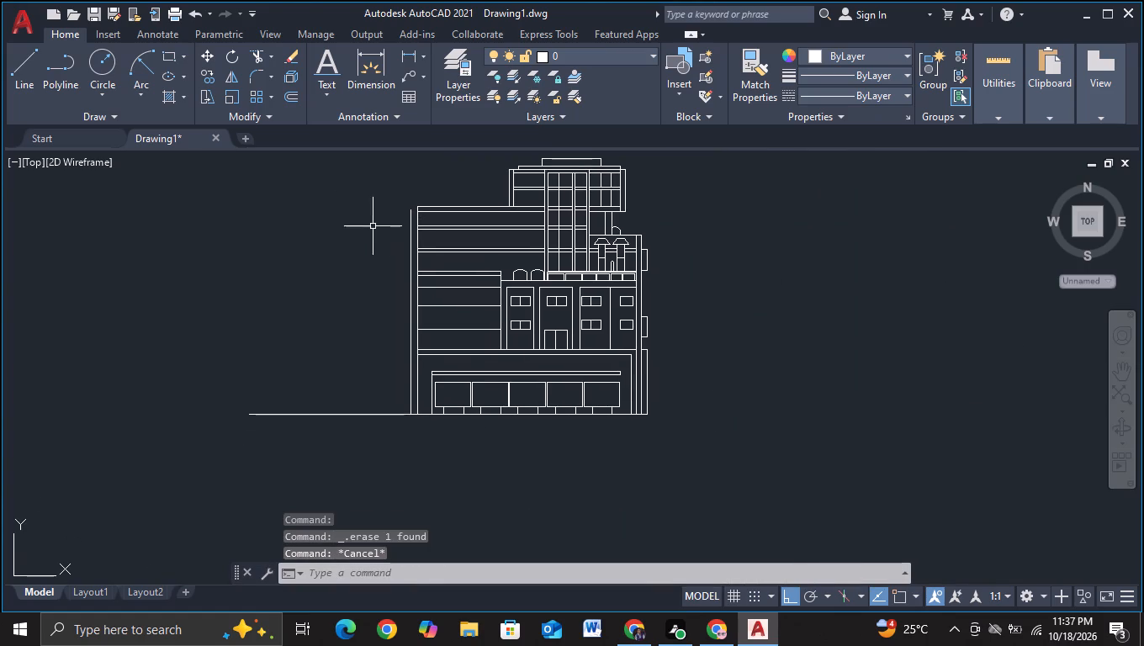
{"action": "left_click", "coordinate": [26, 69]}
{"action": "scroll", "coordinate": [262, 201], "scroll_direction": "up", "scroll_amount": 2}
{"action": "middle_click_drag", "start_coordinate": [405, 237], "coordinate": [42, 320]}
{"action": "scroll", "coordinate": [147, 320], "scroll_direction": "up", "scroll_amount": 2}
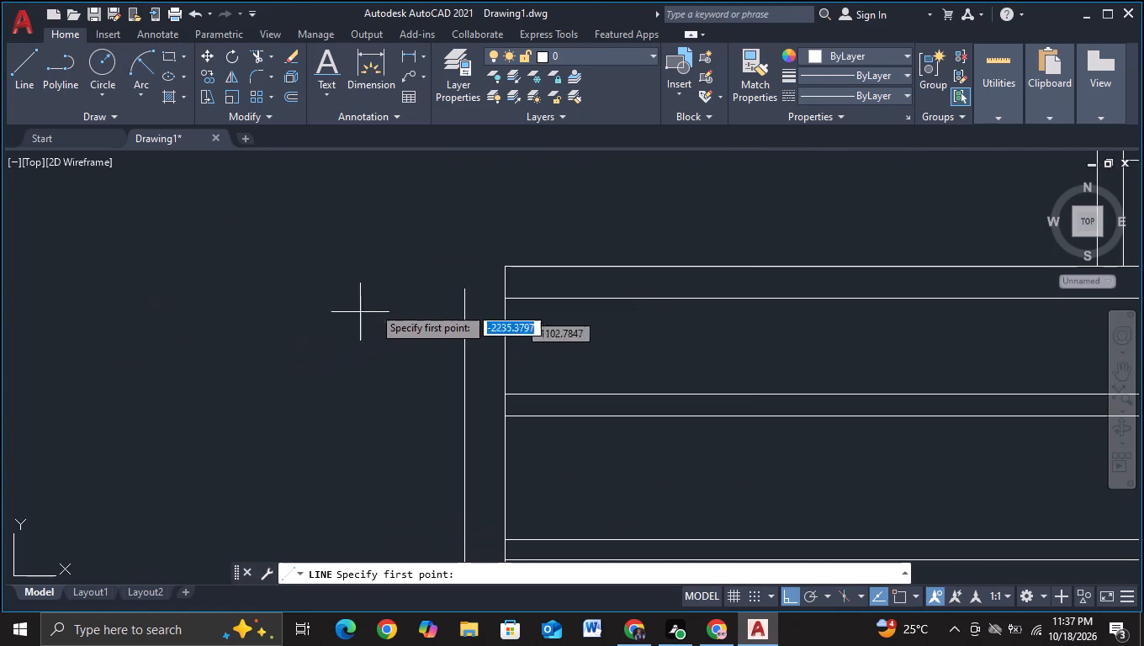
{"action": "key", "text": "F3"}
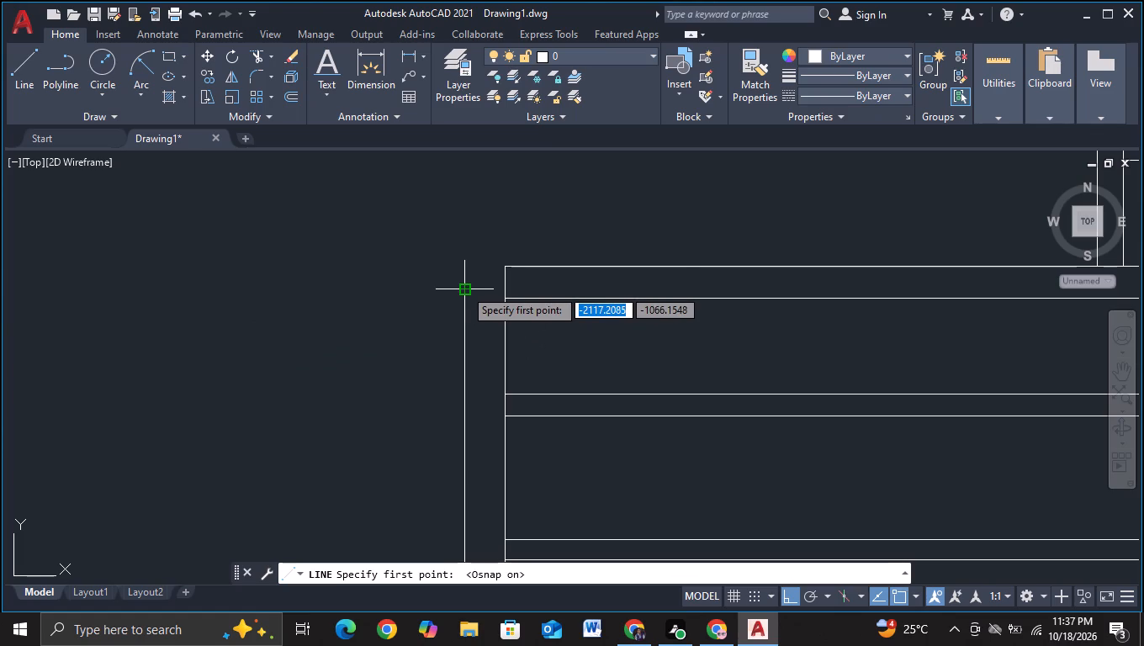
{"action": "left_click", "coordinate": [464, 289]}
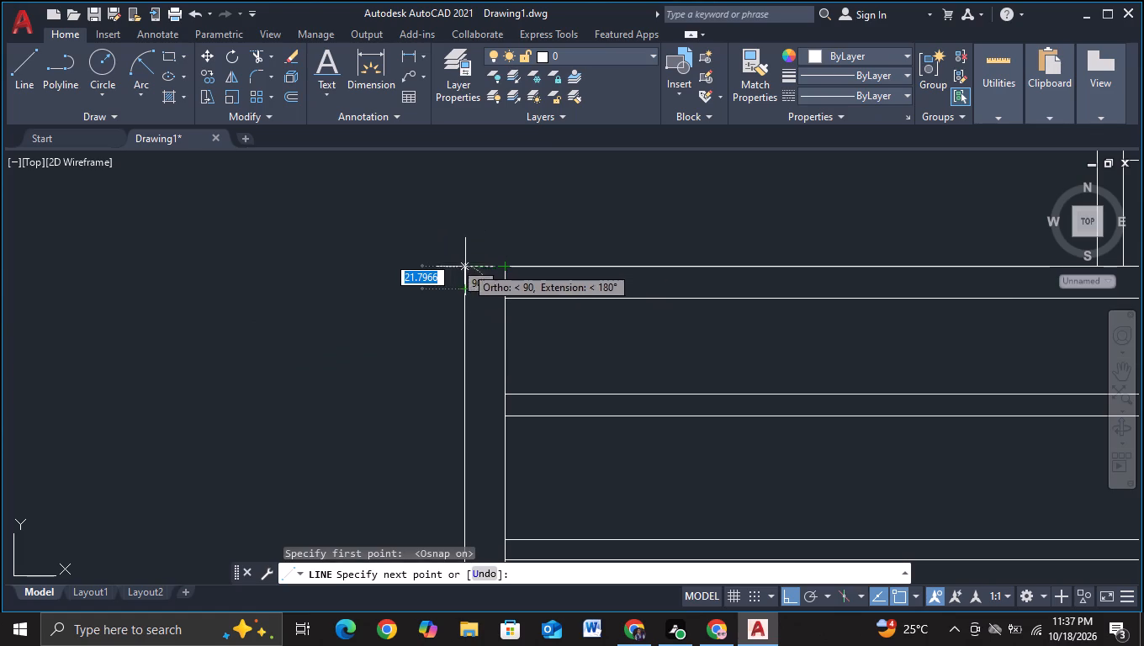
{"action": "left_click", "coordinate": [464, 269]}
{"action": "left_click", "coordinate": [499, 267]}
{"action": "key", "text": "Escape"}
Examine the whole front elevation, including its left wall strip and ground line.
{"action": "scroll", "coordinate": [369, 250], "scroll_direction": "down", "scroll_amount": 2}
{"action": "scroll", "coordinate": [315, 309], "scroll_direction": "down", "scroll_amount": 3}
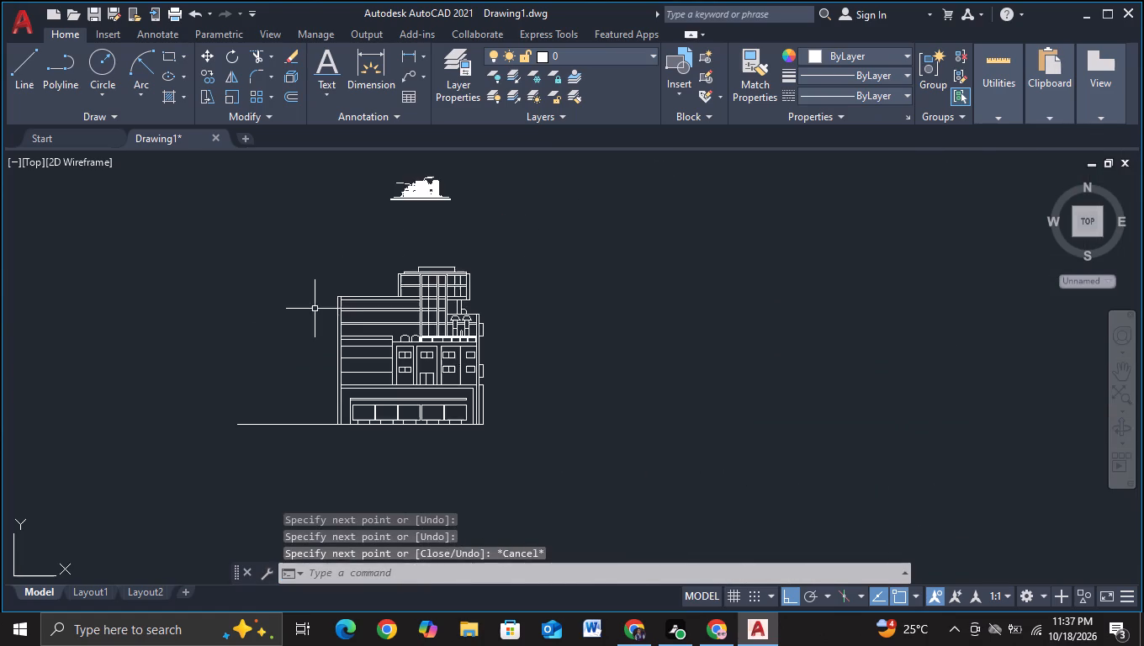
{"action": "middle_click_drag", "start_coordinate": [286, 342], "coordinate": [301, 277]}
{"action": "scroll", "coordinate": [299, 268], "scroll_direction": "down", "scroll_amount": 1}
{"action": "middle_click_drag", "start_coordinate": [295, 276], "coordinate": [320, 250]}
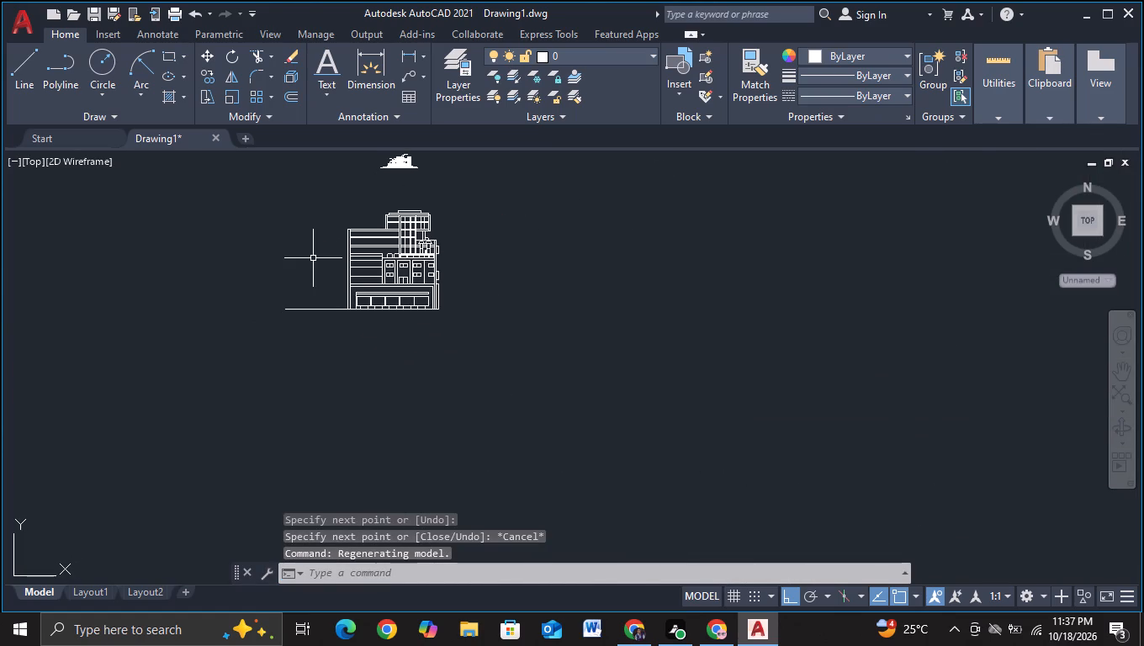
{"action": "middle_click_drag", "start_coordinate": [312, 258], "coordinate": [312, 290]}
{"action": "scroll", "coordinate": [312, 290], "scroll_direction": "up", "scroll_amount": 3}
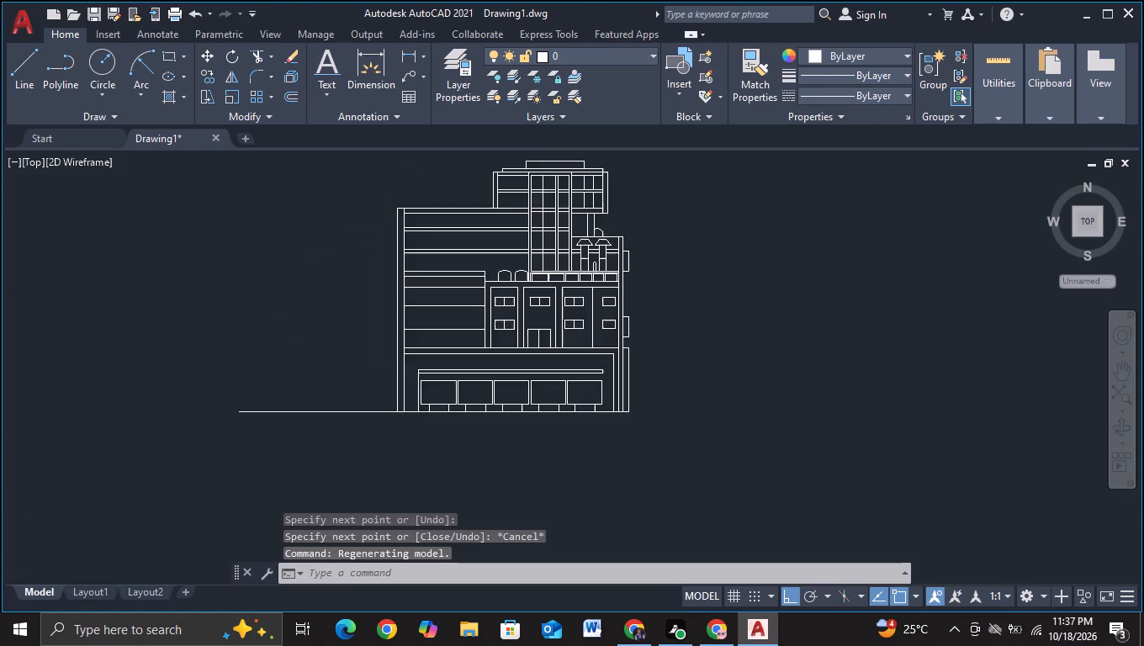
{"action": "middle_click_drag", "start_coordinate": [319, 303], "coordinate": [195, 333]}
{"action": "middle_click_drag", "start_coordinate": [234, 357], "coordinate": [220, 336]}
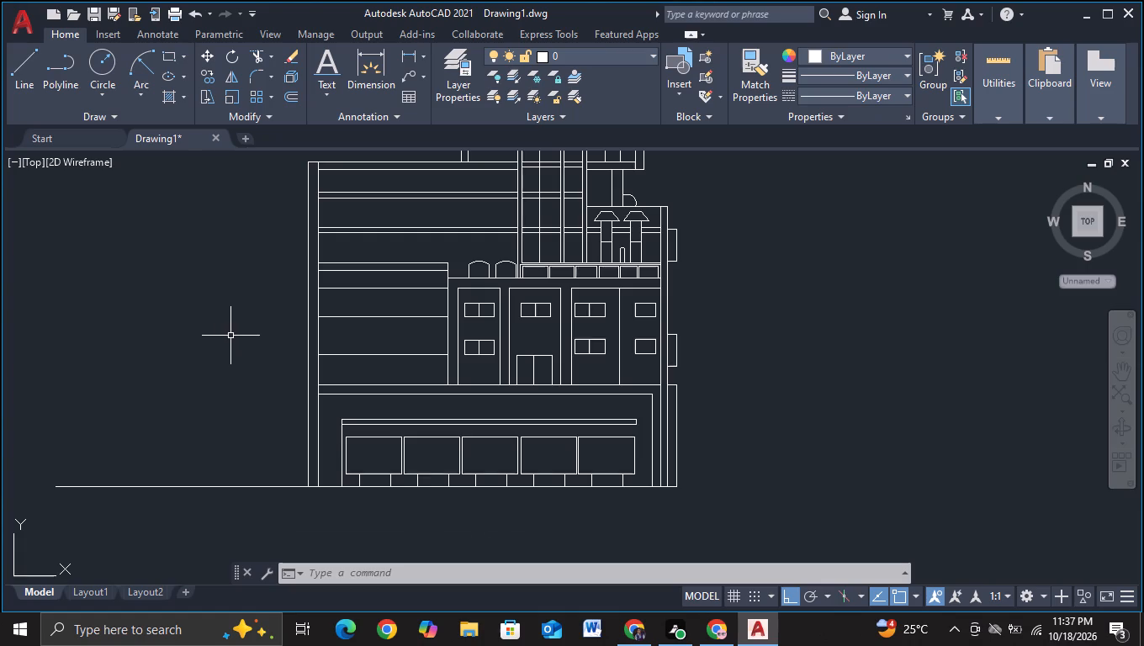
Trim away the lower left block's topmost horizontal line and the end vertical down to the line below it.
{"action": "left_click", "coordinate": [253, 51]}
{"action": "scroll", "coordinate": [498, 257], "scroll_direction": "up", "scroll_amount": 1}
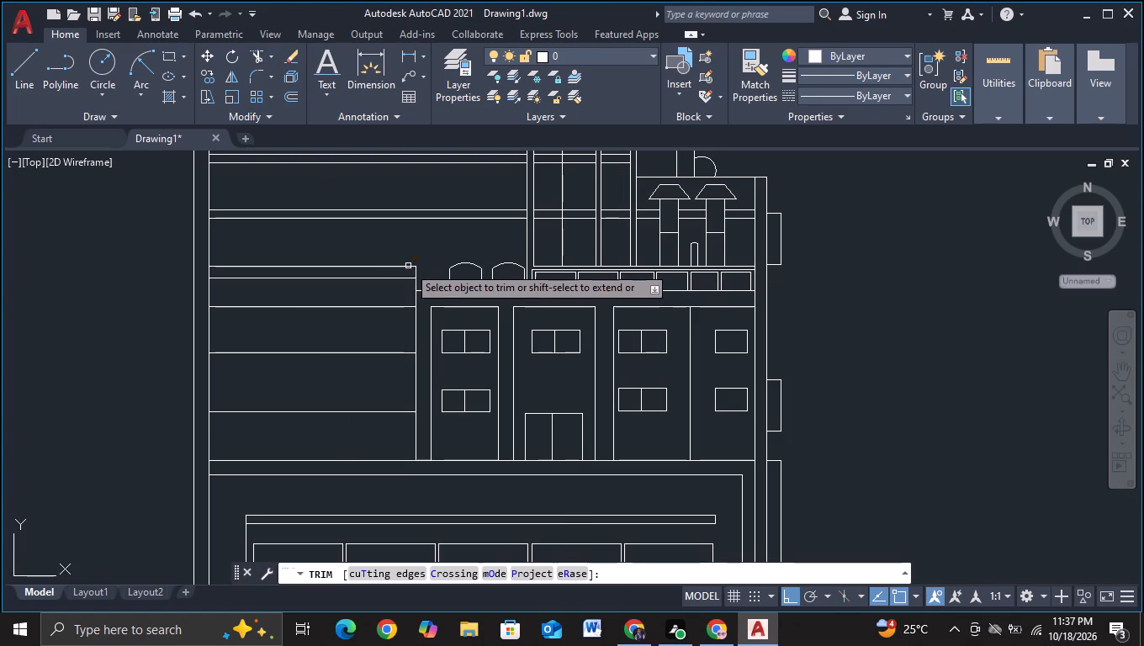
{"action": "left_click", "coordinate": [408, 264]}
{"action": "left_click", "coordinate": [416, 270]}
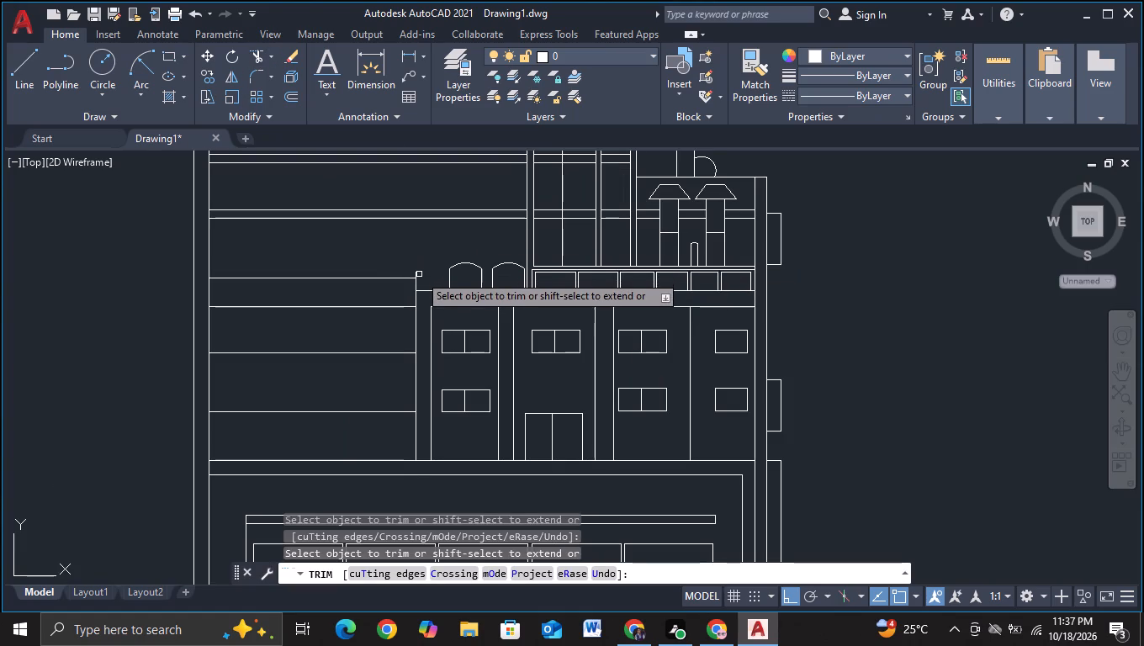
{"action": "left_click", "coordinate": [417, 274]}
{"action": "scroll", "coordinate": [408, 265], "scroll_direction": "up", "scroll_amount": 2}
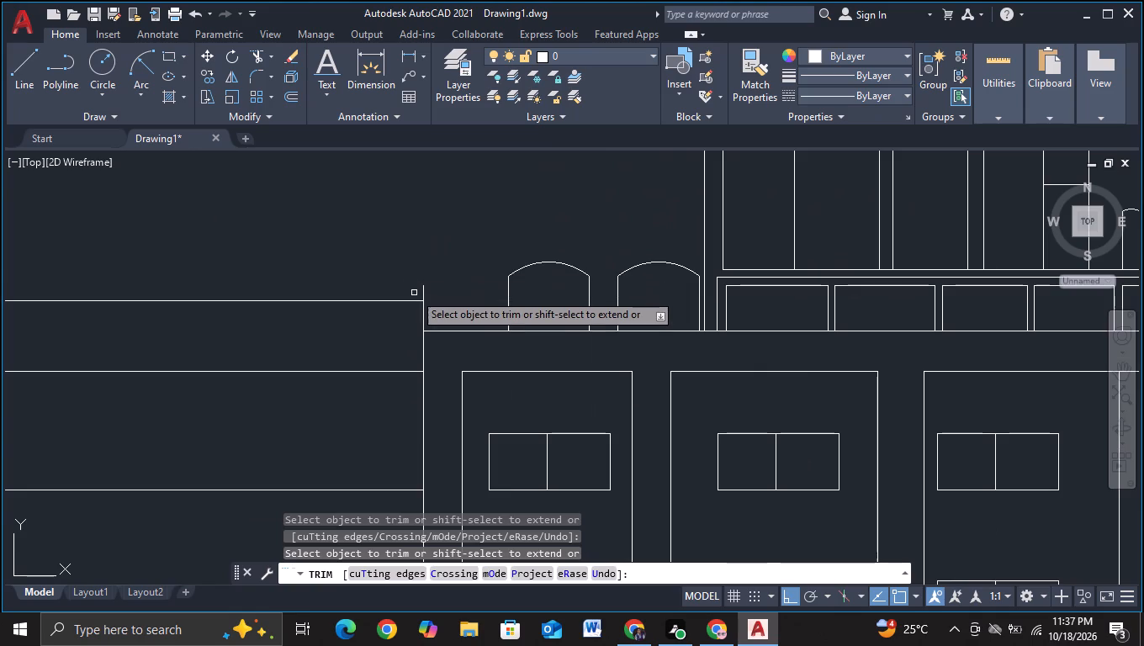
{"action": "left_click_drag", "start_coordinate": [414, 293], "coordinate": [444, 286]}
{"action": "scroll", "coordinate": [445, 286], "scroll_direction": "down", "scroll_amount": 3}
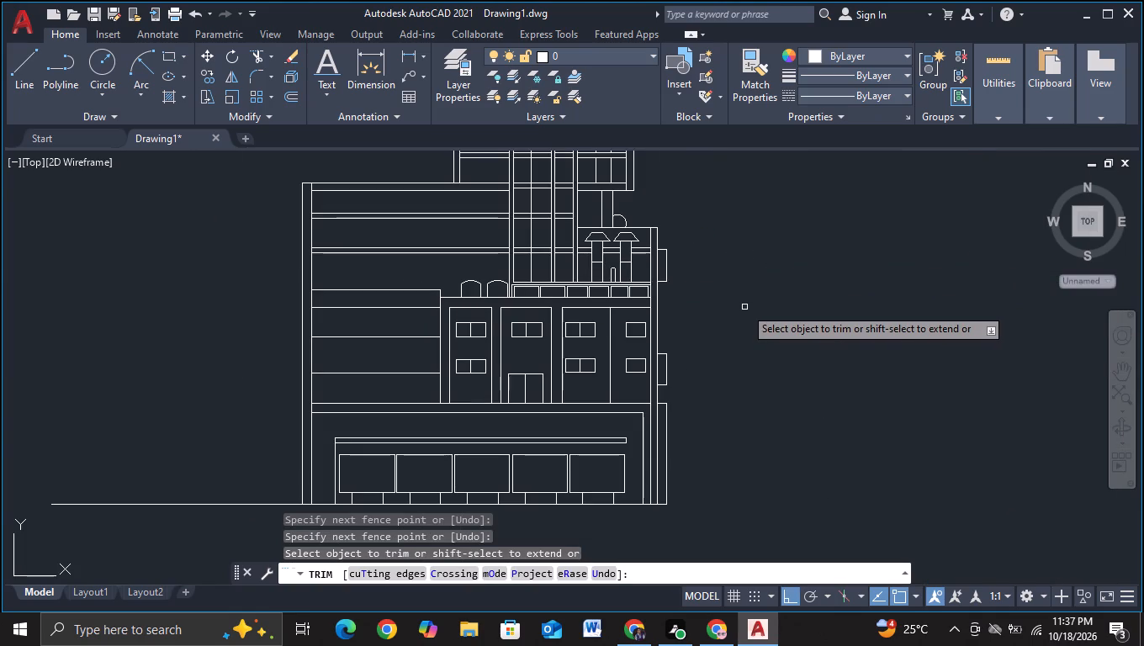
Trim away the lower left block's next horizontal line and the vertical stub rising above the windowed block's top edge.
{"action": "left_click", "coordinate": [352, 289]}
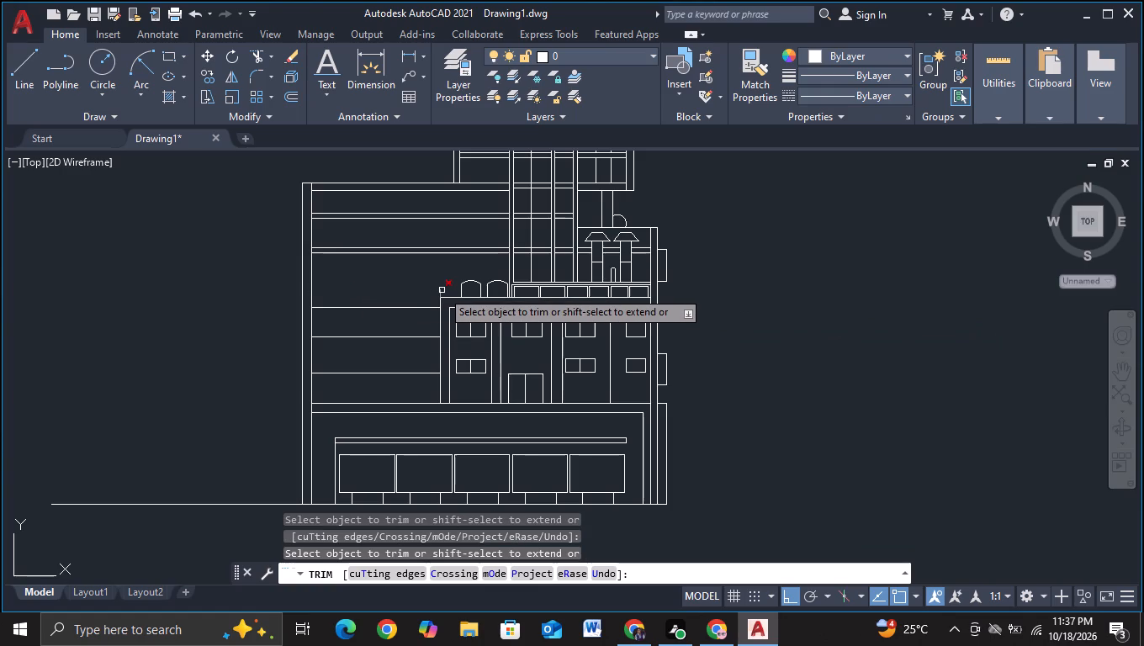
{"action": "scroll", "coordinate": [443, 290], "scroll_direction": "up", "scroll_amount": 2}
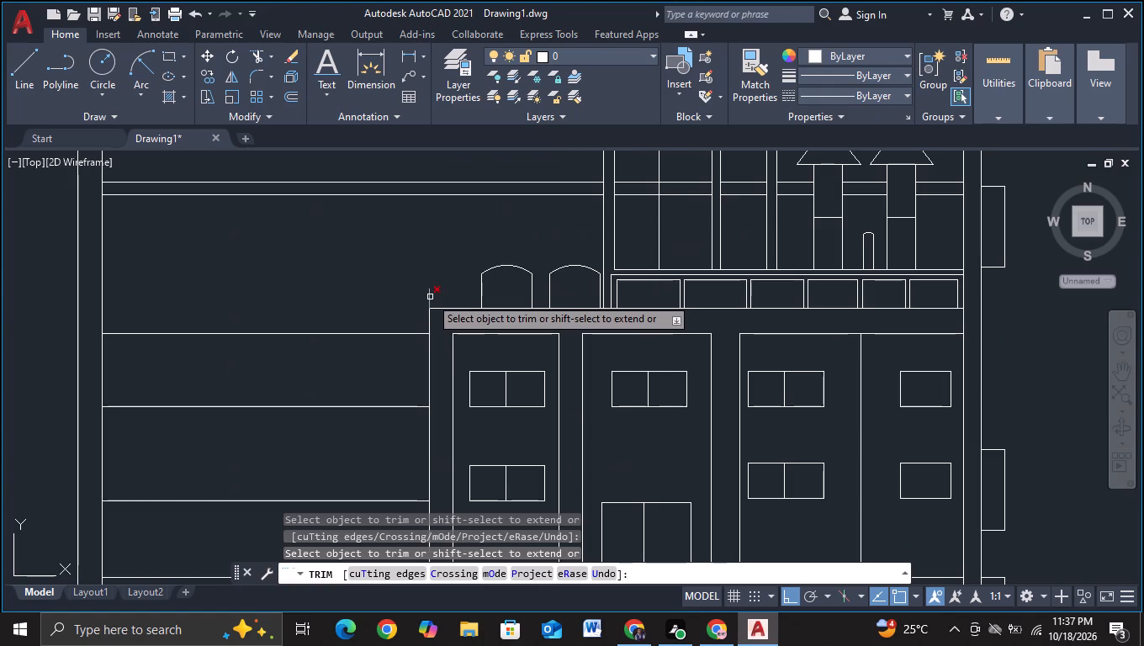
{"action": "double_click", "coordinate": [430, 297]}
{"action": "left_click_drag", "start_coordinate": [416, 295], "coordinate": [441, 291]}
{"action": "scroll", "coordinate": [441, 291], "scroll_direction": "down", "scroll_amount": 2}
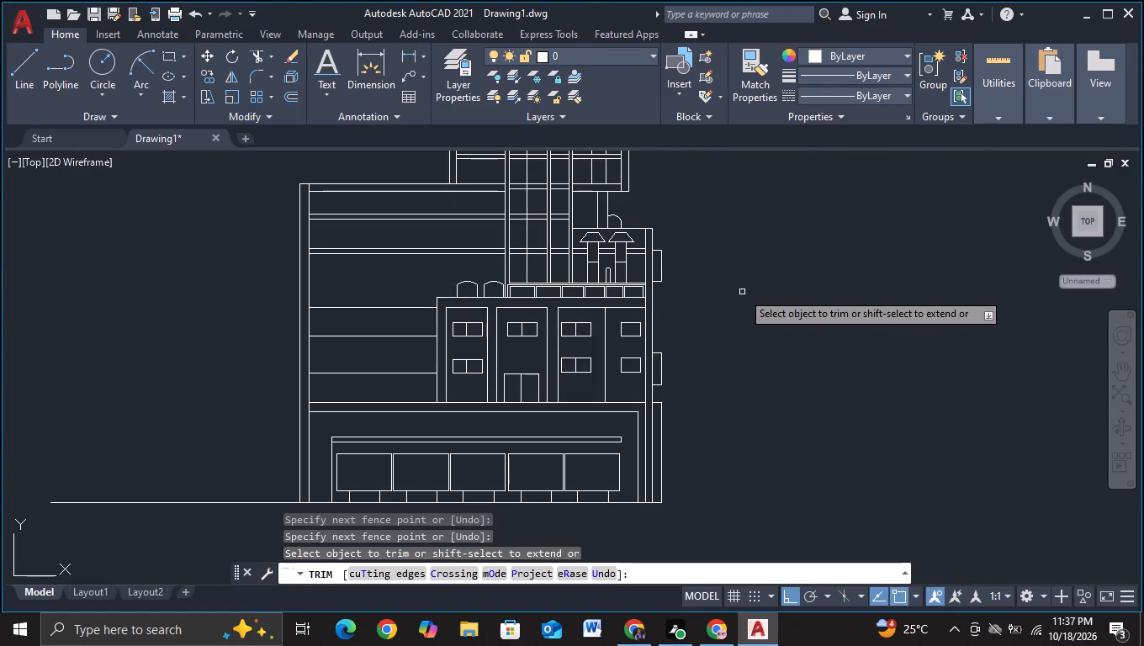
{"action": "key", "text": "Escape"}
Draw a horizontal line extending the ground line outward from the base of the front elevation's right wall.
{"action": "scroll", "coordinate": [741, 293], "scroll_direction": "down", "scroll_amount": 1}
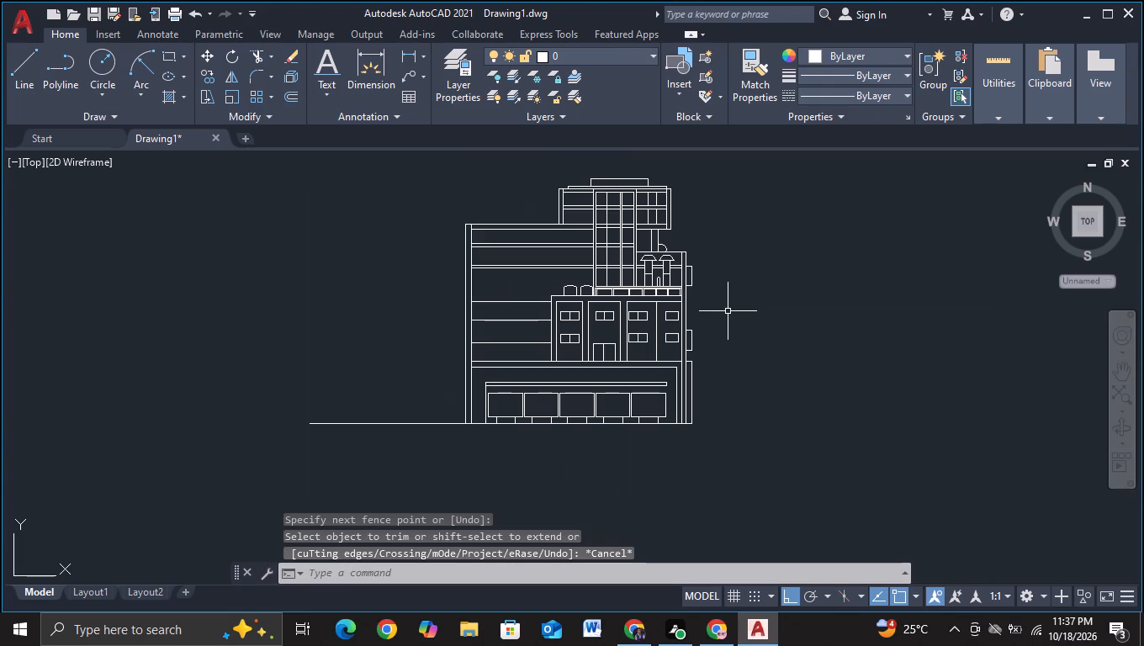
{"action": "middle_click_drag", "start_coordinate": [765, 342], "coordinate": [757, 342]}
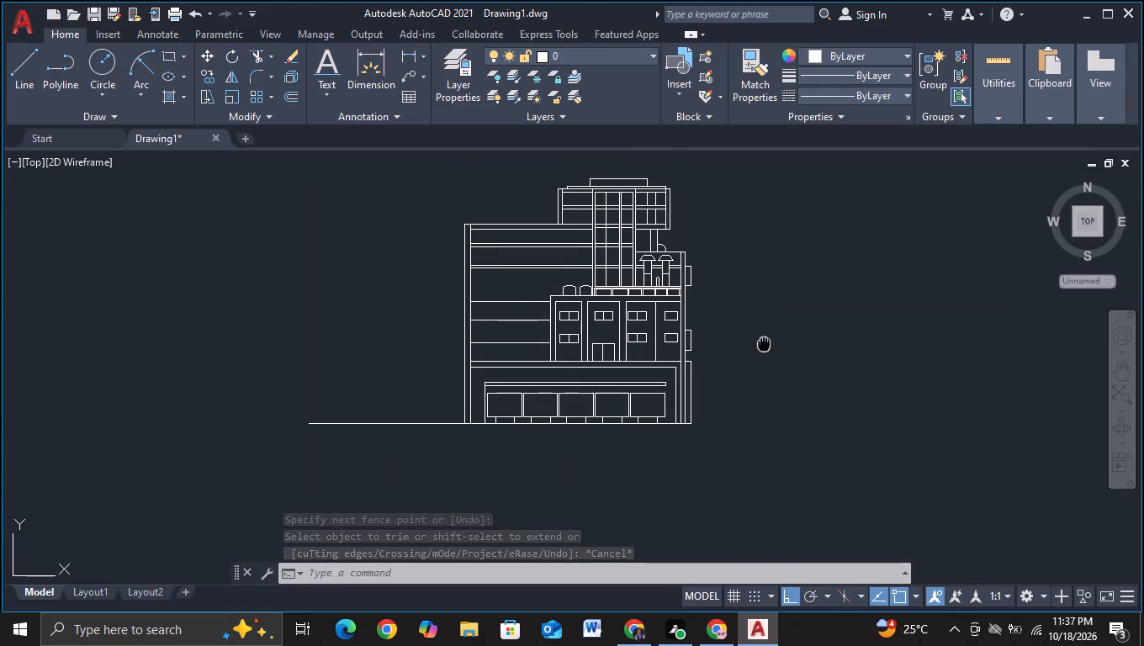
{"action": "middle_click_drag", "start_coordinate": [757, 342], "coordinate": [700, 326]}
{"action": "left_click", "coordinate": [19, 80]}
{"action": "scroll", "coordinate": [656, 373], "scroll_direction": "up", "scroll_amount": 2}
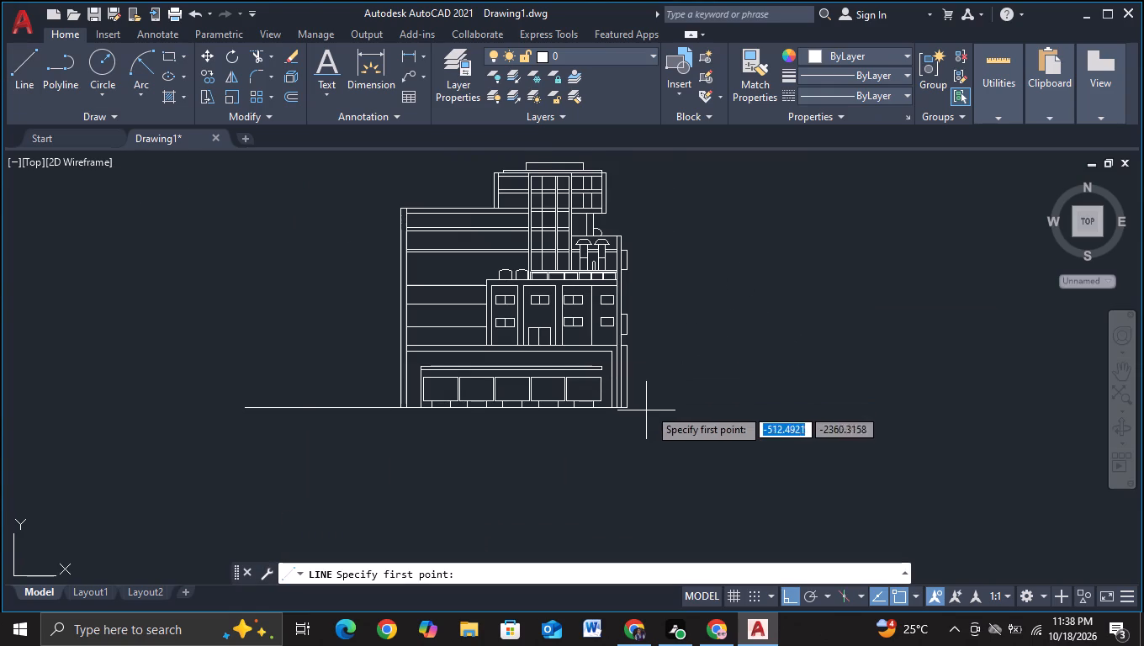
{"action": "scroll", "coordinate": [649, 408], "scroll_direction": "up", "scroll_amount": 1}
{"action": "left_click", "coordinate": [575, 413]}
{"action": "left_click", "coordinate": [734, 422]}
{"action": "key", "text": "Escape"}
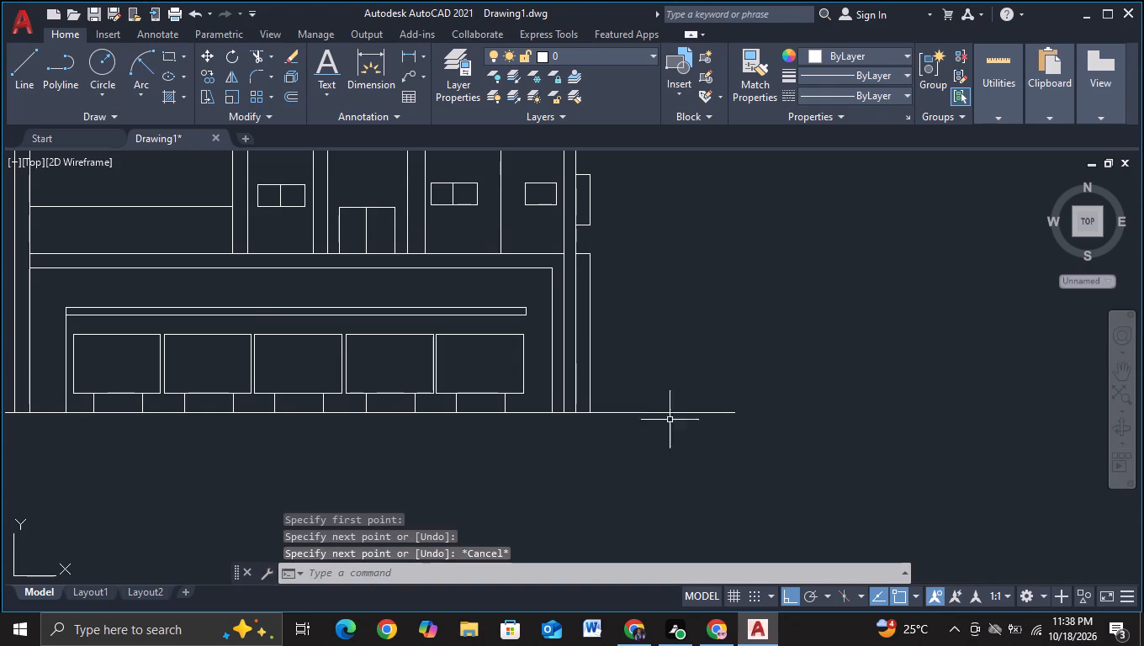
Copy the outermost right tree of the Student Union and Innovation Hub elevation, with ortho off, to just beyond the front elevation's right wall.
{"action": "scroll", "coordinate": [693, 371], "scroll_direction": "down", "scroll_amount": 3}
{"action": "scroll", "coordinate": [355, 280], "scroll_direction": "down", "scroll_amount": 2}
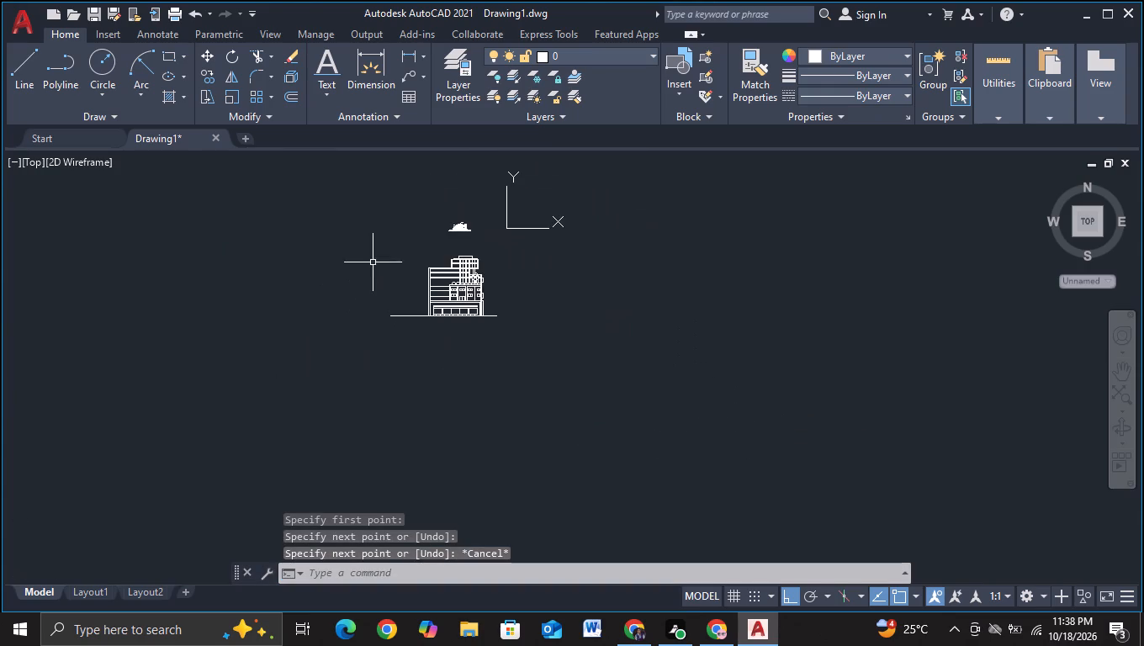
{"action": "middle_click_drag", "start_coordinate": [373, 259], "coordinate": [363, 332]}
{"action": "scroll", "coordinate": [384, 310], "scroll_direction": "up", "scroll_amount": 4}
{"action": "scroll", "coordinate": [505, 342], "scroll_direction": "up", "scroll_amount": 1}
{"action": "middle_click_drag", "start_coordinate": [466, 336], "coordinate": [86, 357]}
{"action": "scroll", "coordinate": [543, 320], "scroll_direction": "up", "scroll_amount": 2}
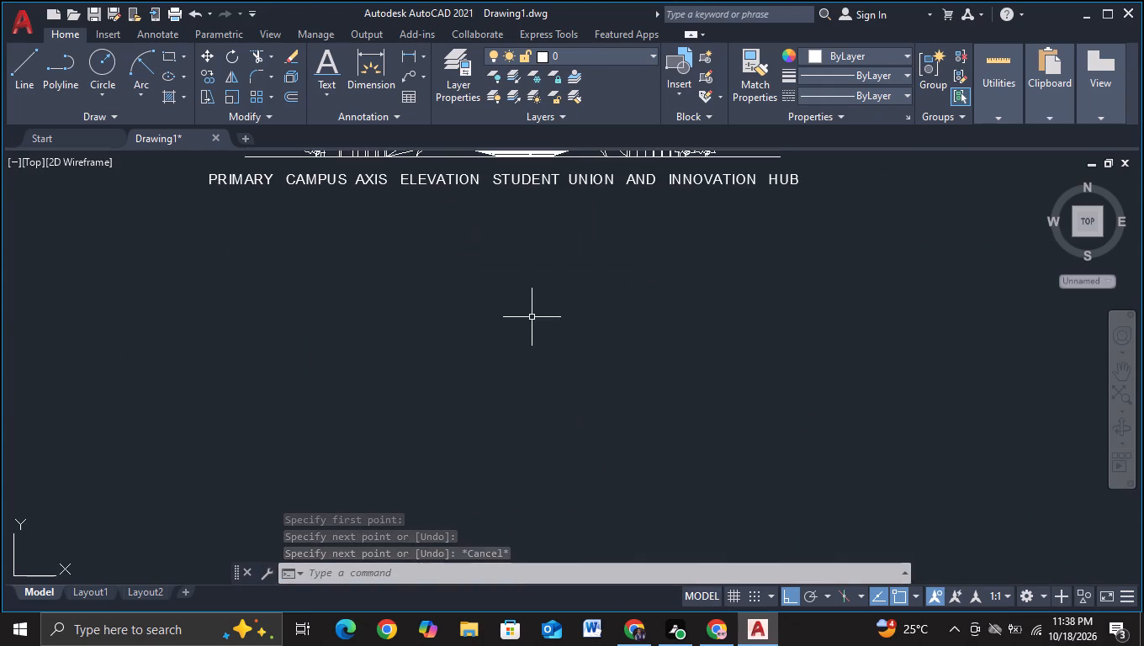
{"action": "middle_click_drag", "start_coordinate": [565, 316], "coordinate": [421, 471]}
{"action": "scroll", "coordinate": [423, 469], "scroll_direction": "up", "scroll_amount": 1}
{"action": "middle_click_drag", "start_coordinate": [585, 346], "coordinate": [577, 494]}
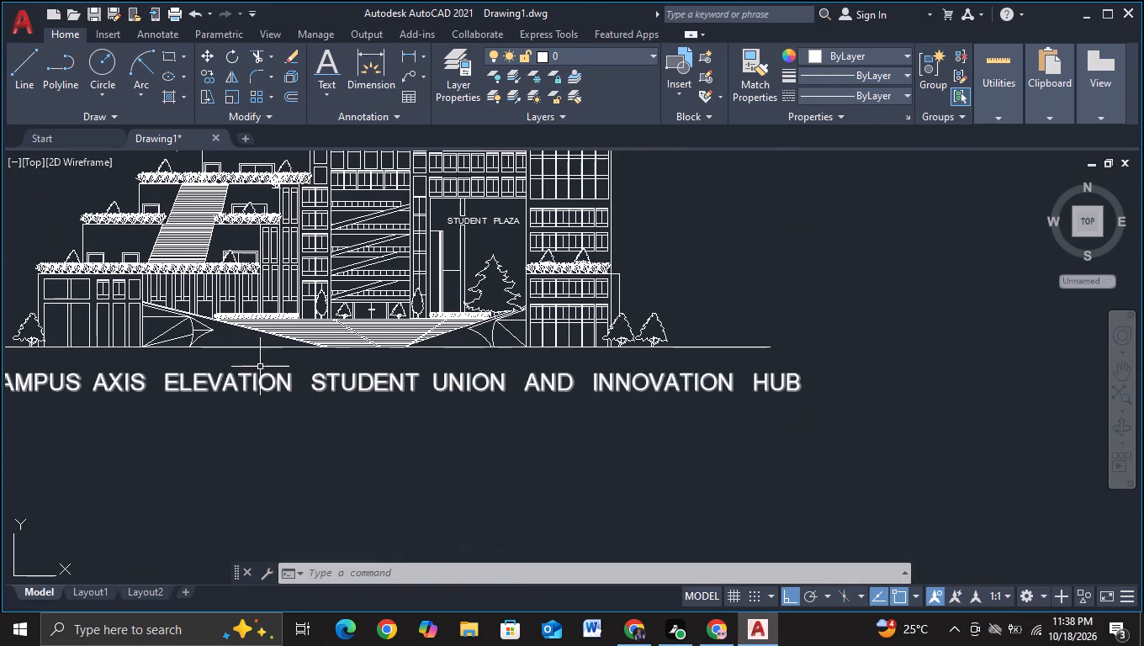
{"action": "middle_click_drag", "start_coordinate": [0, 245], "coordinate": [180, 356]}
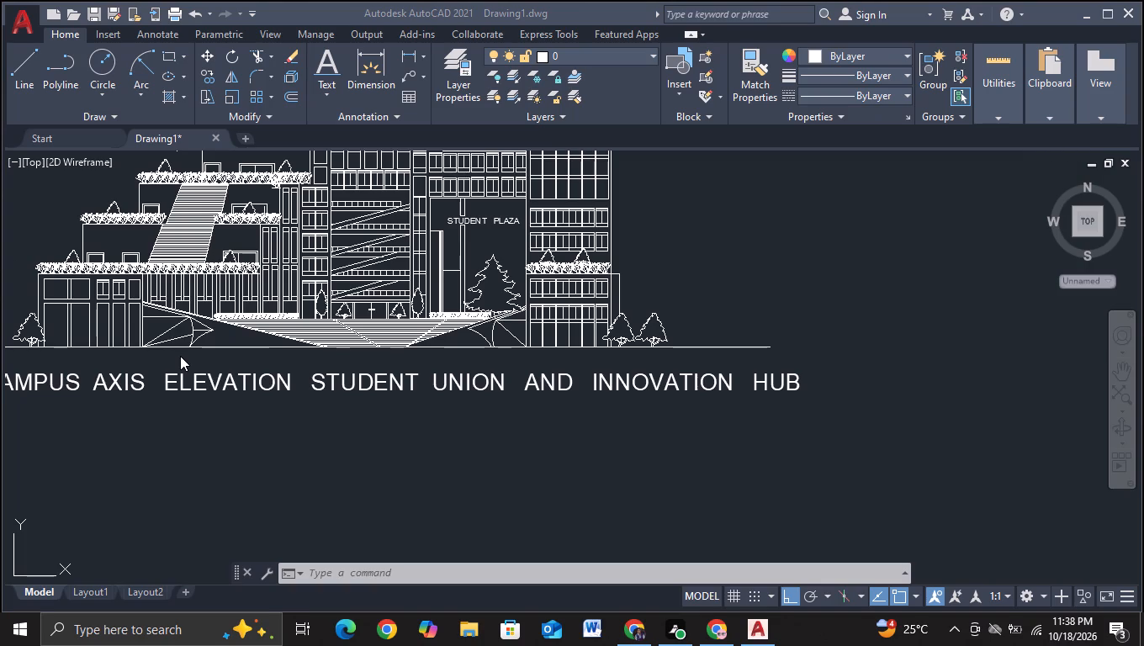
{"action": "key", "text": "Escape"}
{"action": "key", "text": "Escape"}
{"action": "key", "text": "Escape"}
{"action": "key", "text": "Escape"}
{"action": "middle_click_drag", "start_coordinate": [428, 493], "coordinate": [703, 494]}
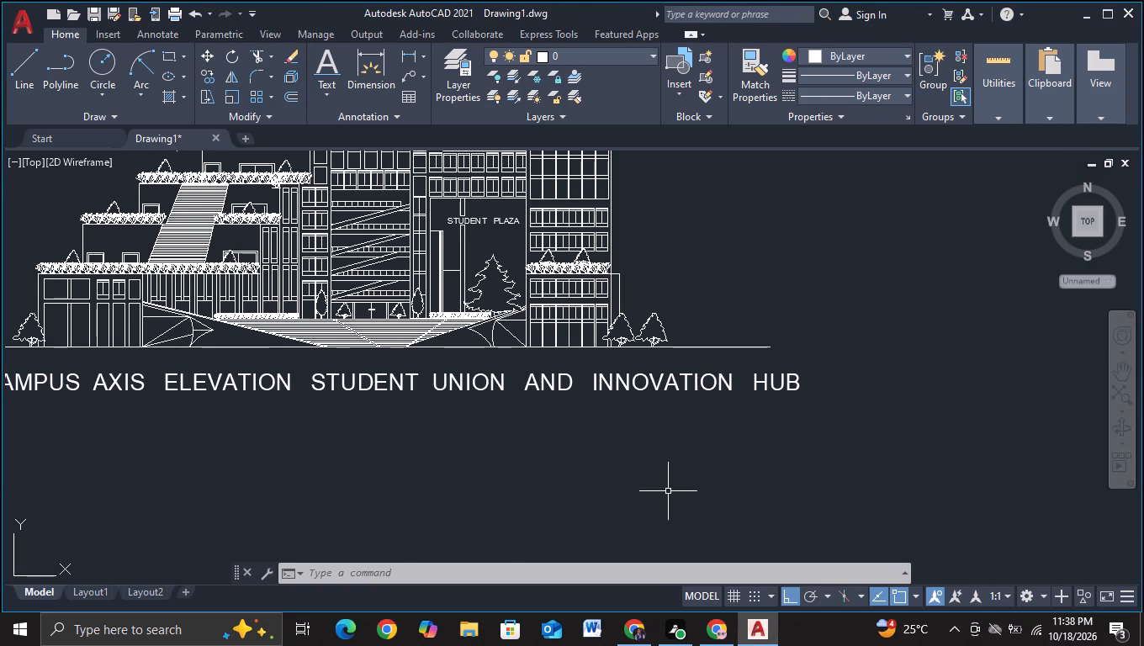
{"action": "key", "text": "Escape"}
{"action": "middle_click_drag", "start_coordinate": [543, 476], "coordinate": [780, 500]}
{"action": "scroll", "coordinate": [780, 500], "scroll_direction": "down", "scroll_amount": 1}
{"action": "middle_click_drag", "start_coordinate": [780, 500], "coordinate": [639, 475]}
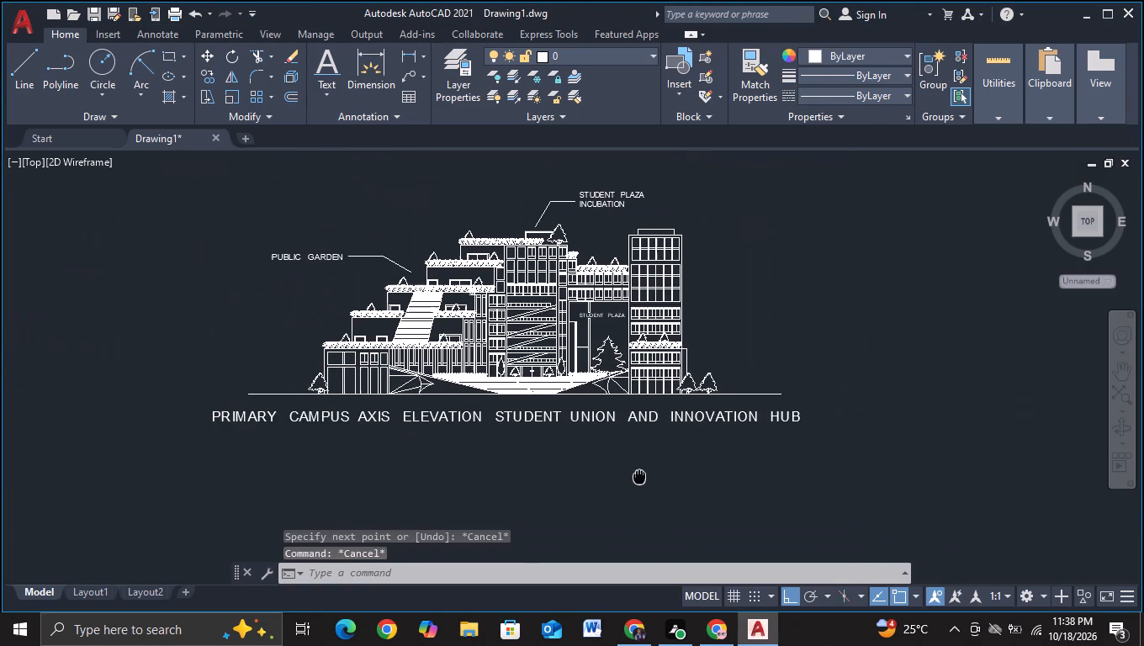
{"action": "scroll", "coordinate": [638, 474], "scroll_direction": "up", "scroll_amount": 1}
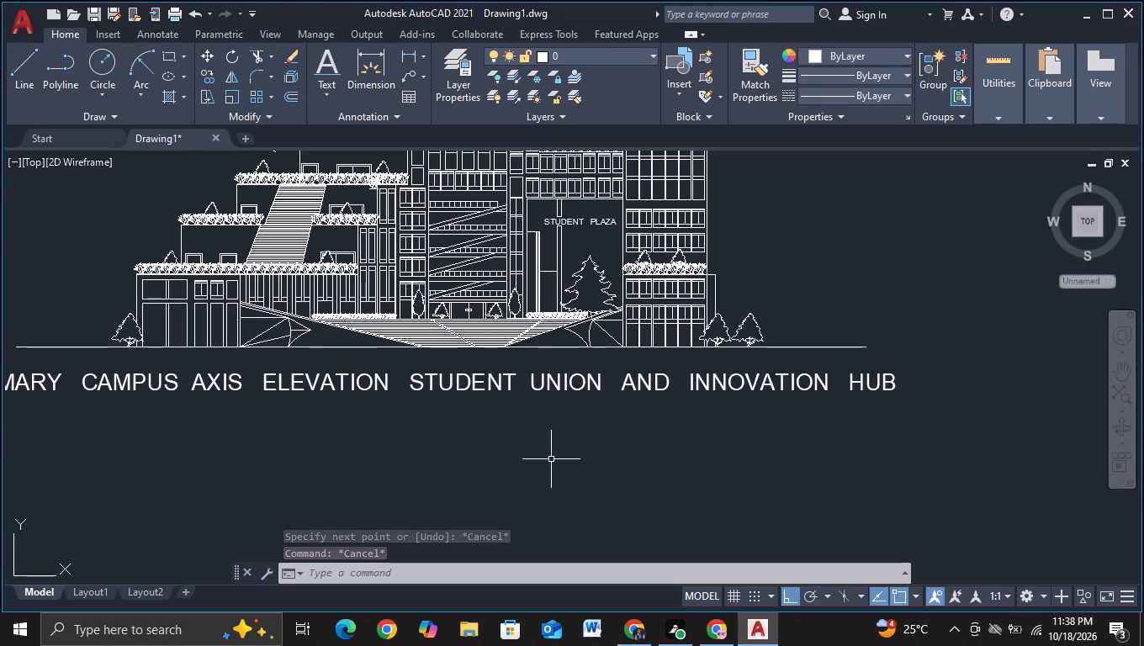
{"action": "left_click", "coordinate": [760, 331]}
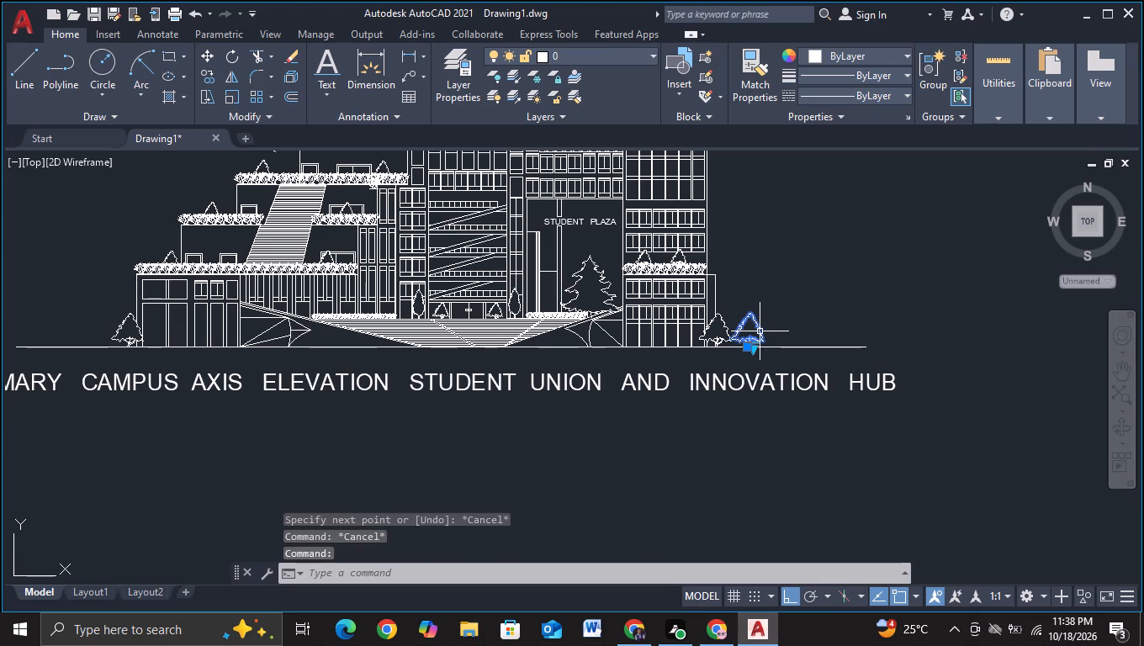
{"action": "key", "text": "c"}
{"action": "left_click", "coordinate": [797, 383]}
{"action": "left_click", "coordinate": [756, 333]}
{"action": "scroll", "coordinate": [789, 471], "scroll_direction": "down", "scroll_amount": 1}
{"action": "middle_click_drag", "start_coordinate": [789, 471], "coordinate": [626, 257]}
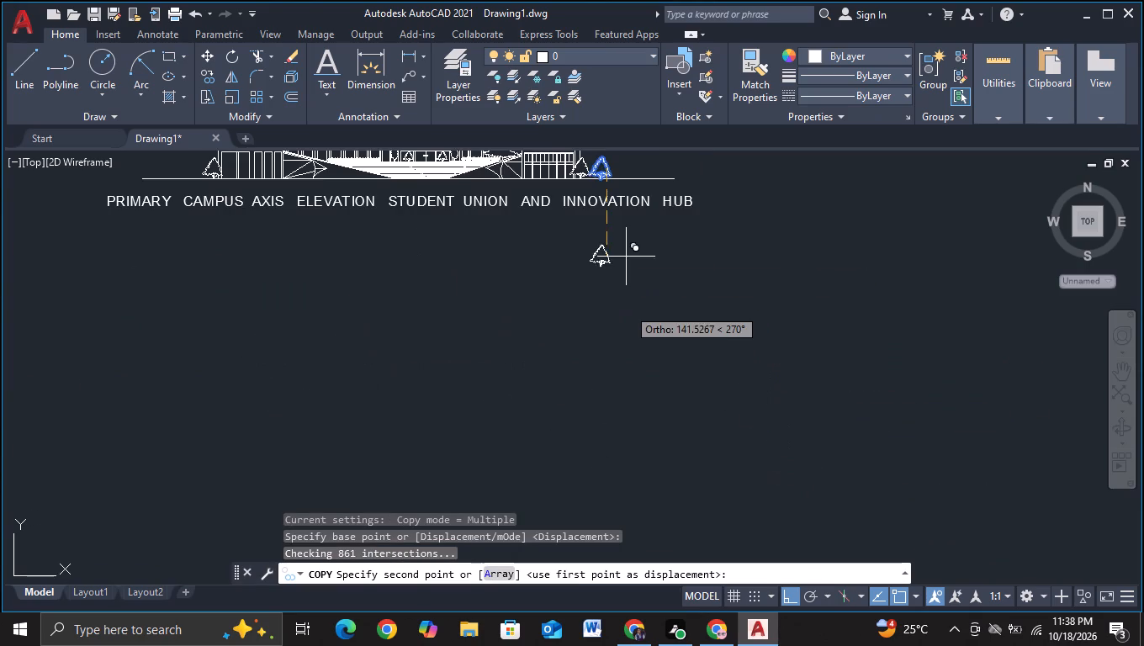
{"action": "key", "text": "F8"}
{"action": "scroll", "coordinate": [654, 411], "scroll_direction": "down", "scroll_amount": 3}
{"action": "middle_click_drag", "start_coordinate": [680, 421], "coordinate": [575, 264]}
{"action": "middle_click_drag", "start_coordinate": [646, 474], "coordinate": [582, 315]}
{"action": "middle_click_drag", "start_coordinate": [638, 511], "coordinate": [564, 315]}
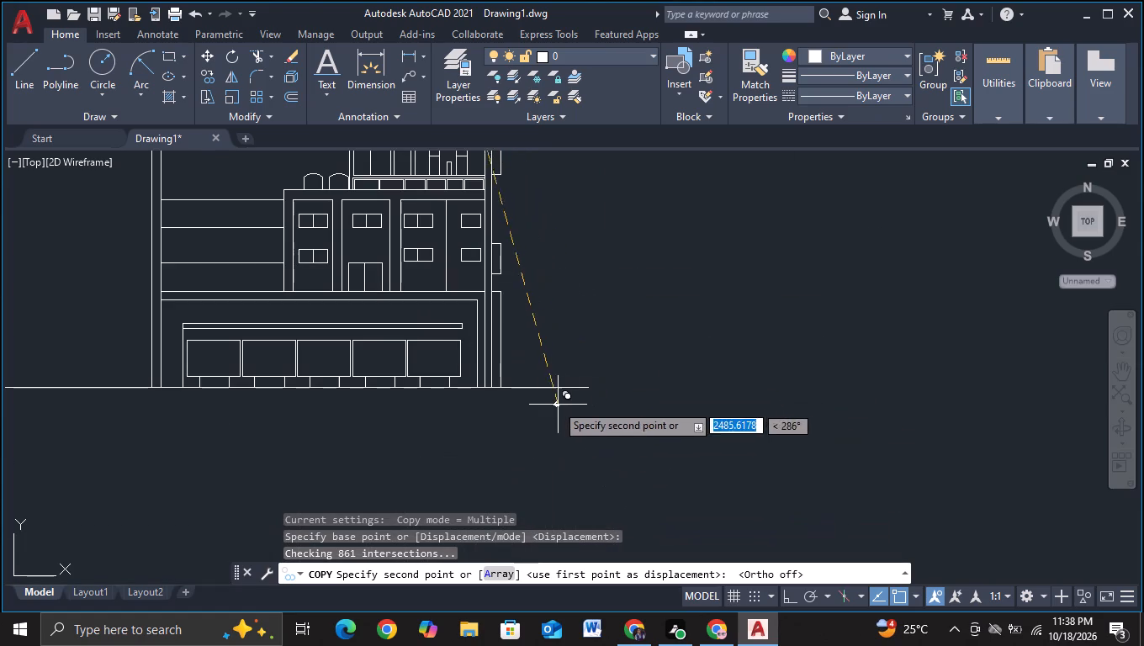
{"action": "scroll", "coordinate": [522, 374], "scroll_direction": "up", "scroll_amount": 2}
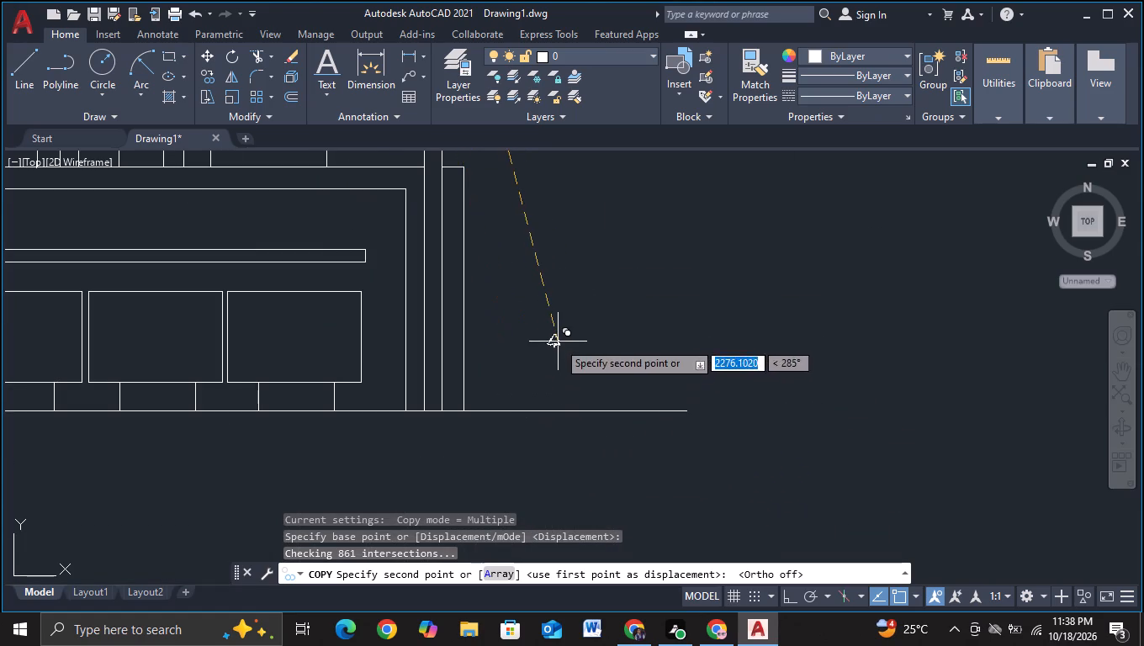
{"action": "left_click", "coordinate": [527, 344]}
{"action": "key", "text": "Escape"}
Scale the copied tree up to nearly the height of the front elevation's ground floor.
{"action": "left_click", "coordinate": [524, 347]}
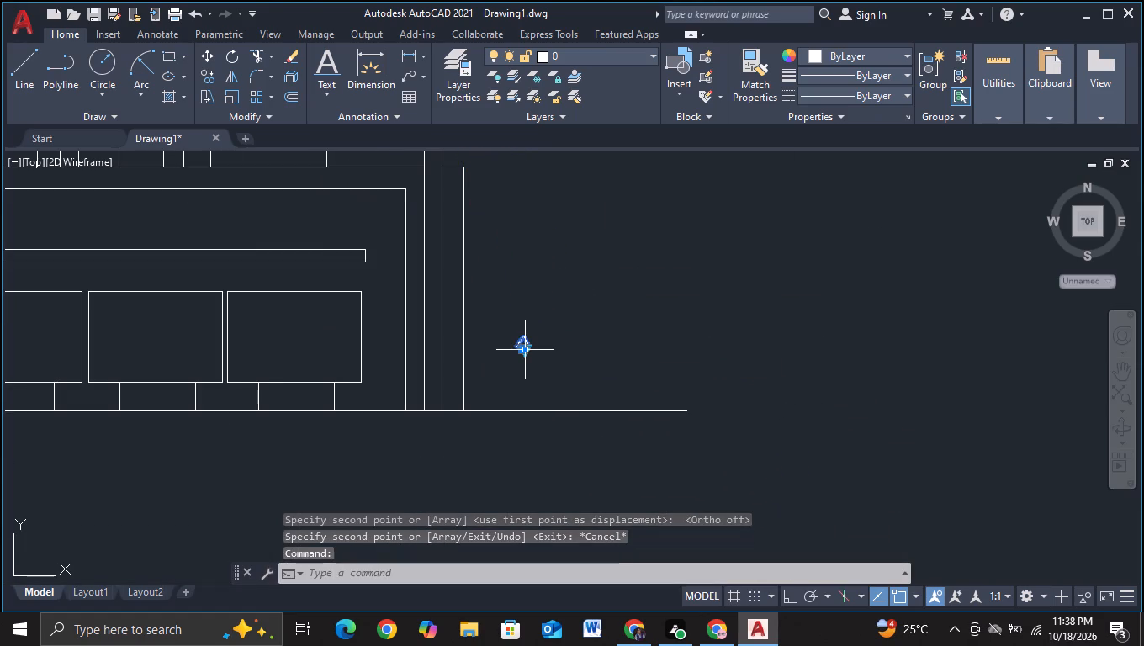
{"action": "key", "text": "s"}
{"action": "left_click", "coordinate": [592, 395]}
{"action": "left_click", "coordinate": [530, 344]}
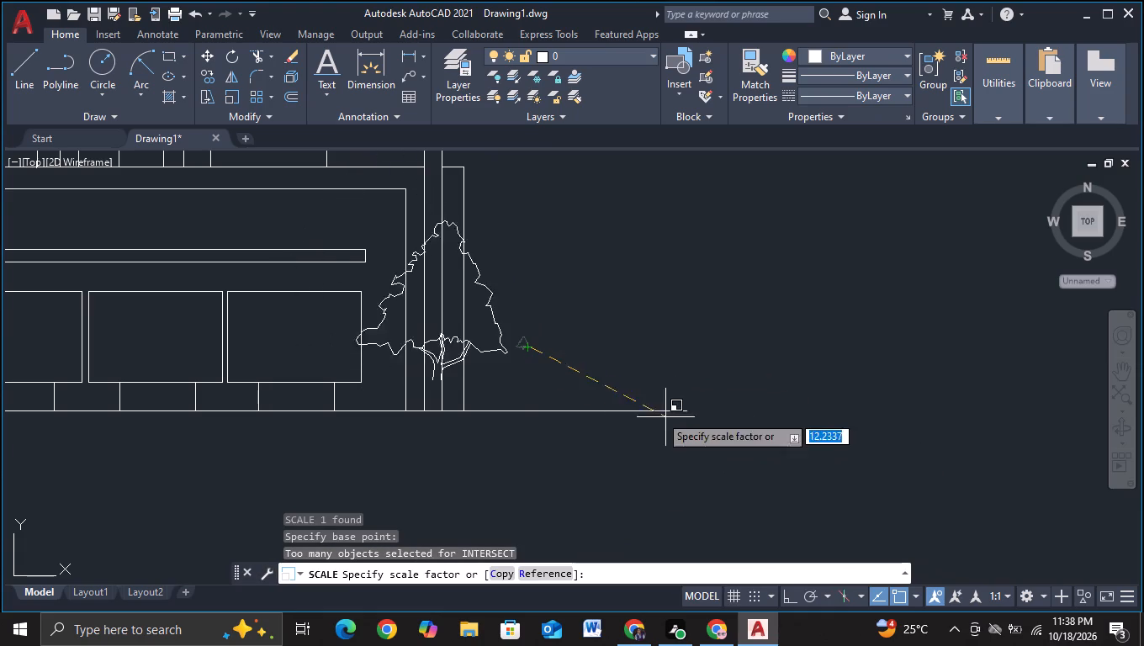
{"action": "left_click", "coordinate": [634, 405]}
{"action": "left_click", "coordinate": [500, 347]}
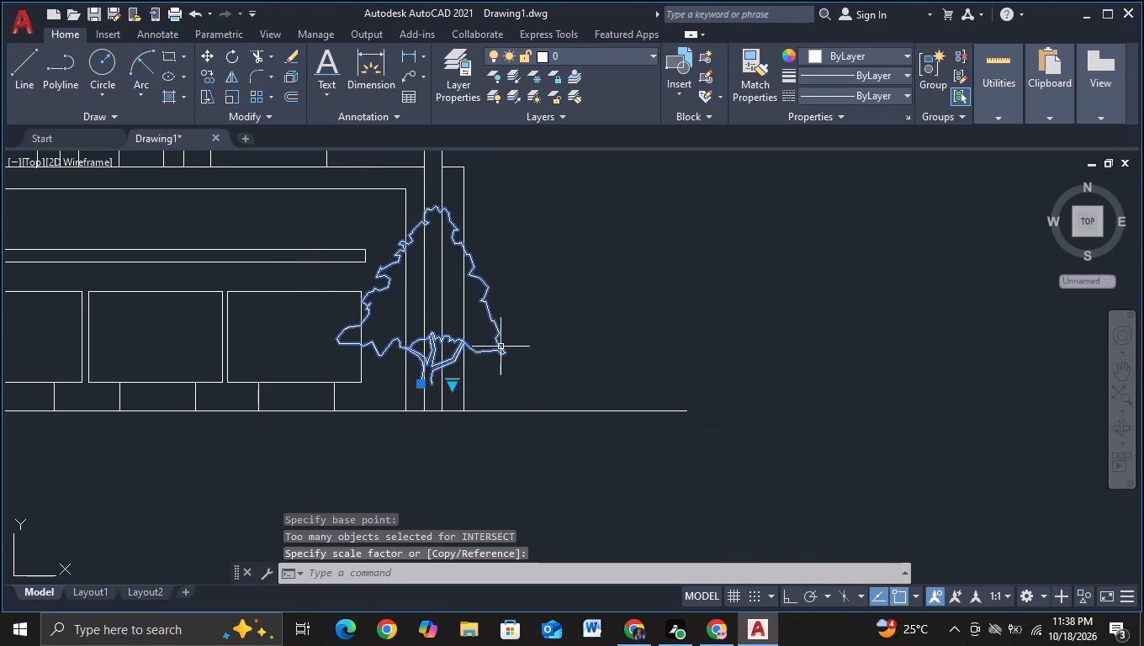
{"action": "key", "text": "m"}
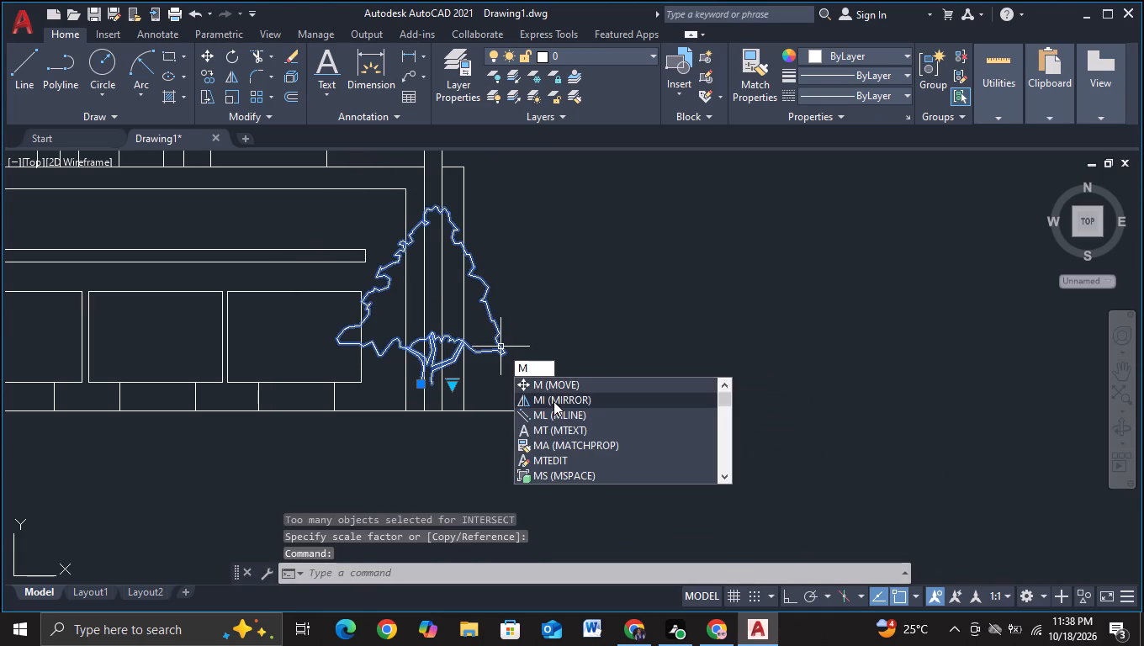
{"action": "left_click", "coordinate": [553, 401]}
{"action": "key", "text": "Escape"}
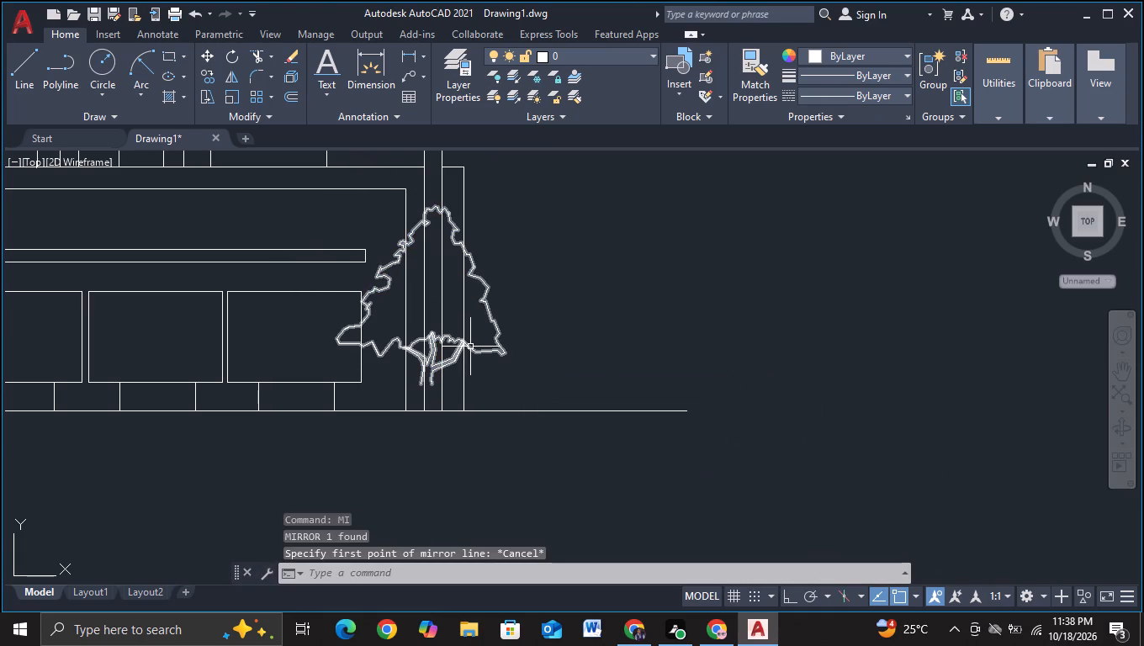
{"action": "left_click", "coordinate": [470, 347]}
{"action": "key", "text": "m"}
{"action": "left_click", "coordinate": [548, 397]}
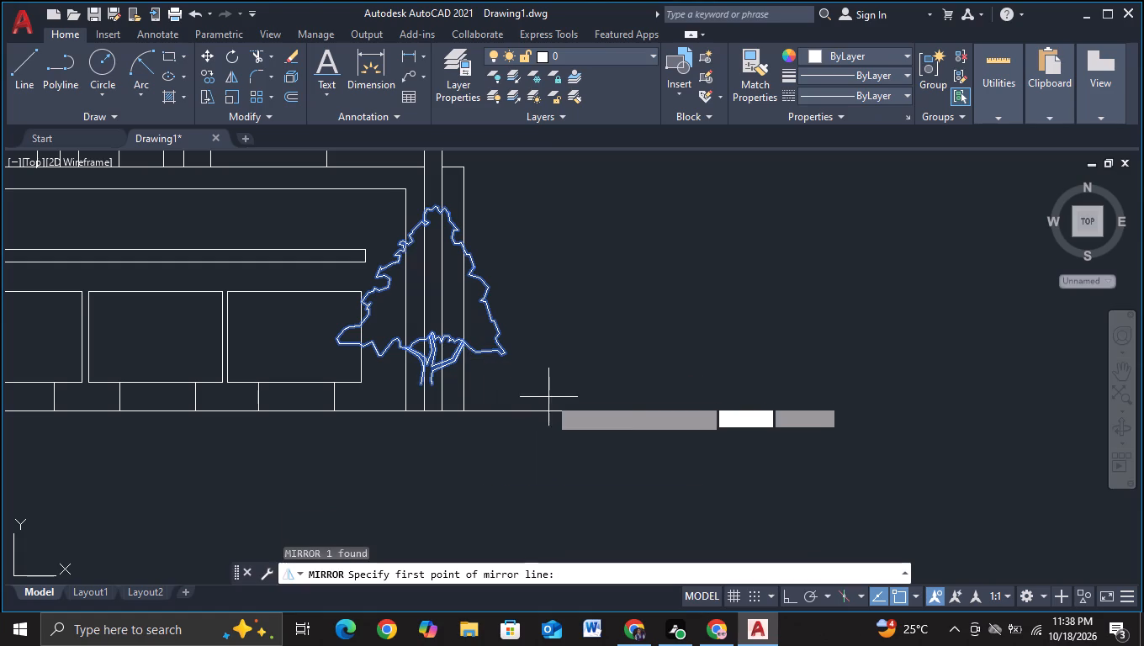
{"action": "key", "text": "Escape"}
Move the enlarged tree about 172 units outward and slightly down so its trunk meets the ground line beside the right wall.
{"action": "left_click", "coordinate": [497, 347]}
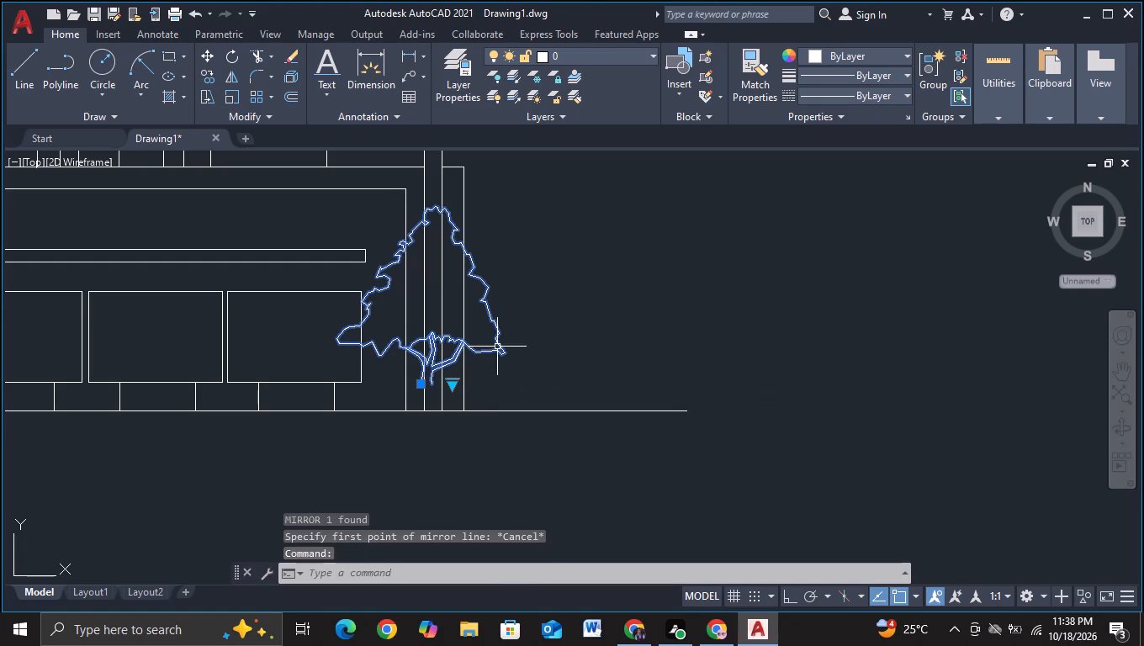
{"action": "key", "text": "m"}
{"action": "left_click", "coordinate": [542, 384]}
{"action": "left_click", "coordinate": [491, 344]}
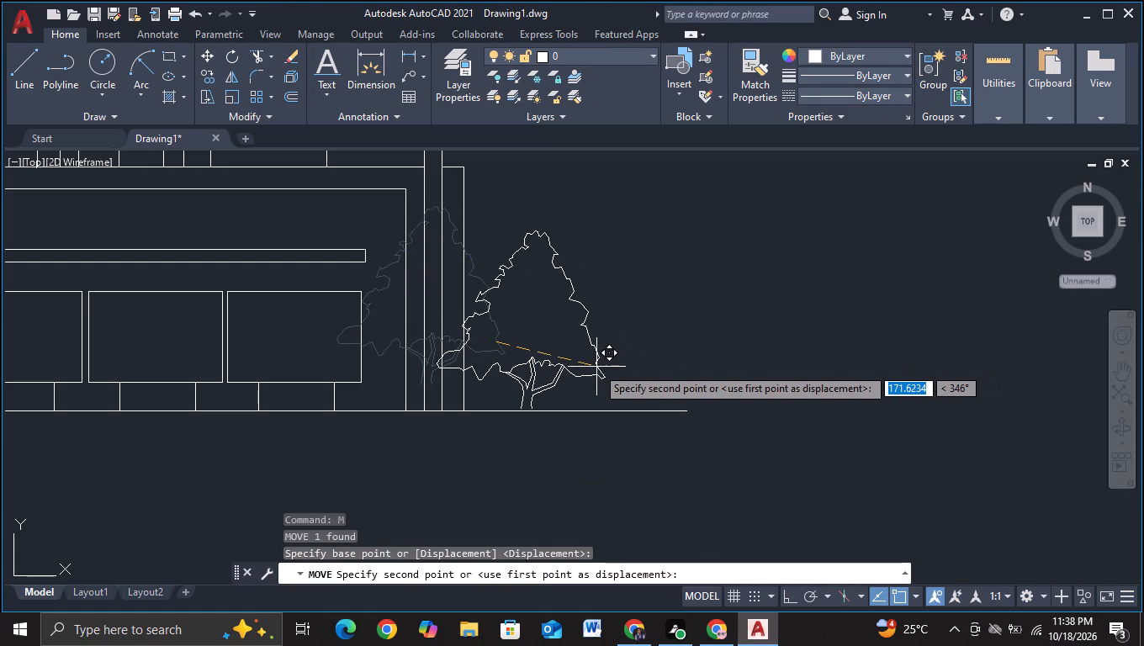
{"action": "left_click", "coordinate": [596, 367]}
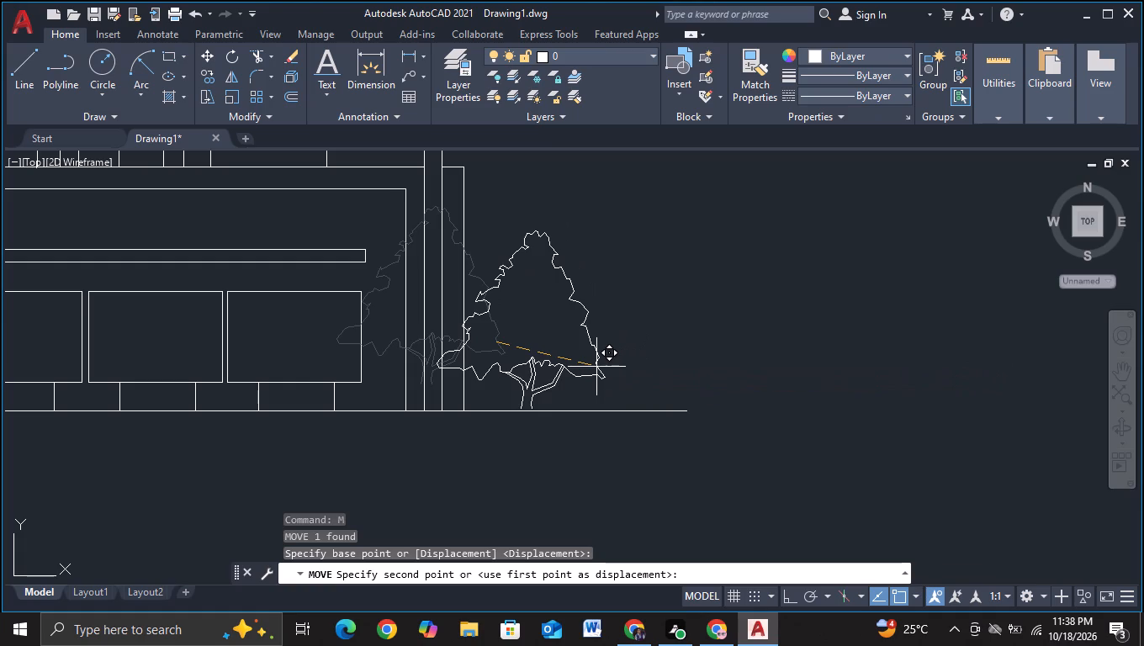
Trim away the segments of the building's outermost right vertical line that run inside the tree's canopy.
{"action": "left_click", "coordinate": [262, 61]}
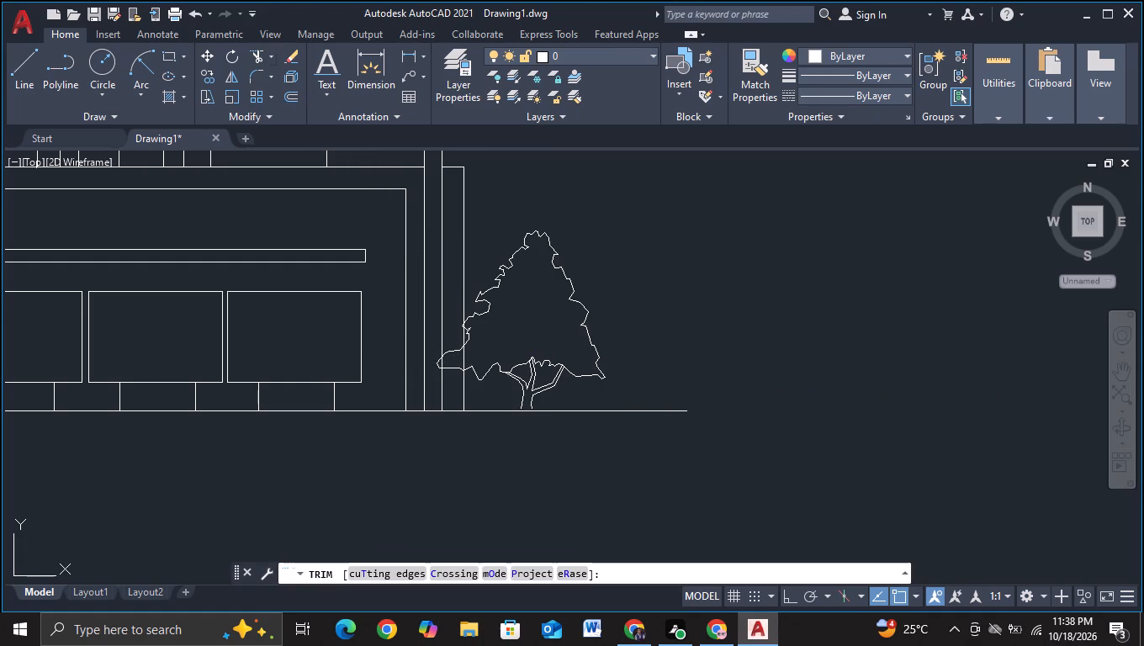
{"action": "scroll", "coordinate": [452, 298], "scroll_direction": "up", "scroll_amount": 1}
{"action": "left_click_drag", "start_coordinate": [462, 400], "coordinate": [546, 379]}
{"action": "scroll", "coordinate": [531, 377], "scroll_direction": "up", "scroll_amount": 2}
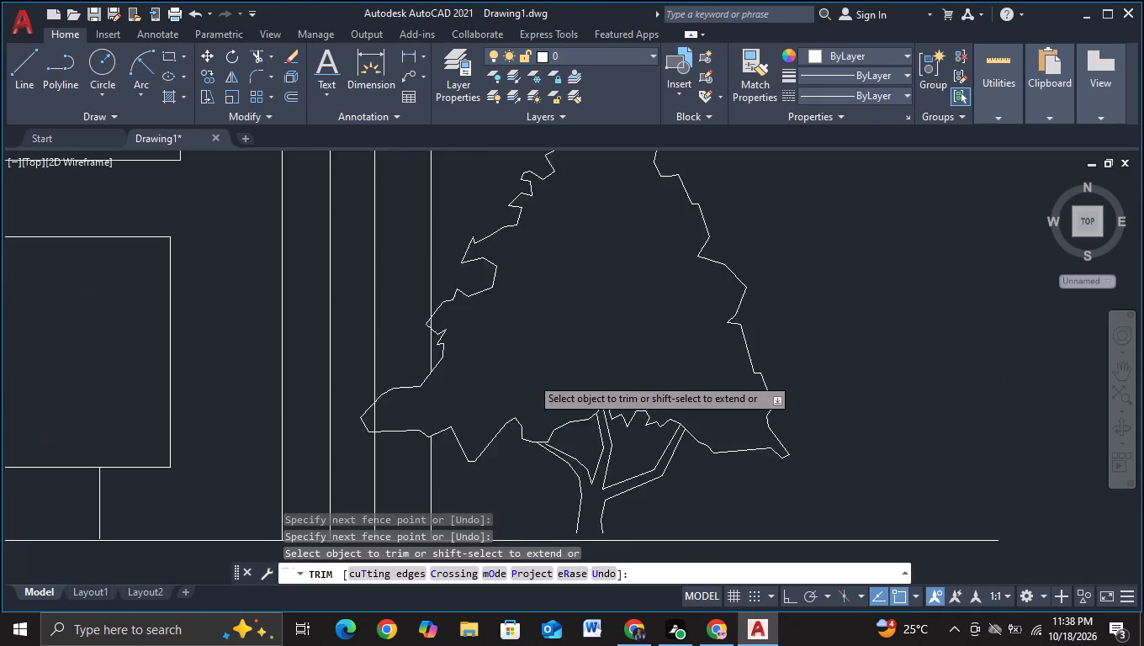
{"action": "scroll", "coordinate": [368, 293], "scroll_direction": "up", "scroll_amount": 1}
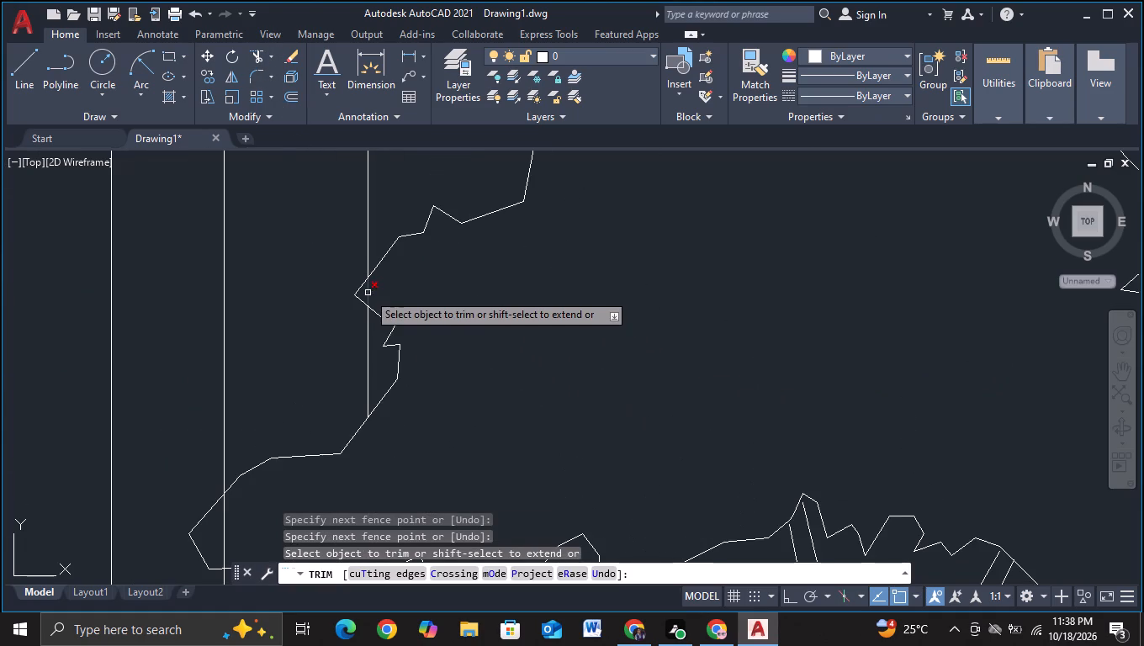
{"action": "left_click", "coordinate": [368, 293]}
{"action": "scroll", "coordinate": [479, 299], "scroll_direction": "down", "scroll_amount": 2}
{"action": "scroll", "coordinate": [575, 328], "scroll_direction": "down", "scroll_amount": 2}
{"action": "scroll", "coordinate": [765, 379], "scroll_direction": "down", "scroll_amount": 1}
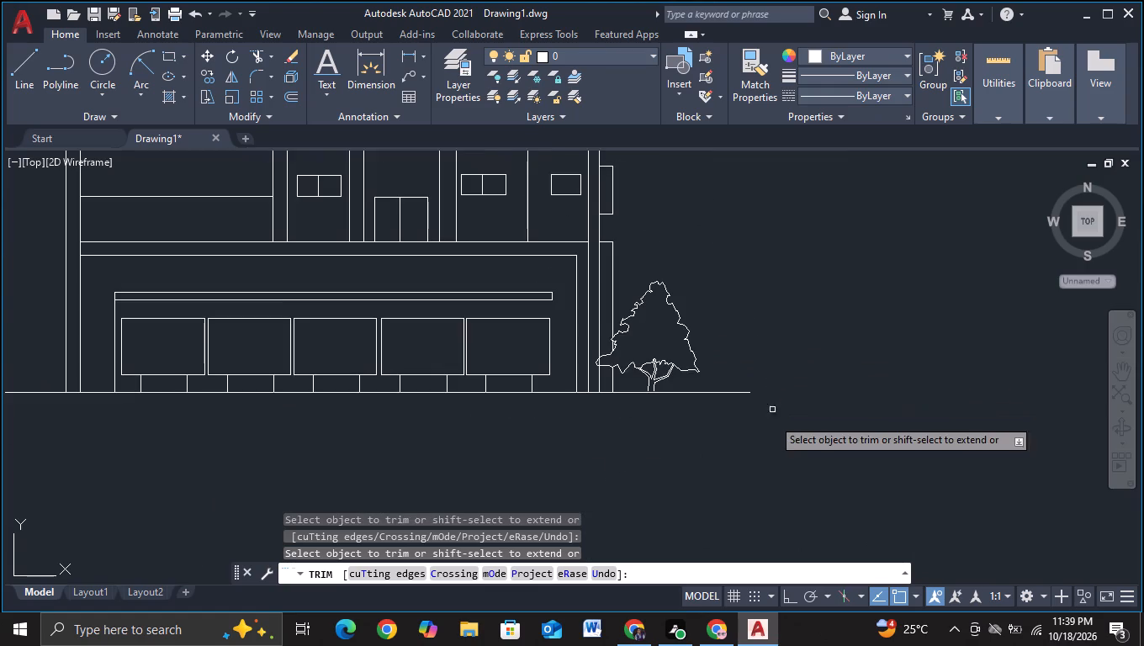
{"action": "scroll", "coordinate": [772, 430], "scroll_direction": "down", "scroll_amount": 2}
{"action": "middle_click_drag", "start_coordinate": [772, 442], "coordinate": [776, 380]}
{"action": "key", "text": "Escape"}
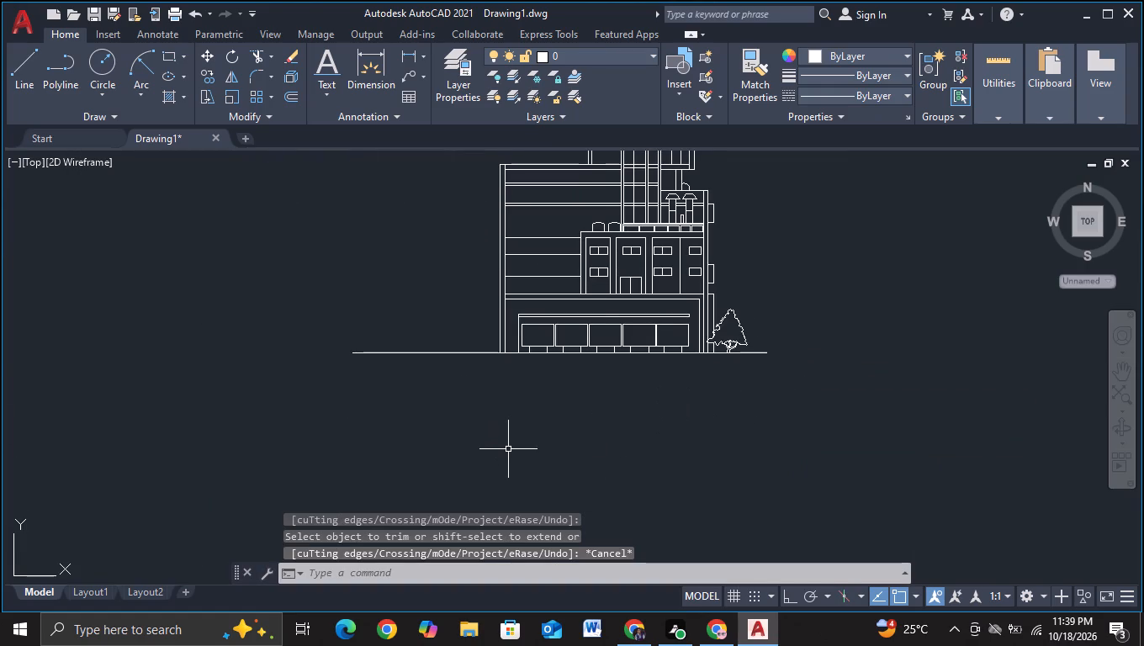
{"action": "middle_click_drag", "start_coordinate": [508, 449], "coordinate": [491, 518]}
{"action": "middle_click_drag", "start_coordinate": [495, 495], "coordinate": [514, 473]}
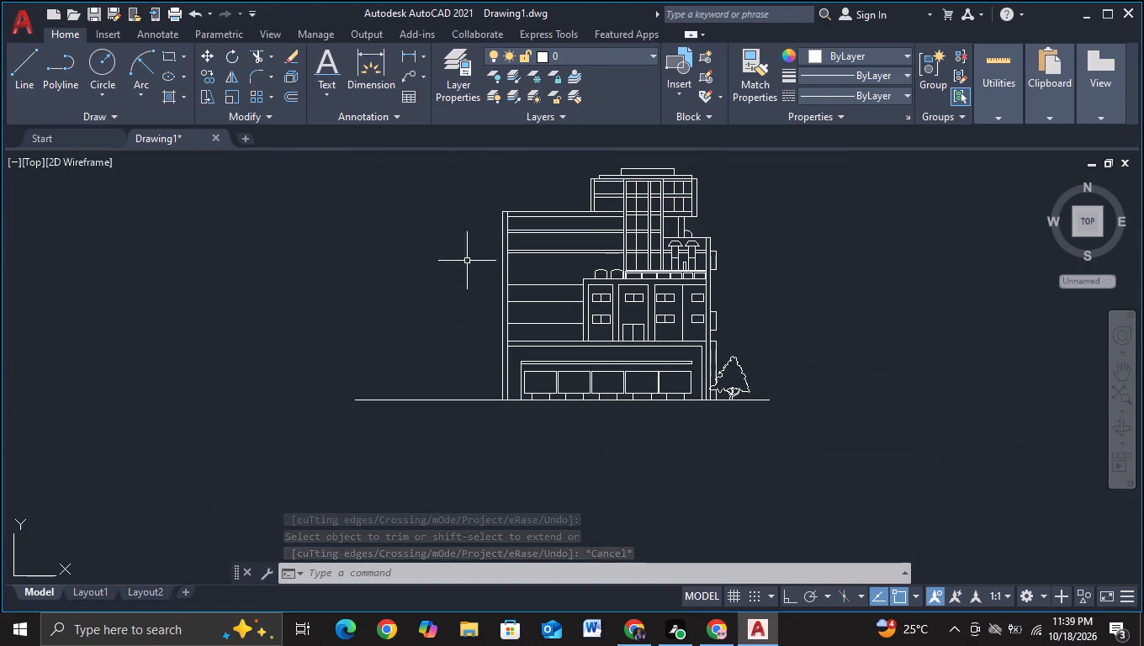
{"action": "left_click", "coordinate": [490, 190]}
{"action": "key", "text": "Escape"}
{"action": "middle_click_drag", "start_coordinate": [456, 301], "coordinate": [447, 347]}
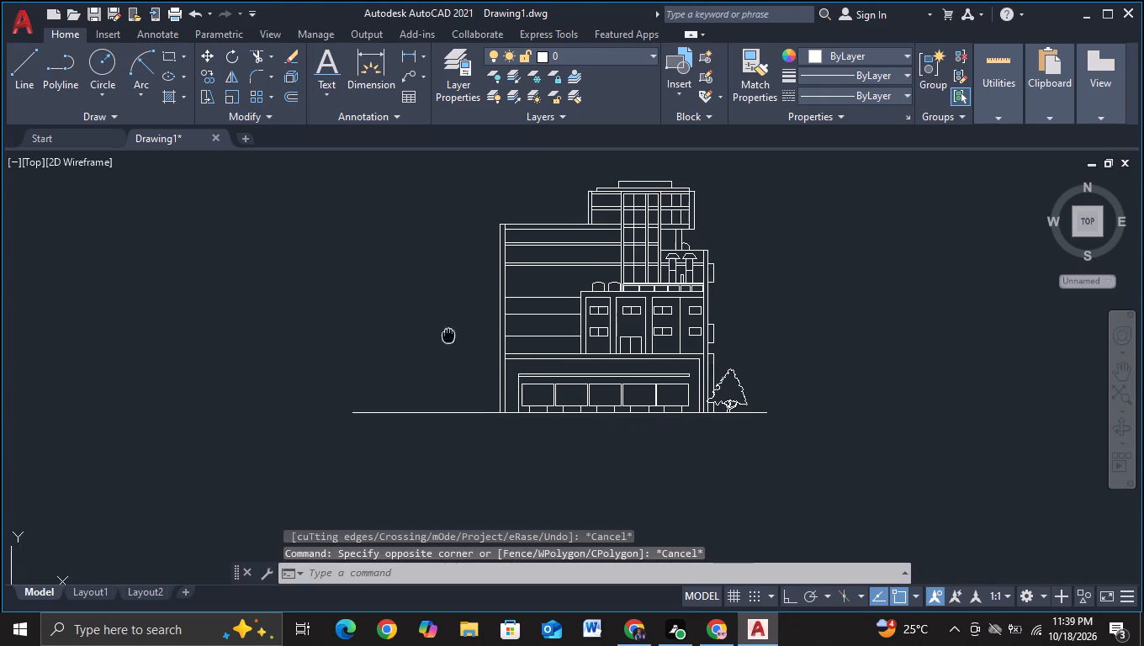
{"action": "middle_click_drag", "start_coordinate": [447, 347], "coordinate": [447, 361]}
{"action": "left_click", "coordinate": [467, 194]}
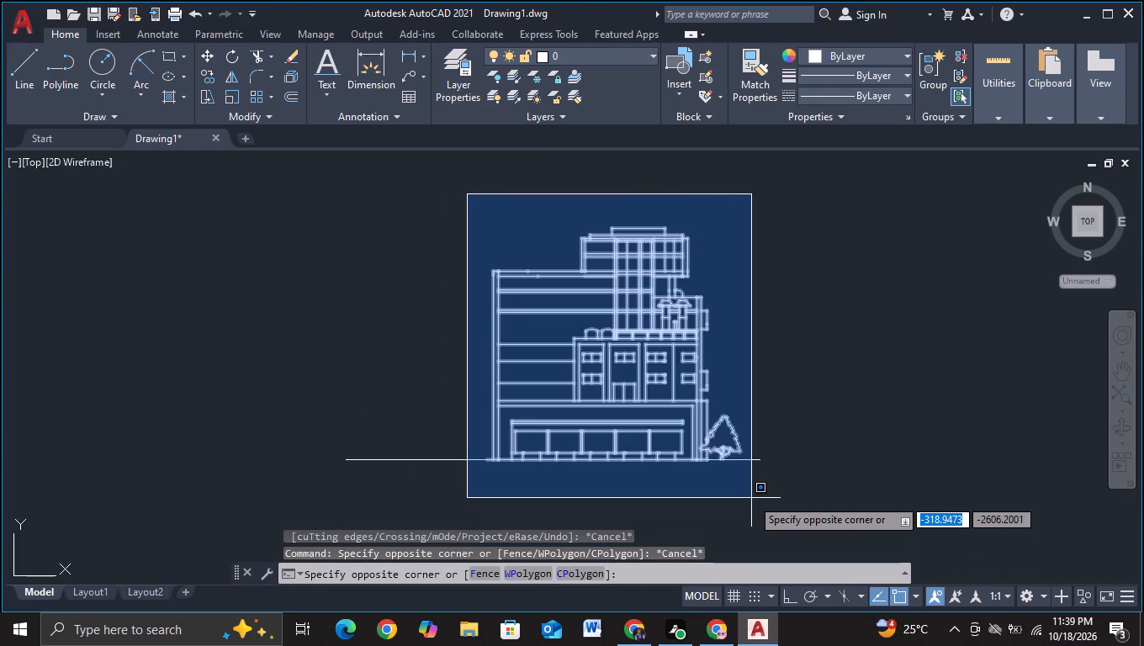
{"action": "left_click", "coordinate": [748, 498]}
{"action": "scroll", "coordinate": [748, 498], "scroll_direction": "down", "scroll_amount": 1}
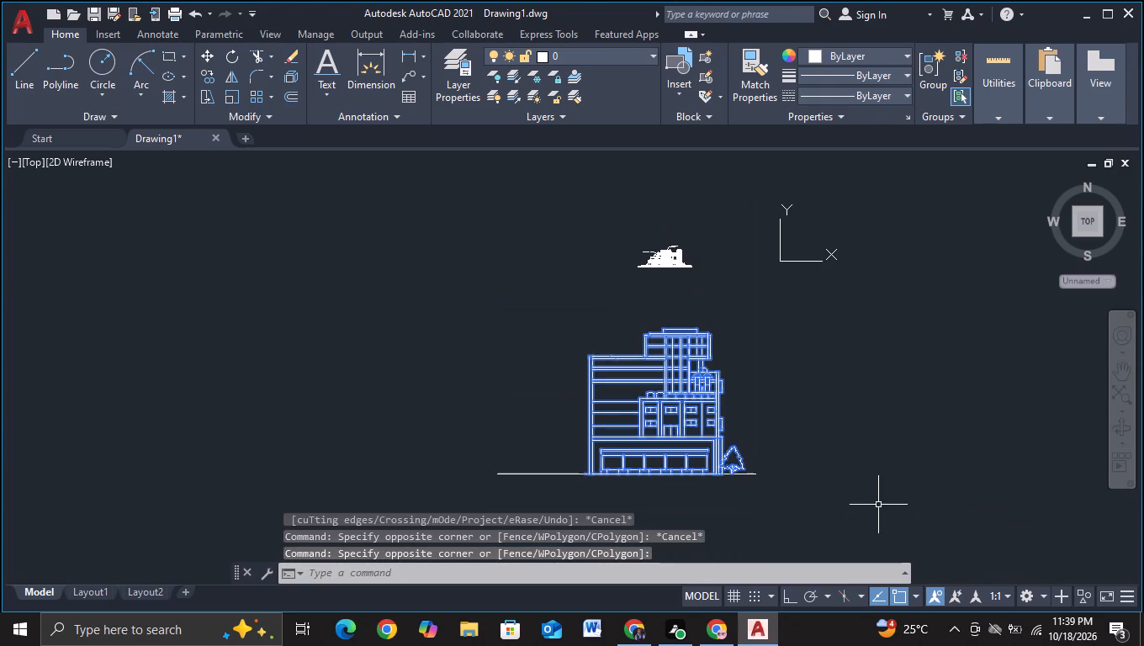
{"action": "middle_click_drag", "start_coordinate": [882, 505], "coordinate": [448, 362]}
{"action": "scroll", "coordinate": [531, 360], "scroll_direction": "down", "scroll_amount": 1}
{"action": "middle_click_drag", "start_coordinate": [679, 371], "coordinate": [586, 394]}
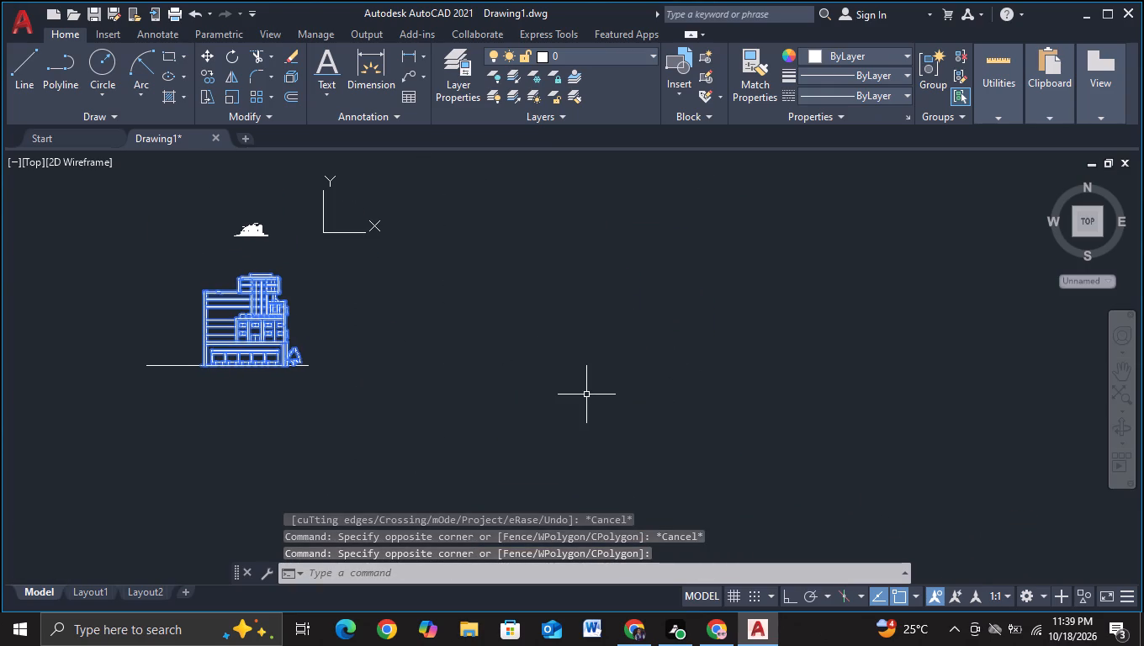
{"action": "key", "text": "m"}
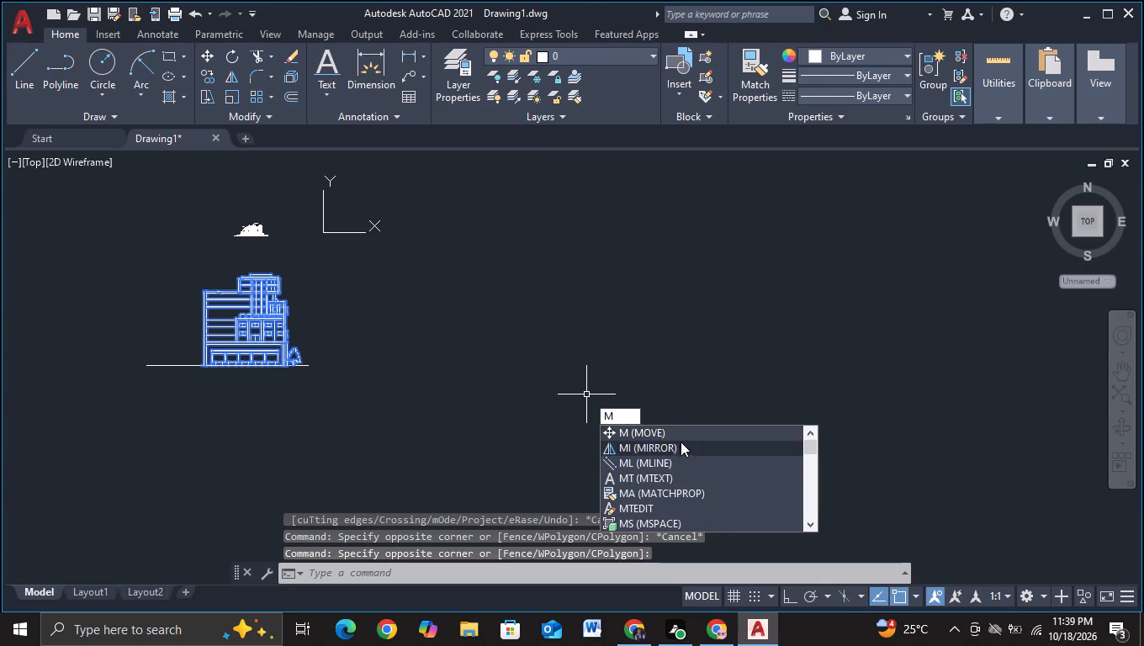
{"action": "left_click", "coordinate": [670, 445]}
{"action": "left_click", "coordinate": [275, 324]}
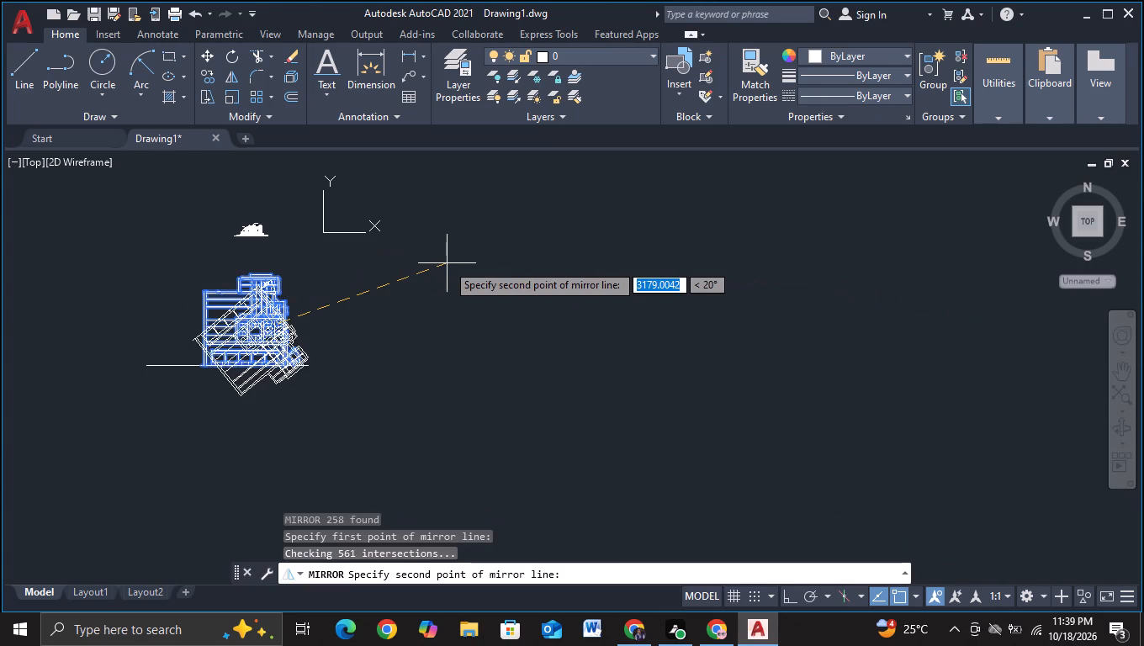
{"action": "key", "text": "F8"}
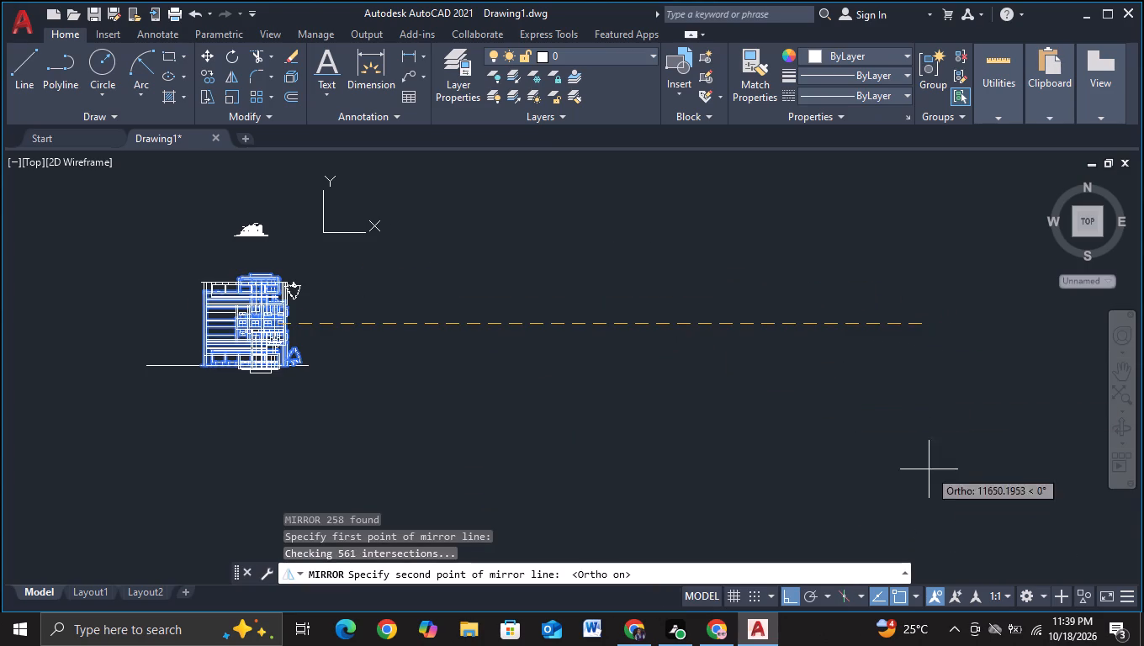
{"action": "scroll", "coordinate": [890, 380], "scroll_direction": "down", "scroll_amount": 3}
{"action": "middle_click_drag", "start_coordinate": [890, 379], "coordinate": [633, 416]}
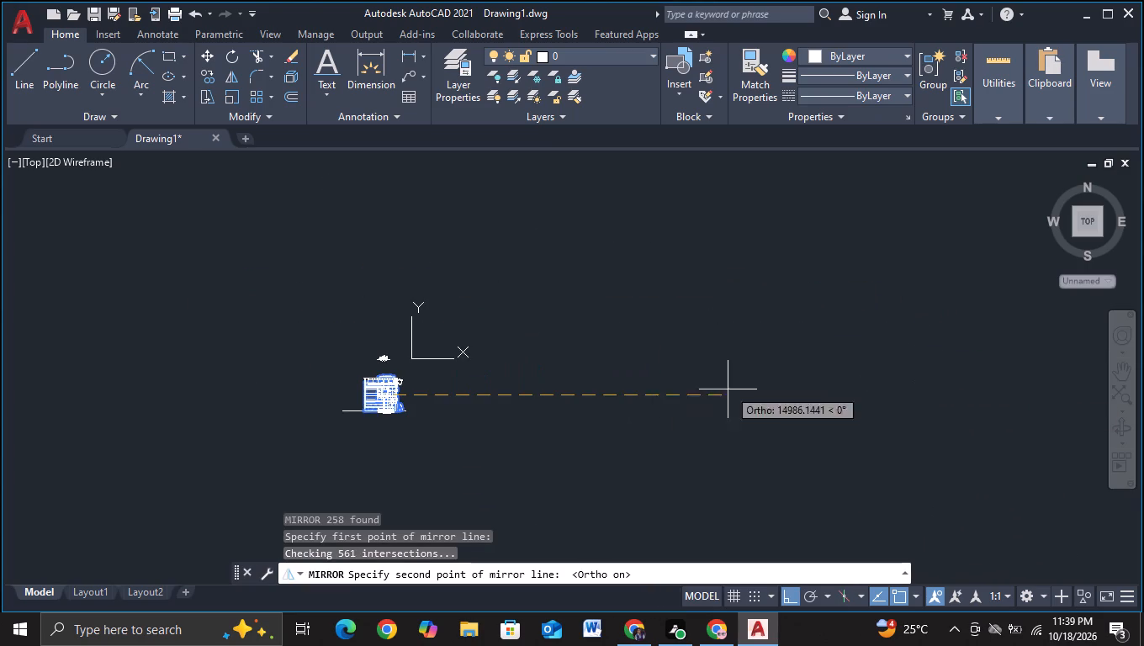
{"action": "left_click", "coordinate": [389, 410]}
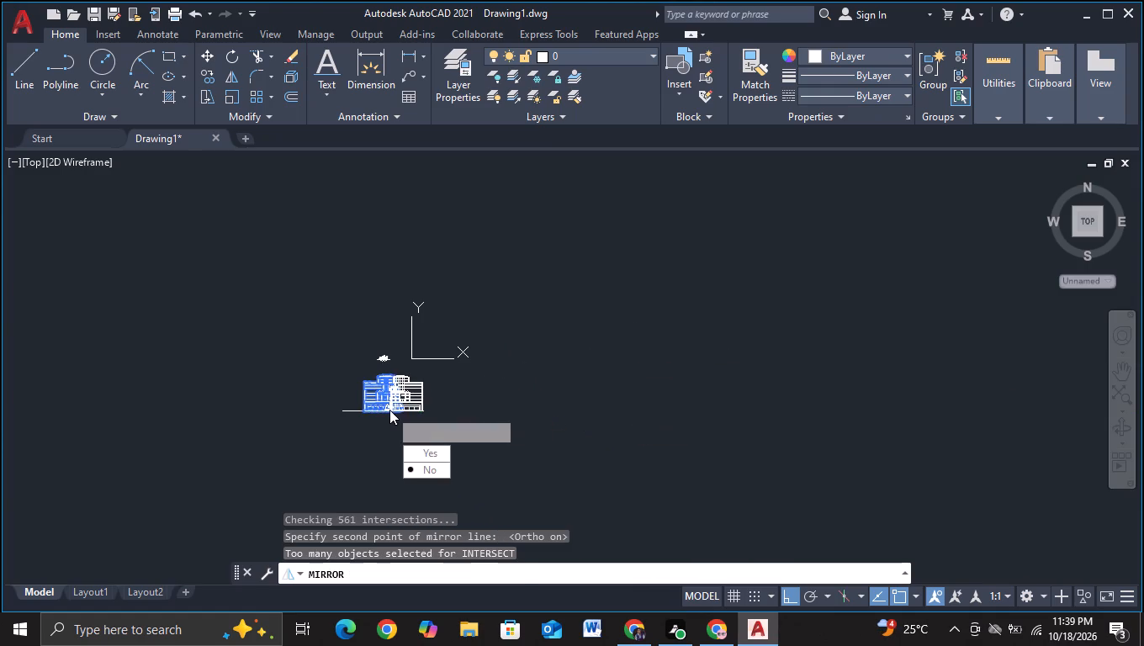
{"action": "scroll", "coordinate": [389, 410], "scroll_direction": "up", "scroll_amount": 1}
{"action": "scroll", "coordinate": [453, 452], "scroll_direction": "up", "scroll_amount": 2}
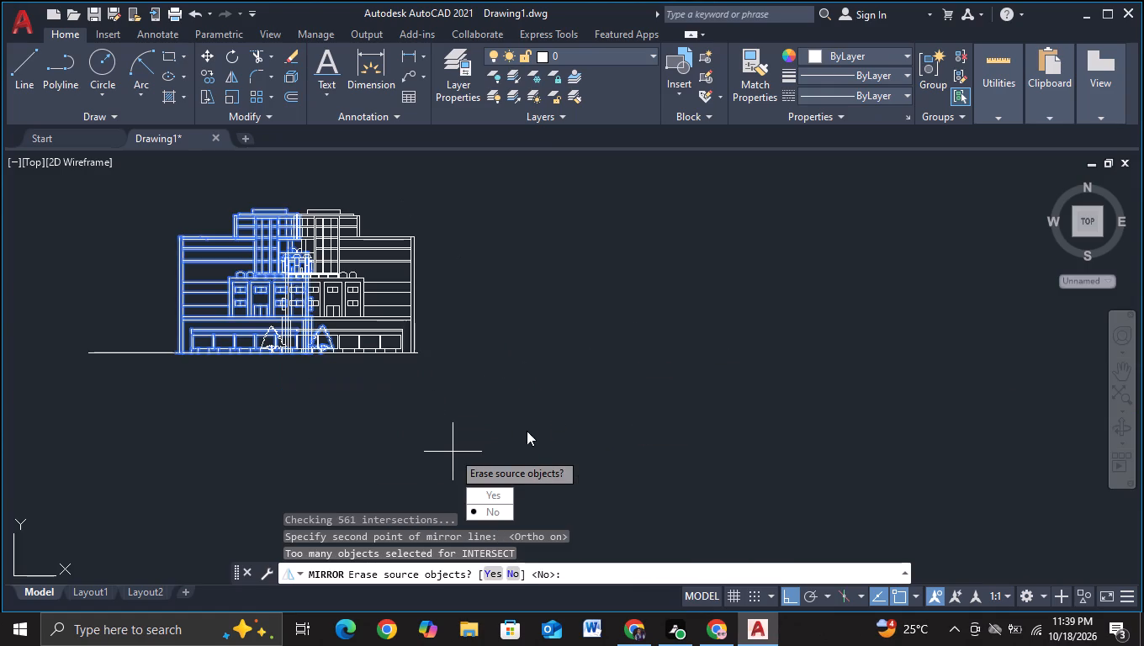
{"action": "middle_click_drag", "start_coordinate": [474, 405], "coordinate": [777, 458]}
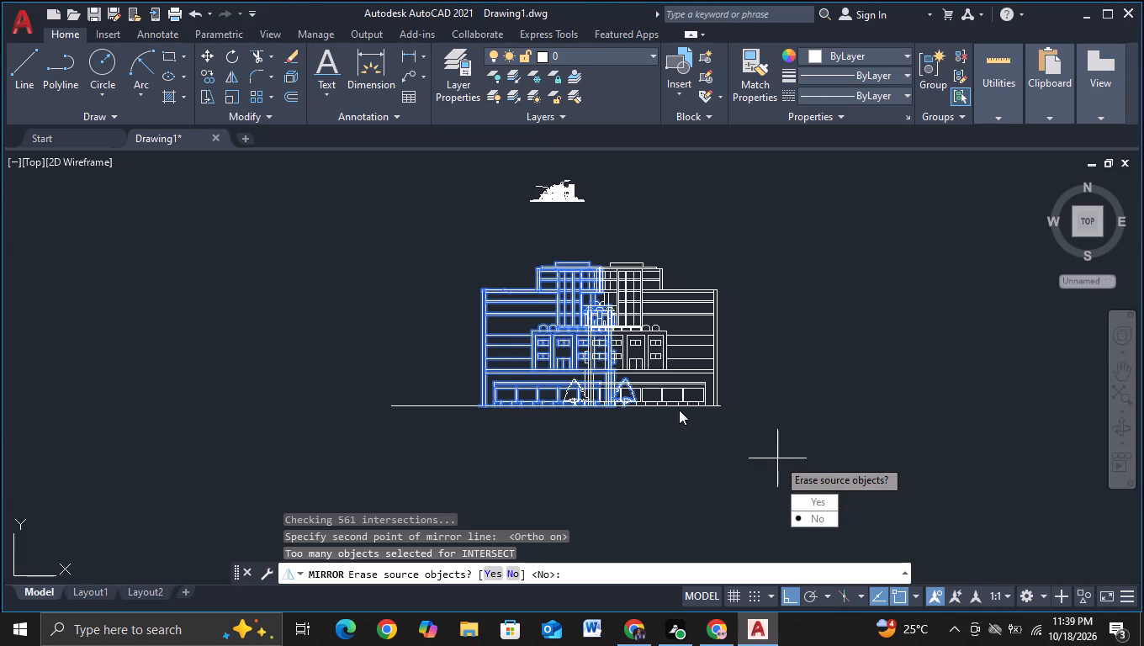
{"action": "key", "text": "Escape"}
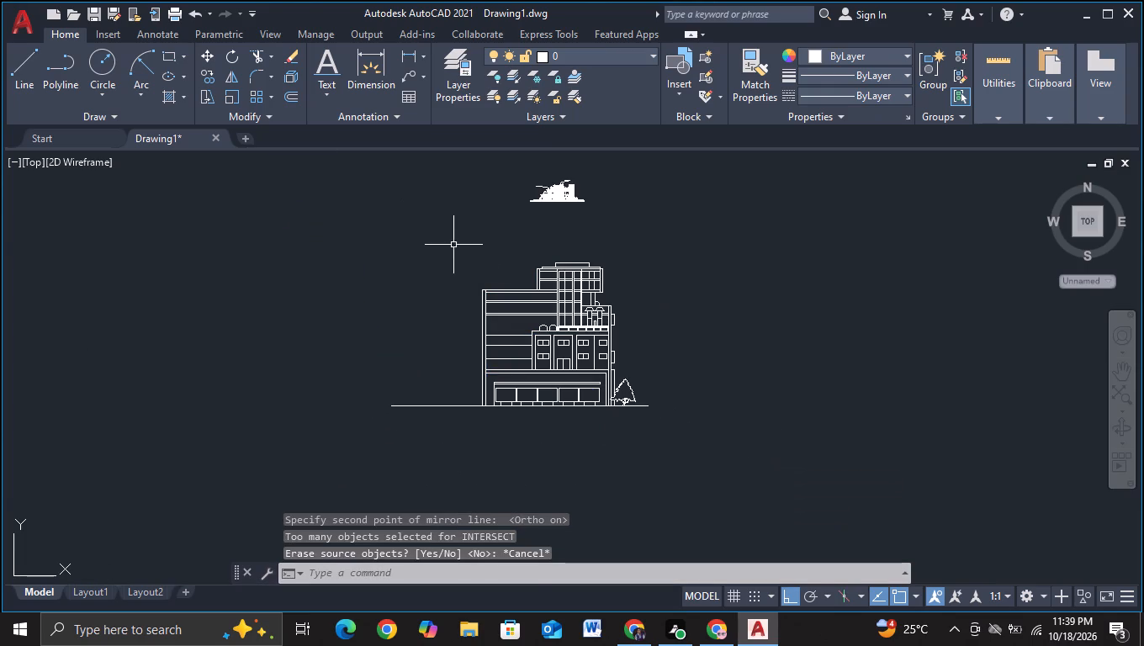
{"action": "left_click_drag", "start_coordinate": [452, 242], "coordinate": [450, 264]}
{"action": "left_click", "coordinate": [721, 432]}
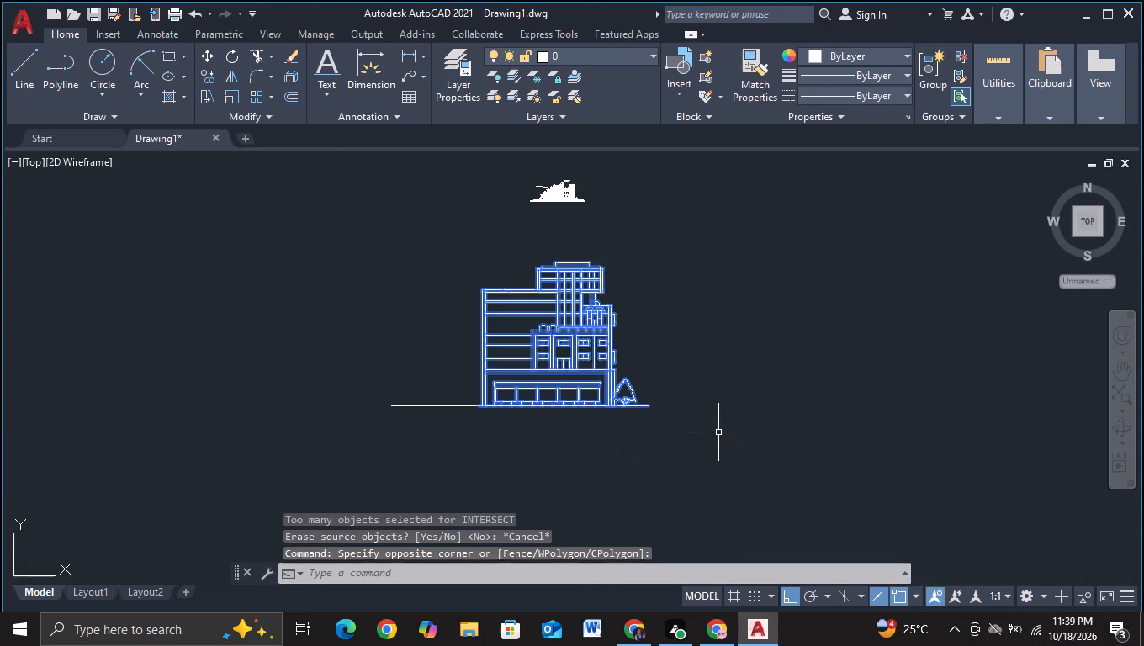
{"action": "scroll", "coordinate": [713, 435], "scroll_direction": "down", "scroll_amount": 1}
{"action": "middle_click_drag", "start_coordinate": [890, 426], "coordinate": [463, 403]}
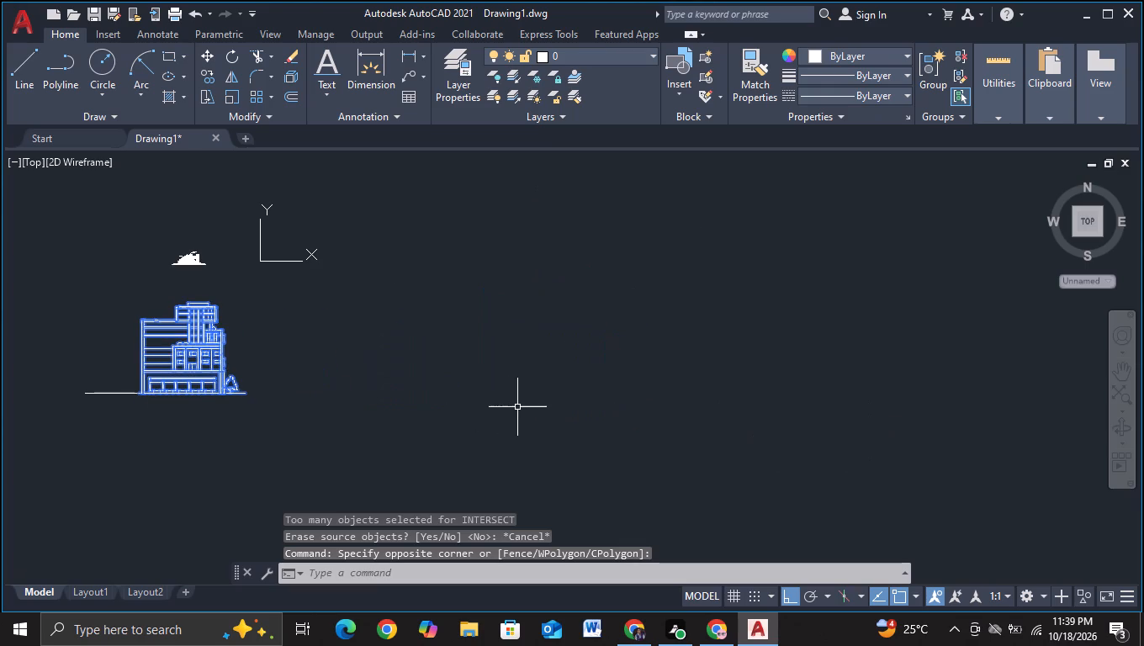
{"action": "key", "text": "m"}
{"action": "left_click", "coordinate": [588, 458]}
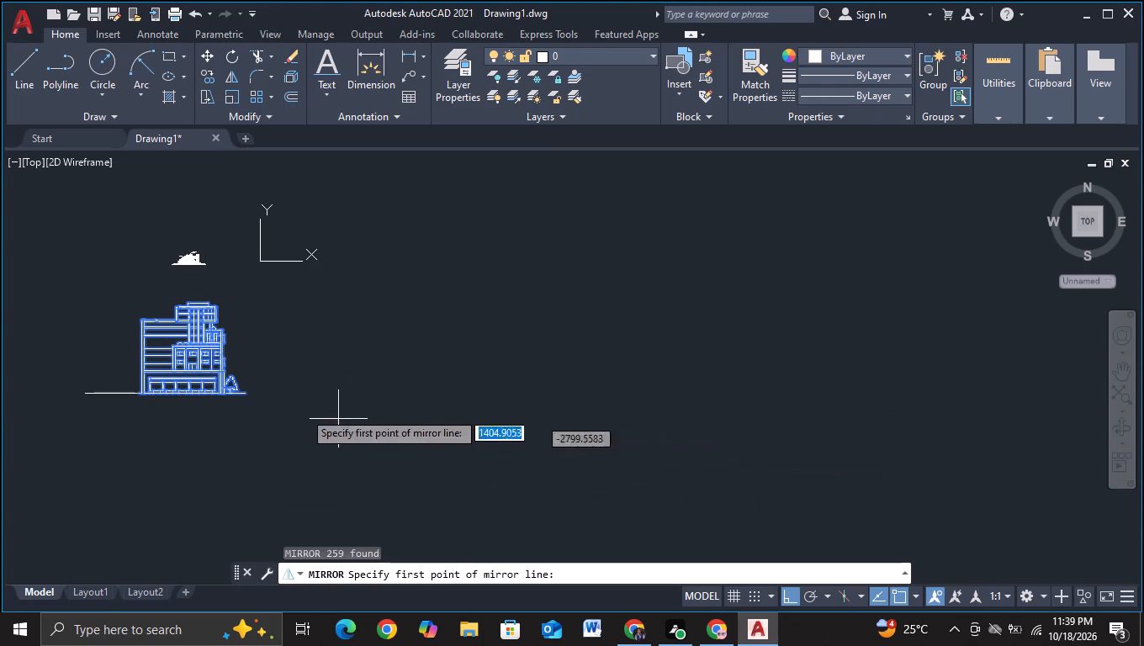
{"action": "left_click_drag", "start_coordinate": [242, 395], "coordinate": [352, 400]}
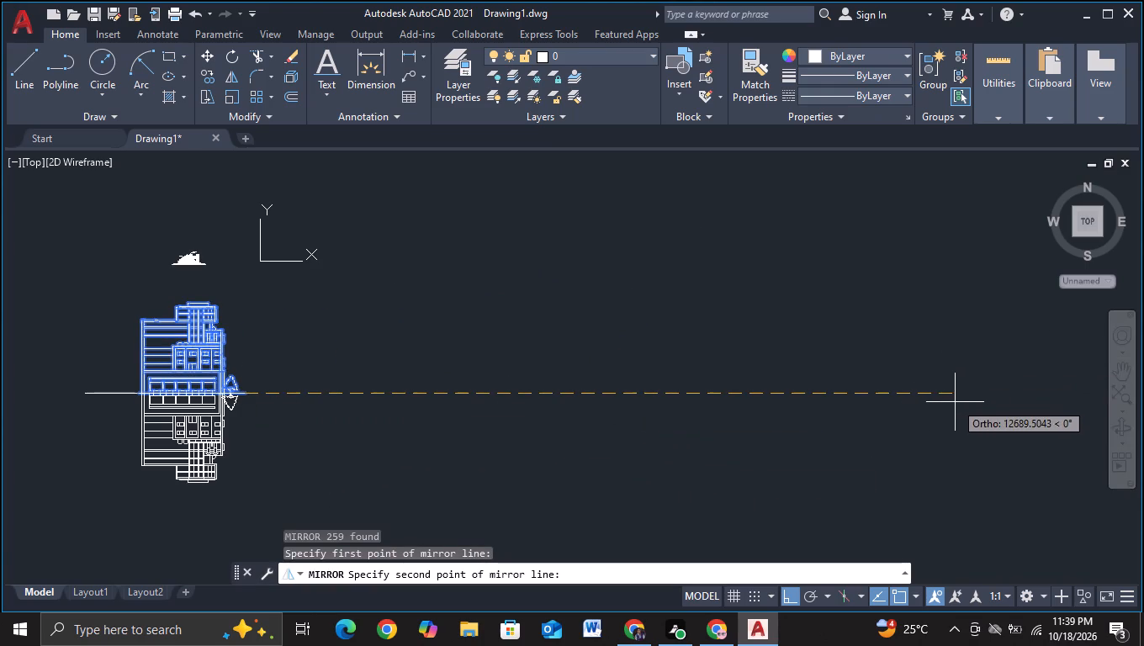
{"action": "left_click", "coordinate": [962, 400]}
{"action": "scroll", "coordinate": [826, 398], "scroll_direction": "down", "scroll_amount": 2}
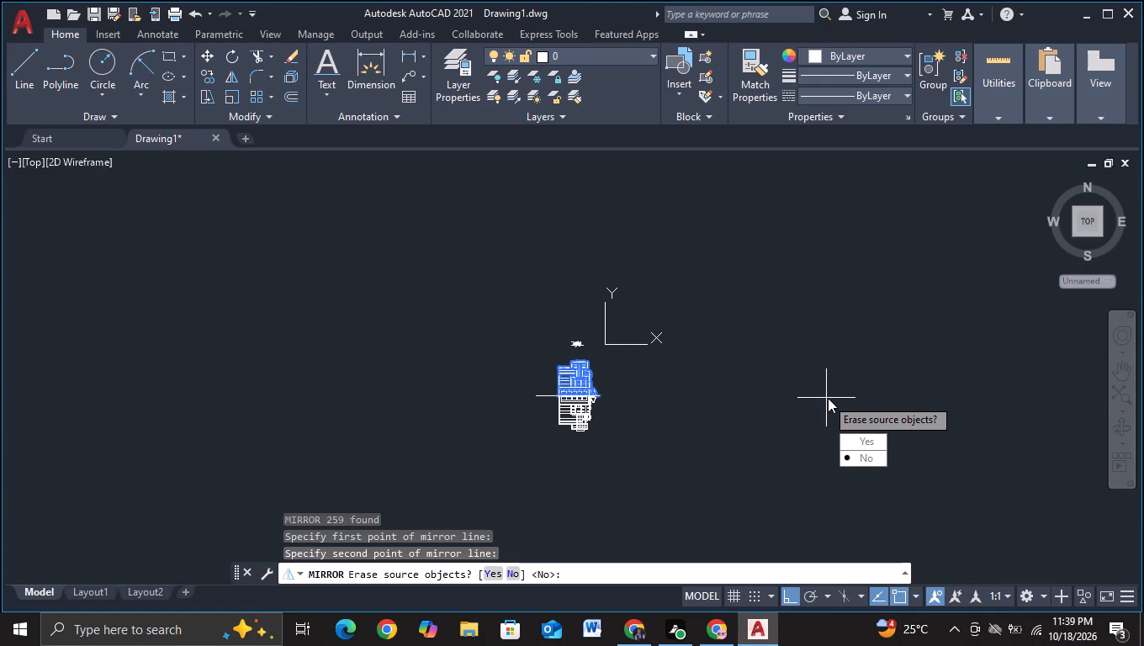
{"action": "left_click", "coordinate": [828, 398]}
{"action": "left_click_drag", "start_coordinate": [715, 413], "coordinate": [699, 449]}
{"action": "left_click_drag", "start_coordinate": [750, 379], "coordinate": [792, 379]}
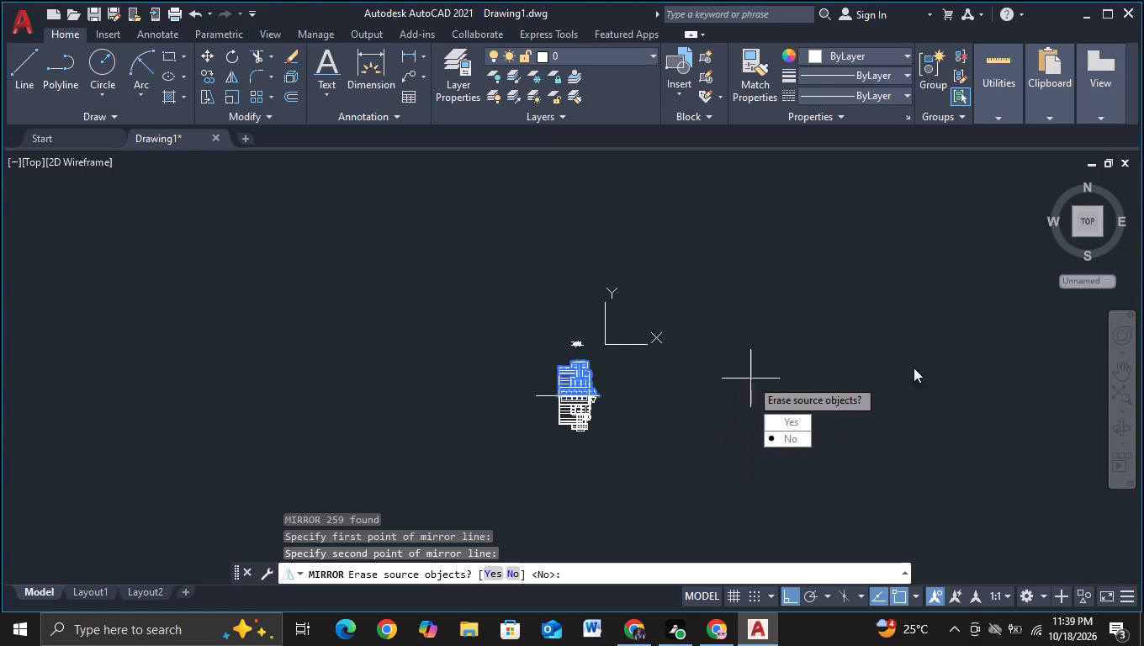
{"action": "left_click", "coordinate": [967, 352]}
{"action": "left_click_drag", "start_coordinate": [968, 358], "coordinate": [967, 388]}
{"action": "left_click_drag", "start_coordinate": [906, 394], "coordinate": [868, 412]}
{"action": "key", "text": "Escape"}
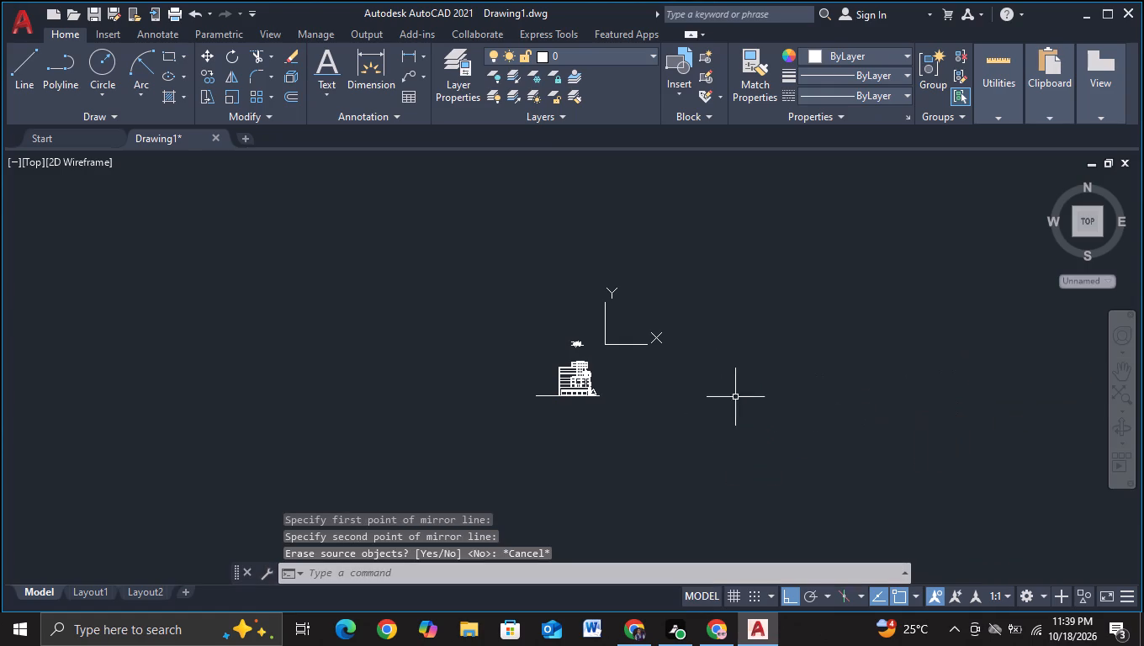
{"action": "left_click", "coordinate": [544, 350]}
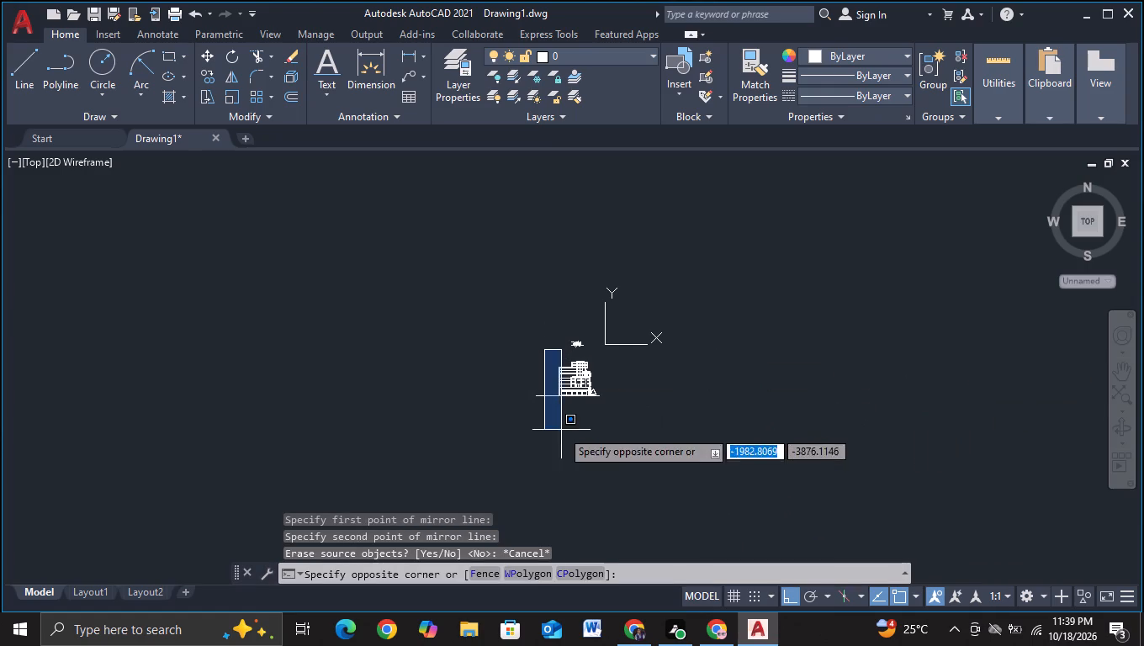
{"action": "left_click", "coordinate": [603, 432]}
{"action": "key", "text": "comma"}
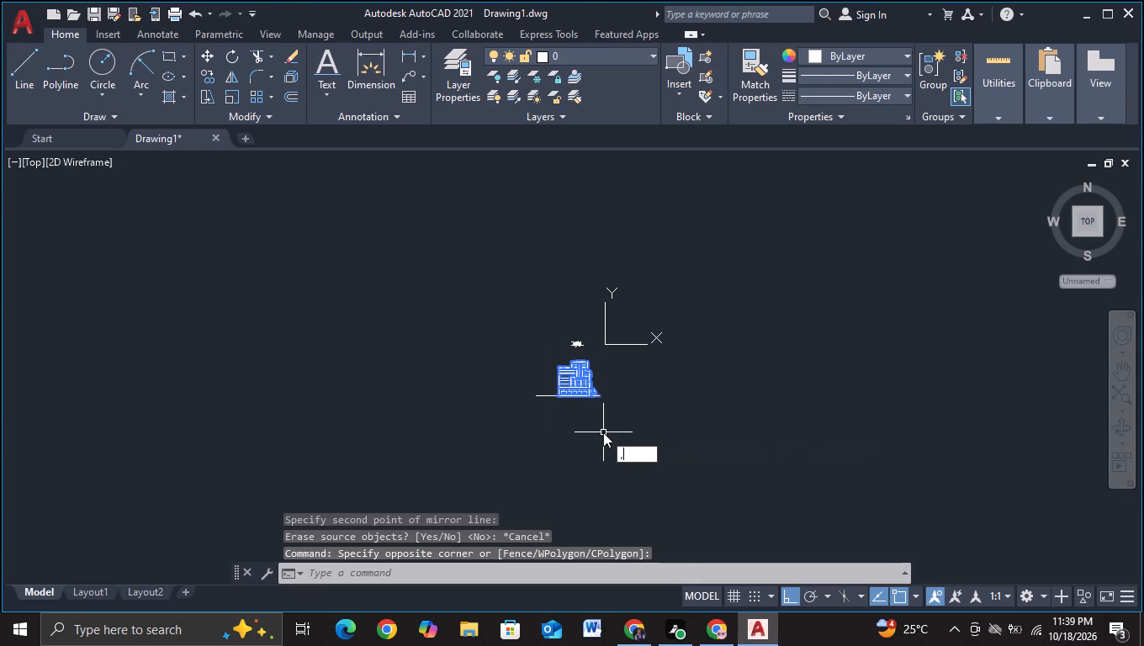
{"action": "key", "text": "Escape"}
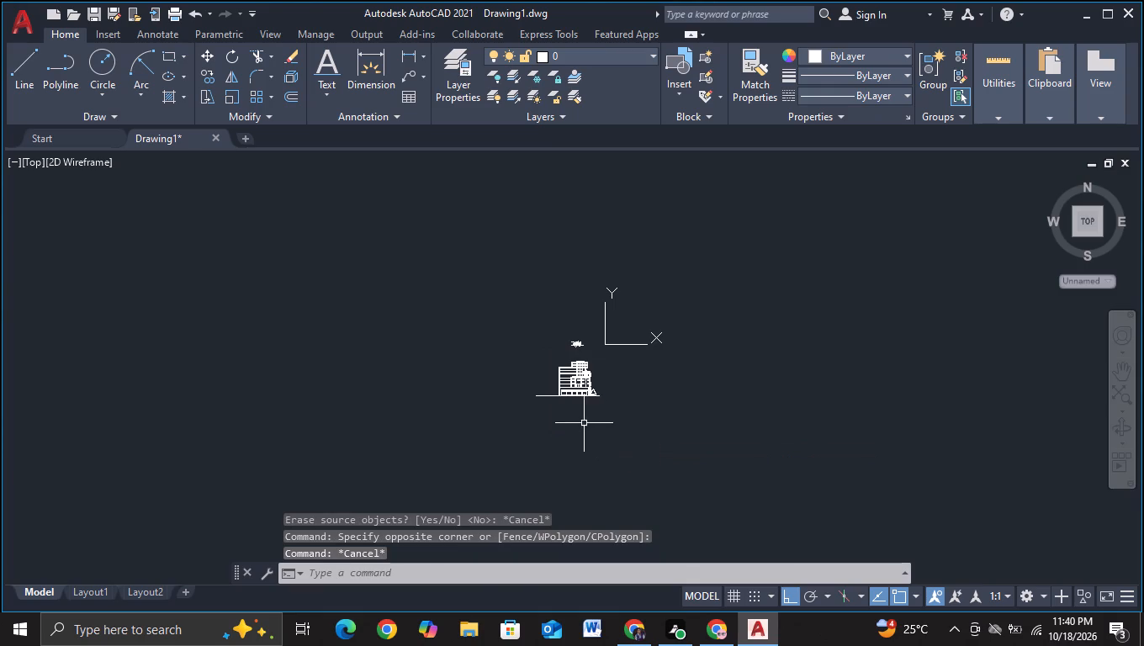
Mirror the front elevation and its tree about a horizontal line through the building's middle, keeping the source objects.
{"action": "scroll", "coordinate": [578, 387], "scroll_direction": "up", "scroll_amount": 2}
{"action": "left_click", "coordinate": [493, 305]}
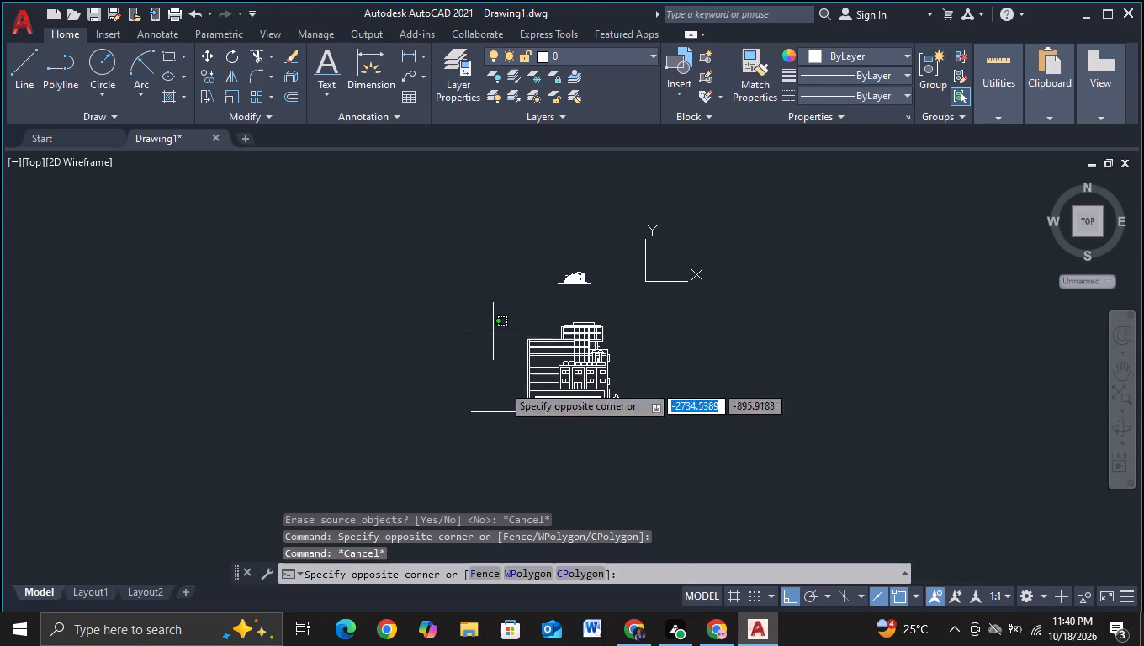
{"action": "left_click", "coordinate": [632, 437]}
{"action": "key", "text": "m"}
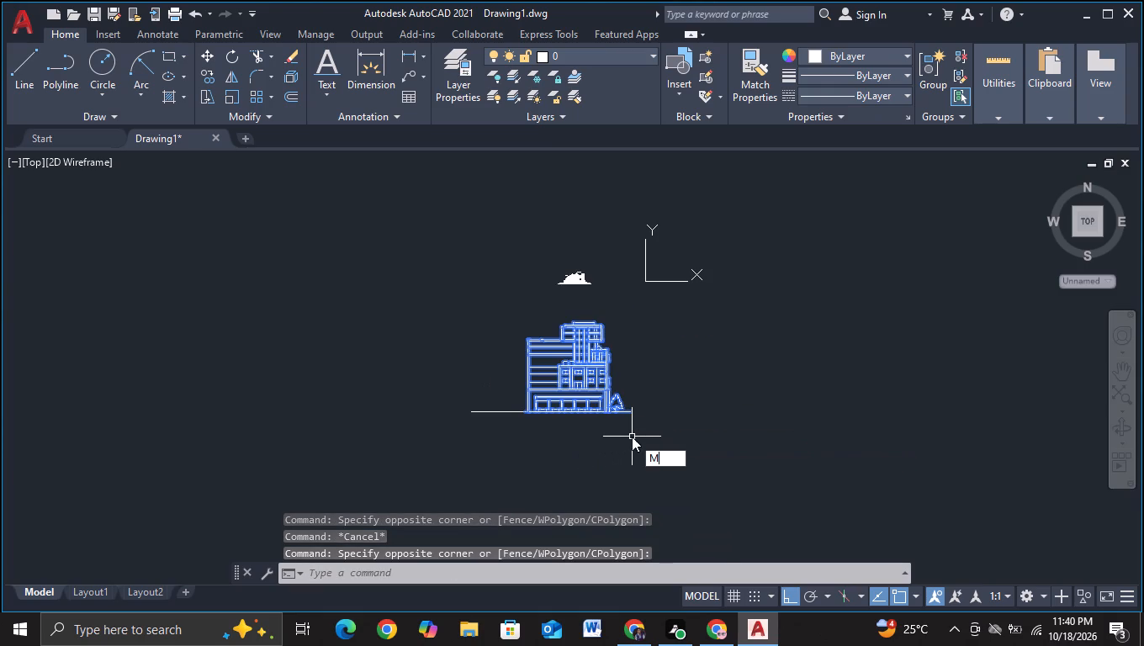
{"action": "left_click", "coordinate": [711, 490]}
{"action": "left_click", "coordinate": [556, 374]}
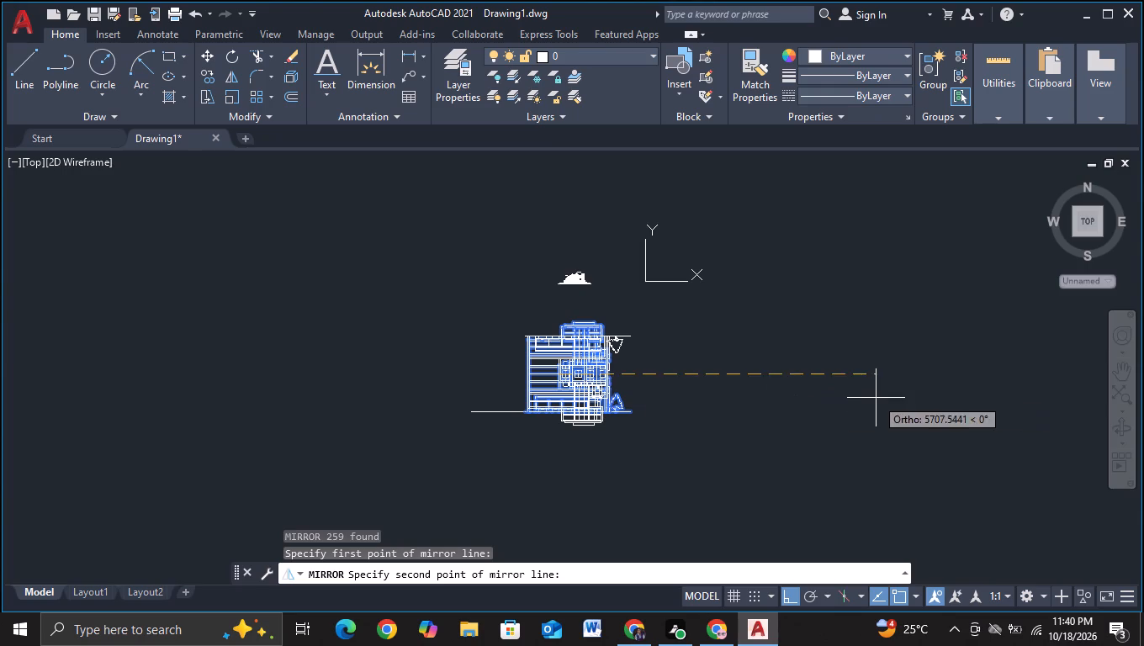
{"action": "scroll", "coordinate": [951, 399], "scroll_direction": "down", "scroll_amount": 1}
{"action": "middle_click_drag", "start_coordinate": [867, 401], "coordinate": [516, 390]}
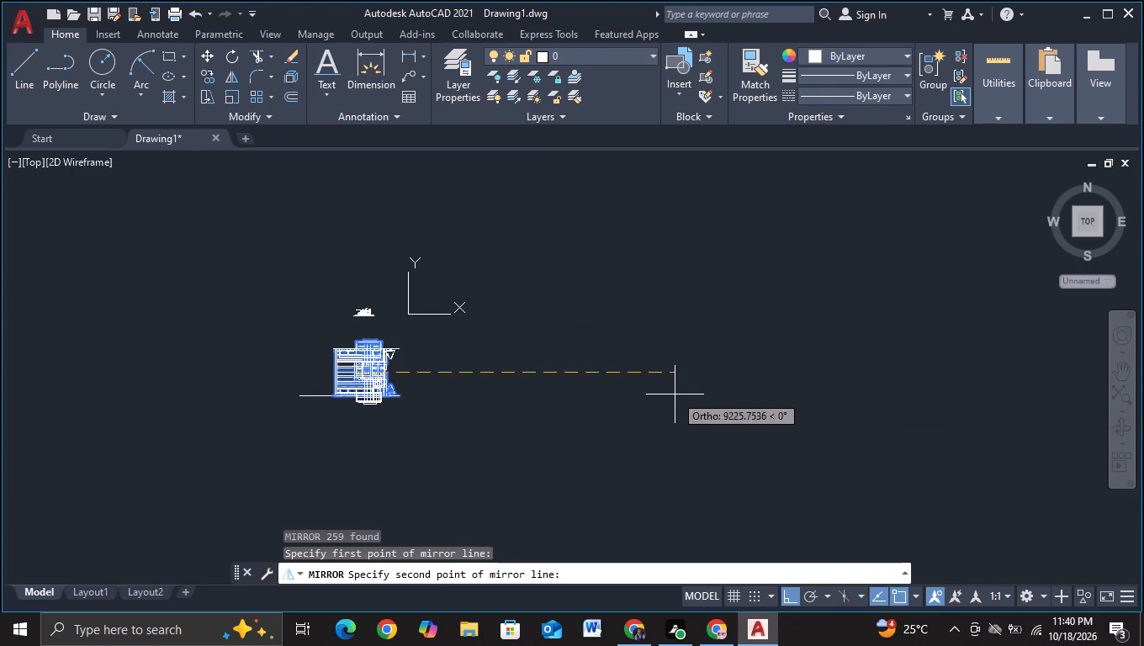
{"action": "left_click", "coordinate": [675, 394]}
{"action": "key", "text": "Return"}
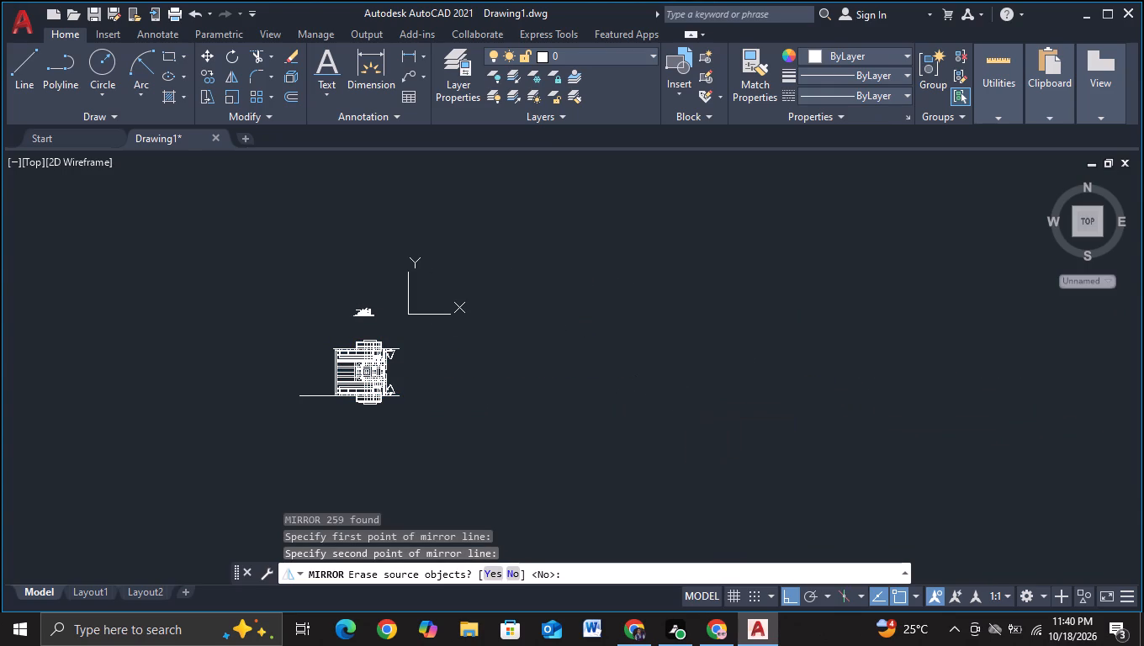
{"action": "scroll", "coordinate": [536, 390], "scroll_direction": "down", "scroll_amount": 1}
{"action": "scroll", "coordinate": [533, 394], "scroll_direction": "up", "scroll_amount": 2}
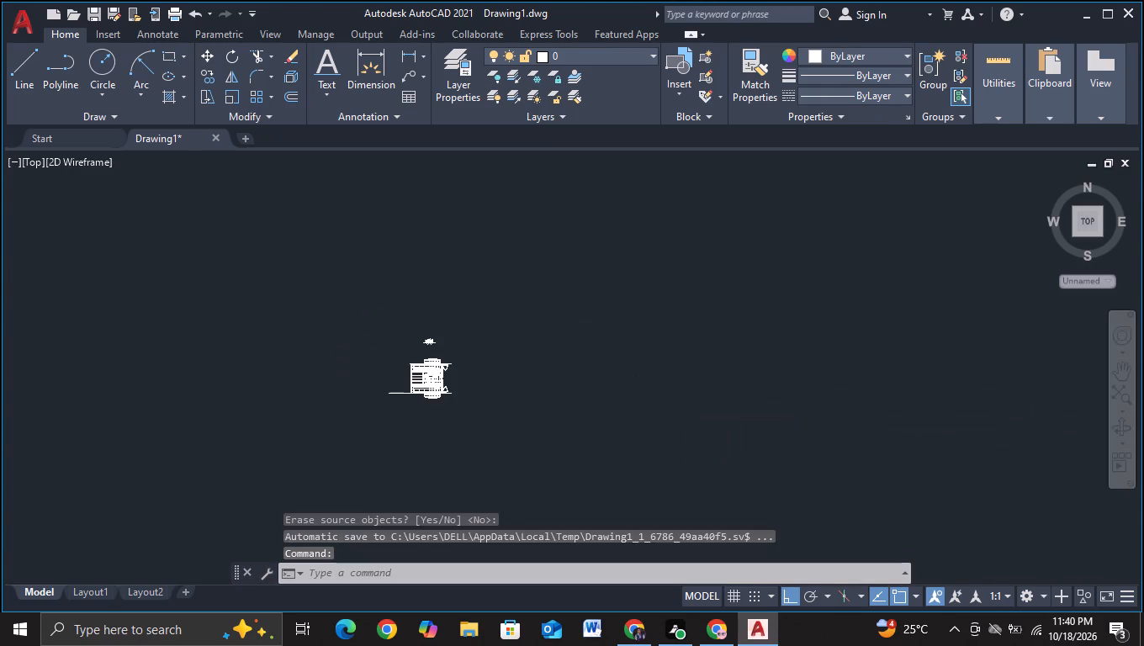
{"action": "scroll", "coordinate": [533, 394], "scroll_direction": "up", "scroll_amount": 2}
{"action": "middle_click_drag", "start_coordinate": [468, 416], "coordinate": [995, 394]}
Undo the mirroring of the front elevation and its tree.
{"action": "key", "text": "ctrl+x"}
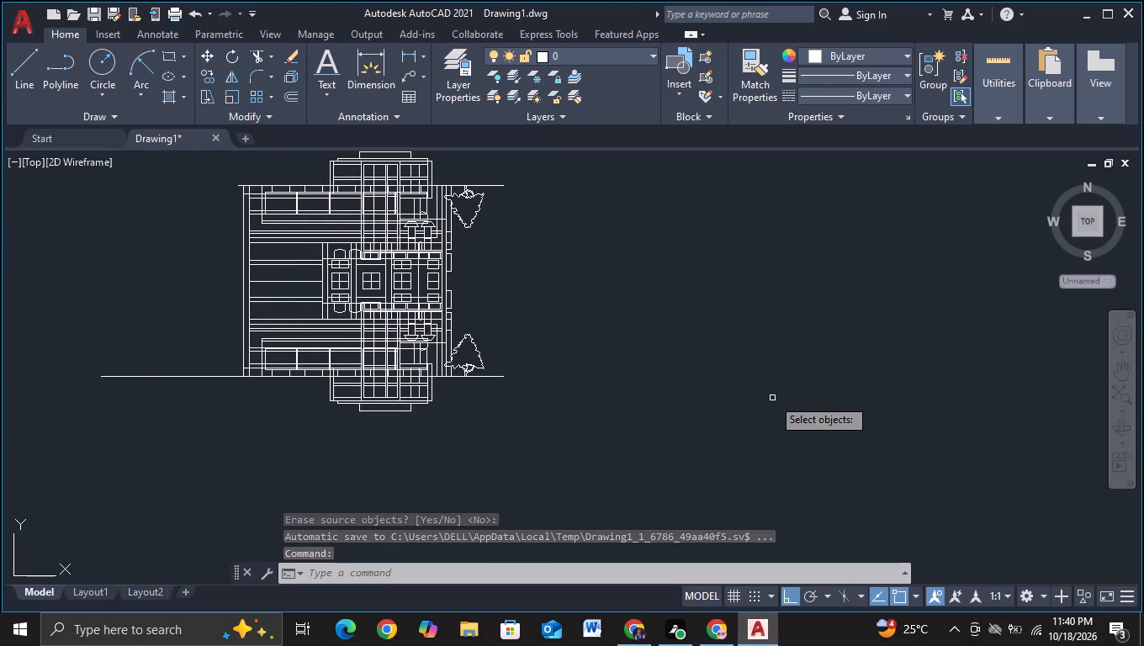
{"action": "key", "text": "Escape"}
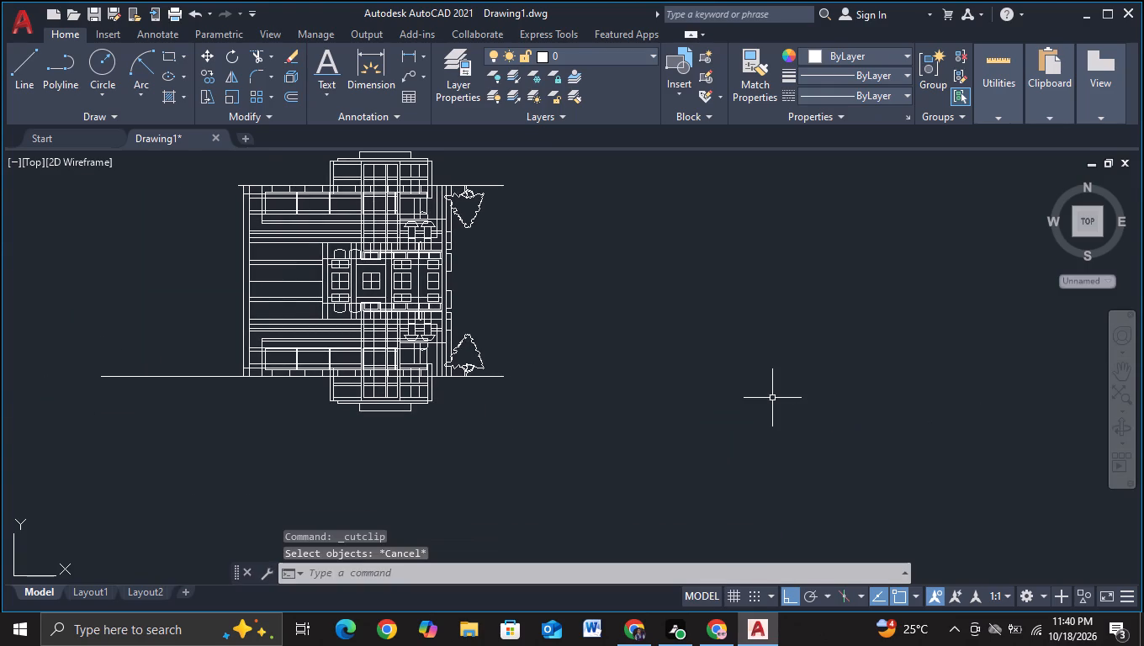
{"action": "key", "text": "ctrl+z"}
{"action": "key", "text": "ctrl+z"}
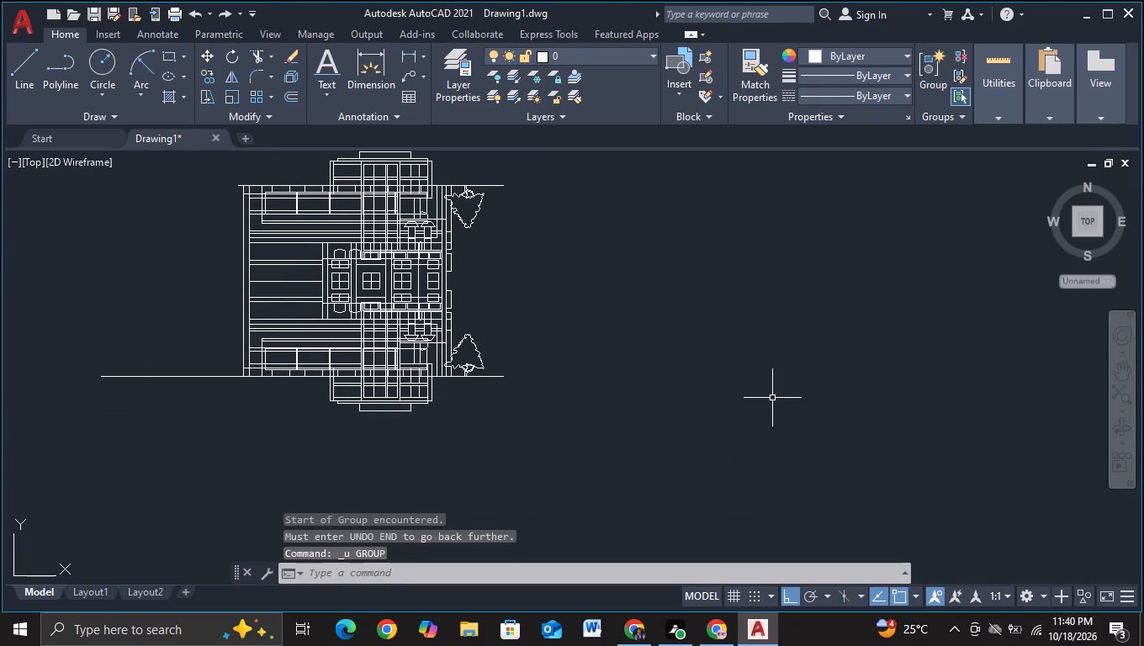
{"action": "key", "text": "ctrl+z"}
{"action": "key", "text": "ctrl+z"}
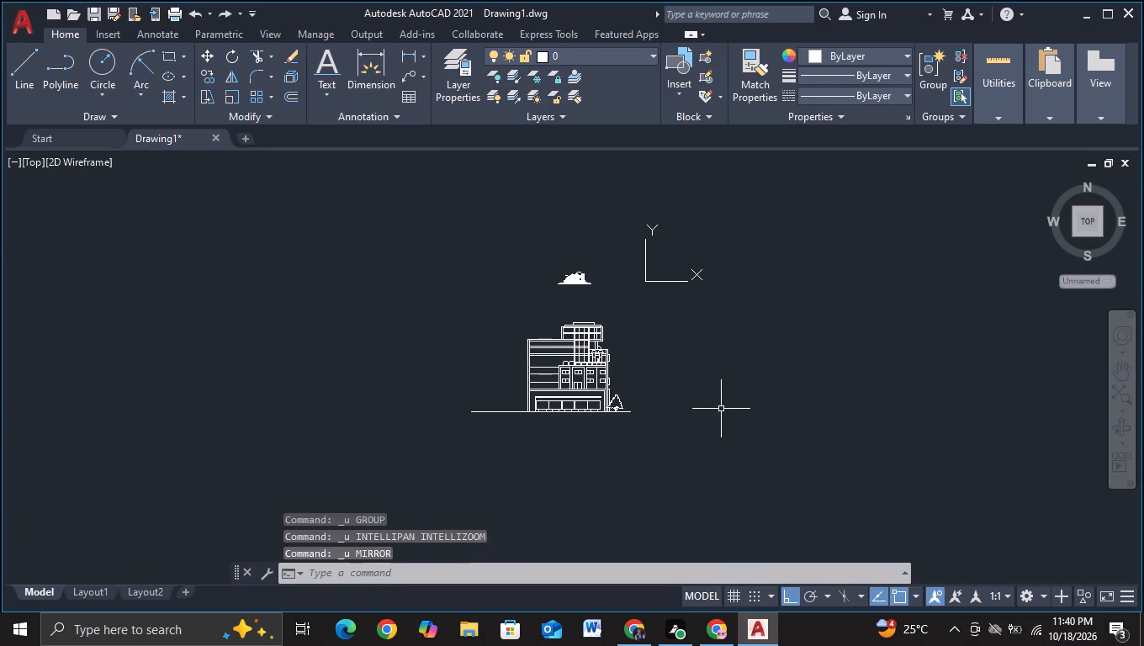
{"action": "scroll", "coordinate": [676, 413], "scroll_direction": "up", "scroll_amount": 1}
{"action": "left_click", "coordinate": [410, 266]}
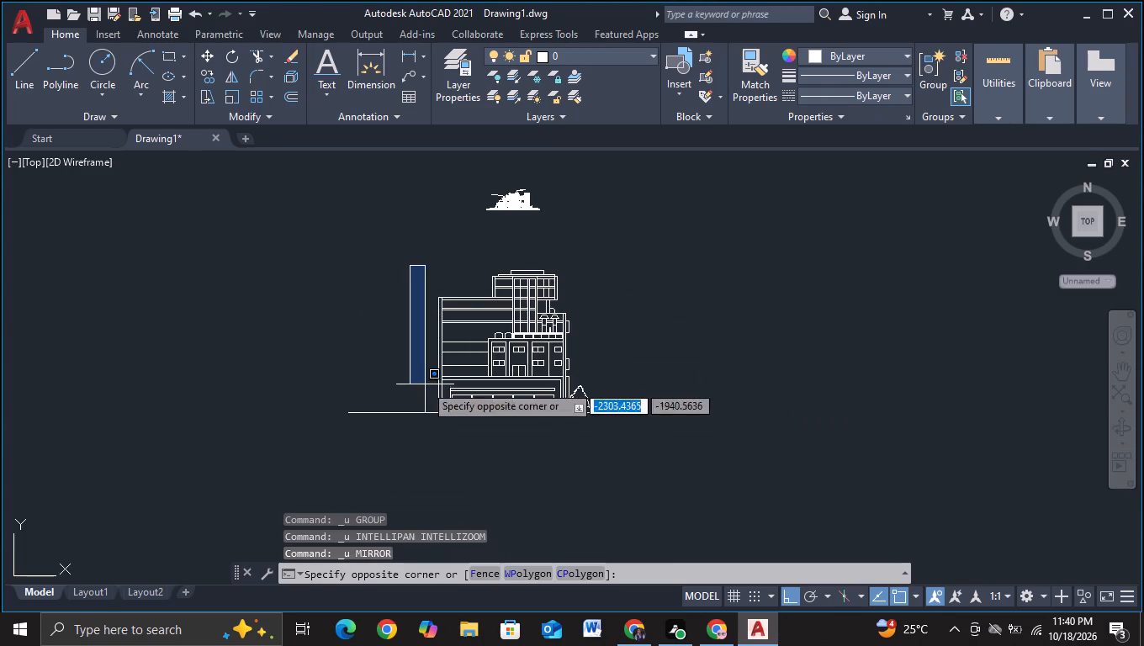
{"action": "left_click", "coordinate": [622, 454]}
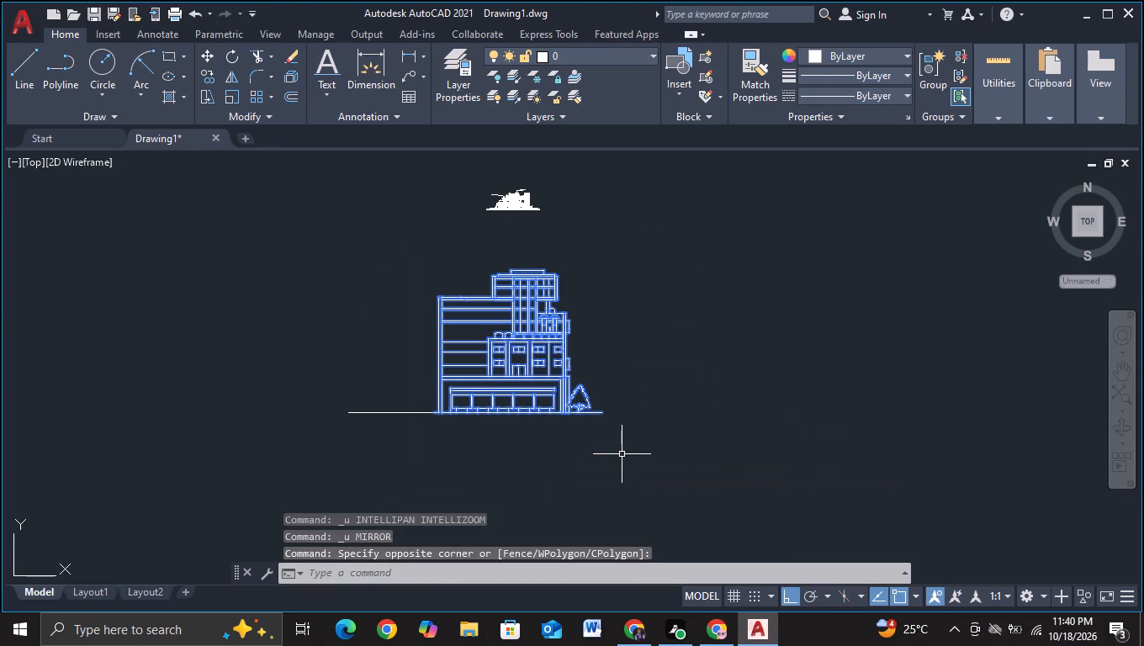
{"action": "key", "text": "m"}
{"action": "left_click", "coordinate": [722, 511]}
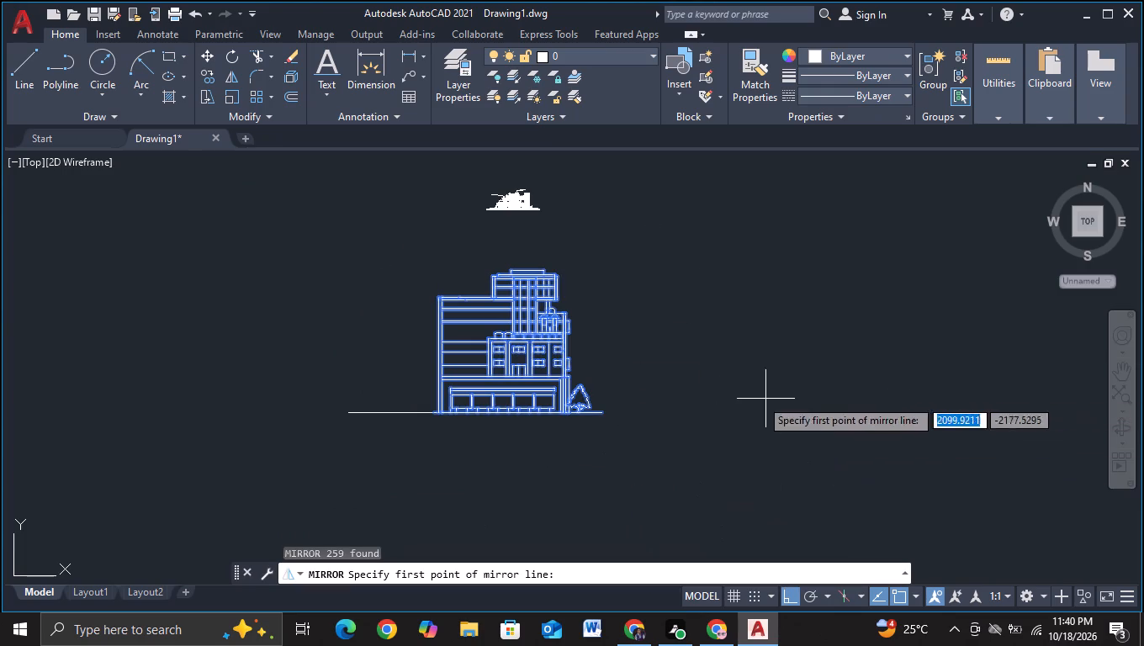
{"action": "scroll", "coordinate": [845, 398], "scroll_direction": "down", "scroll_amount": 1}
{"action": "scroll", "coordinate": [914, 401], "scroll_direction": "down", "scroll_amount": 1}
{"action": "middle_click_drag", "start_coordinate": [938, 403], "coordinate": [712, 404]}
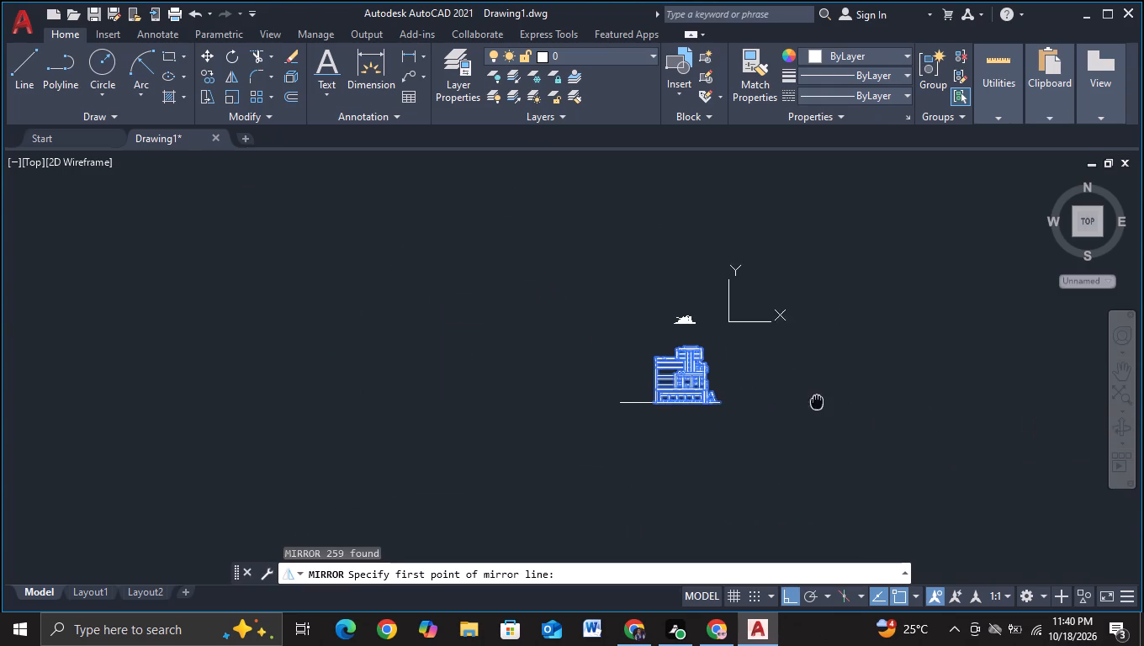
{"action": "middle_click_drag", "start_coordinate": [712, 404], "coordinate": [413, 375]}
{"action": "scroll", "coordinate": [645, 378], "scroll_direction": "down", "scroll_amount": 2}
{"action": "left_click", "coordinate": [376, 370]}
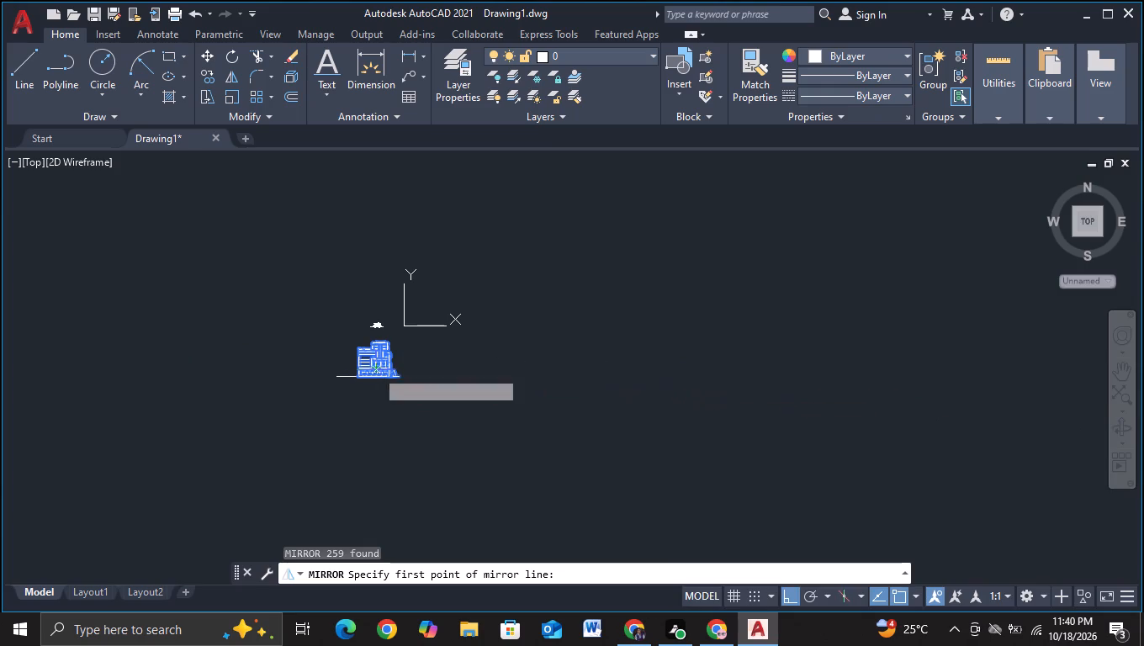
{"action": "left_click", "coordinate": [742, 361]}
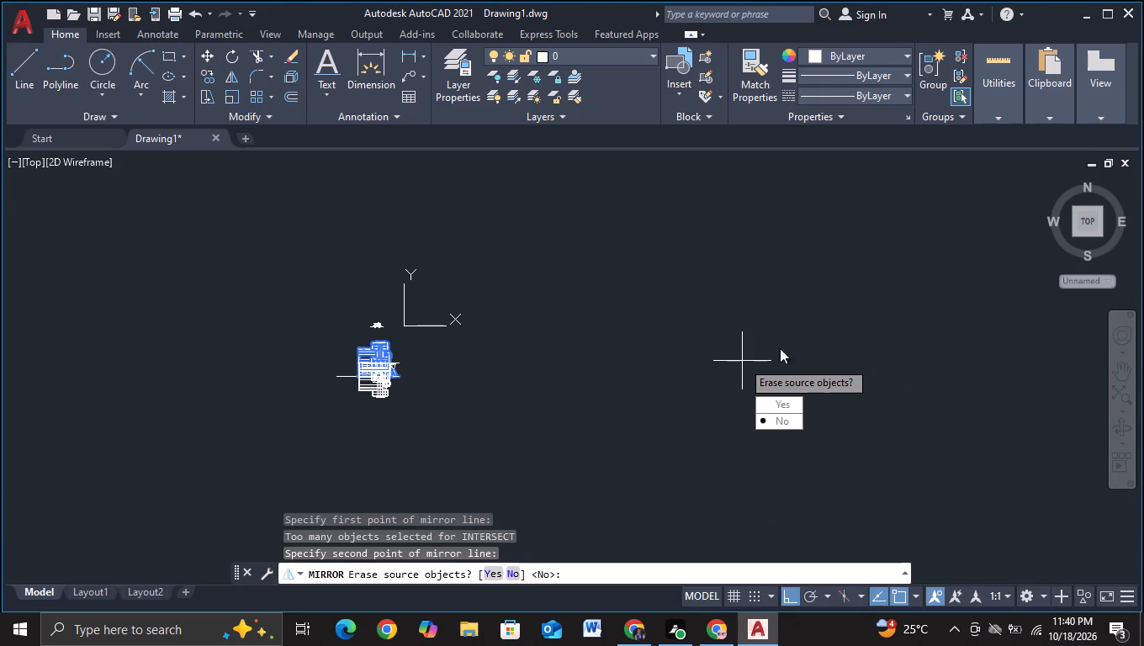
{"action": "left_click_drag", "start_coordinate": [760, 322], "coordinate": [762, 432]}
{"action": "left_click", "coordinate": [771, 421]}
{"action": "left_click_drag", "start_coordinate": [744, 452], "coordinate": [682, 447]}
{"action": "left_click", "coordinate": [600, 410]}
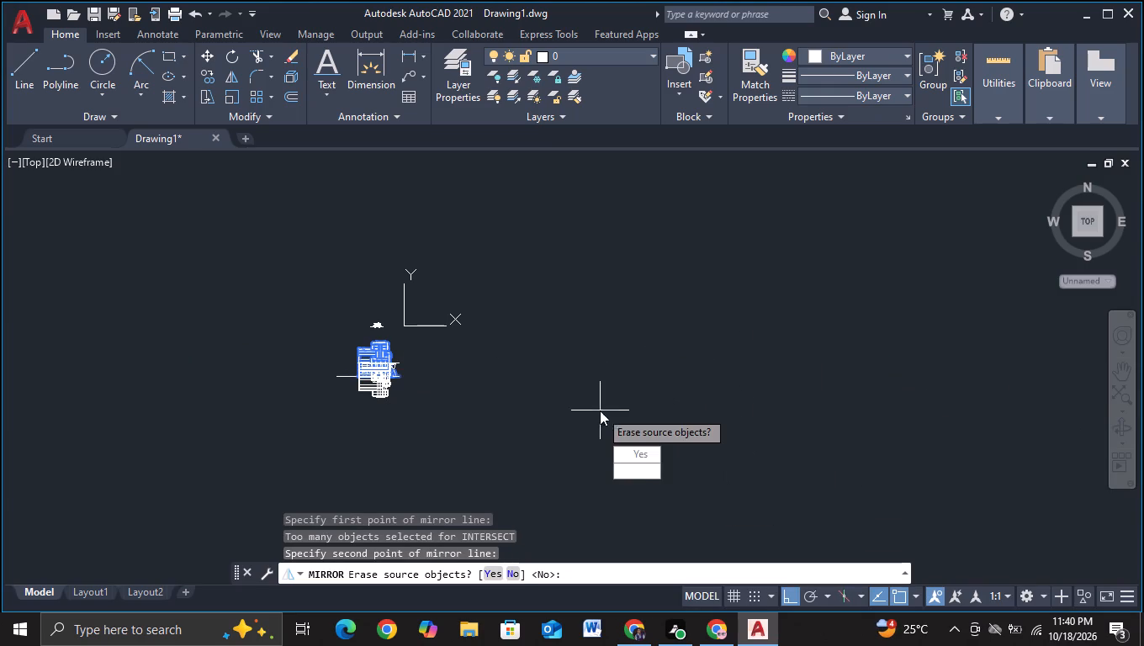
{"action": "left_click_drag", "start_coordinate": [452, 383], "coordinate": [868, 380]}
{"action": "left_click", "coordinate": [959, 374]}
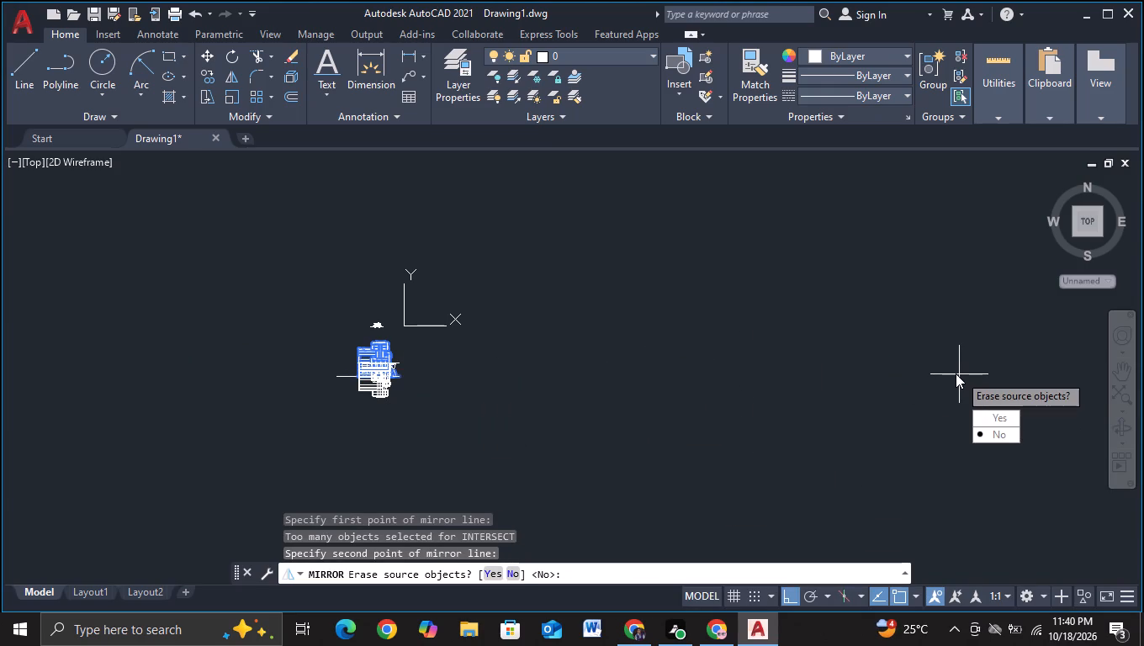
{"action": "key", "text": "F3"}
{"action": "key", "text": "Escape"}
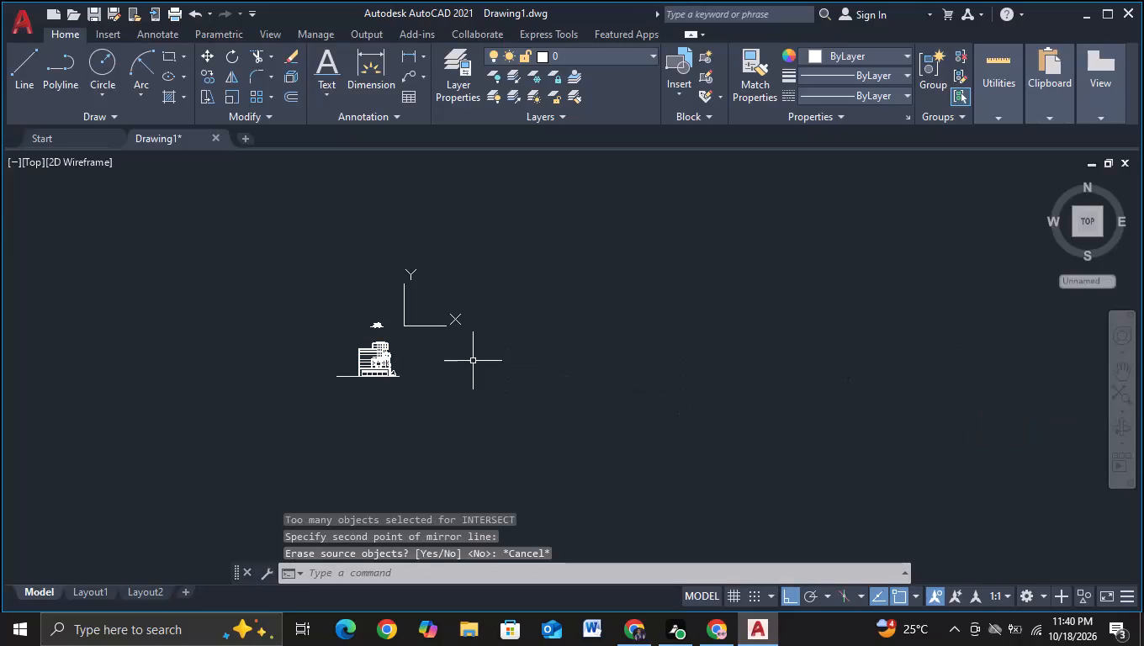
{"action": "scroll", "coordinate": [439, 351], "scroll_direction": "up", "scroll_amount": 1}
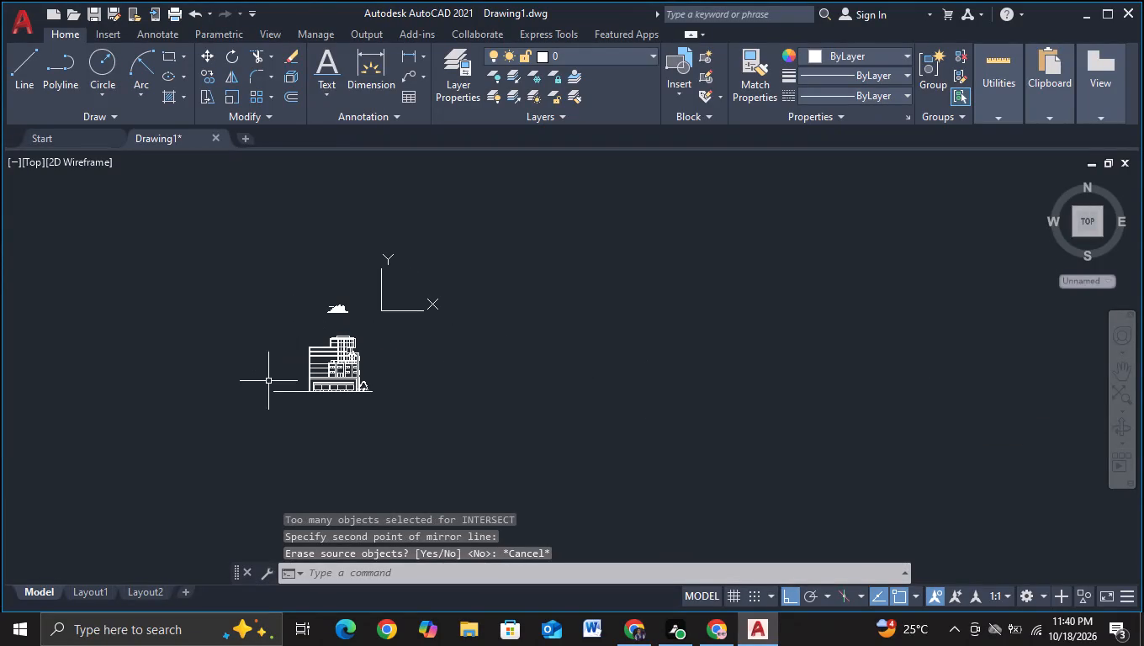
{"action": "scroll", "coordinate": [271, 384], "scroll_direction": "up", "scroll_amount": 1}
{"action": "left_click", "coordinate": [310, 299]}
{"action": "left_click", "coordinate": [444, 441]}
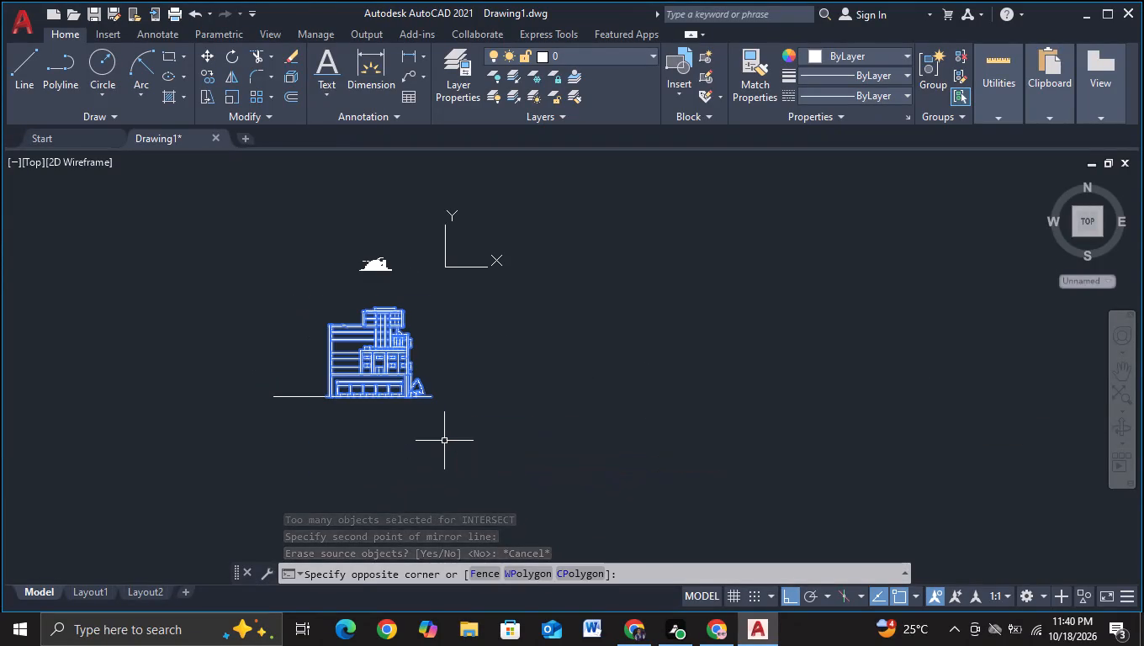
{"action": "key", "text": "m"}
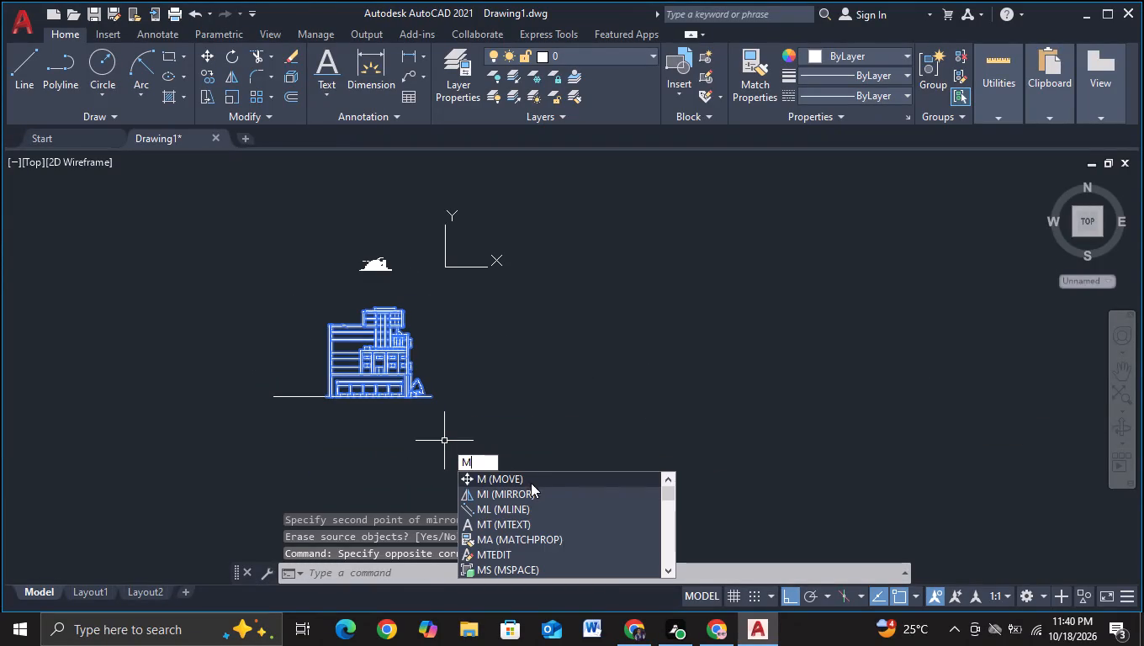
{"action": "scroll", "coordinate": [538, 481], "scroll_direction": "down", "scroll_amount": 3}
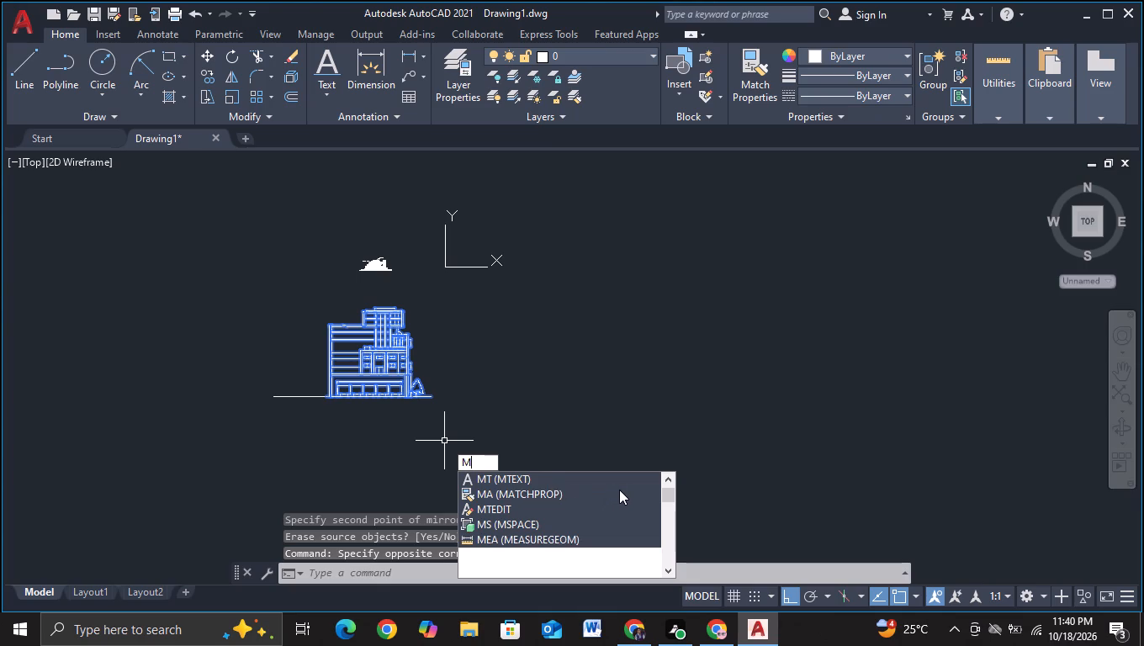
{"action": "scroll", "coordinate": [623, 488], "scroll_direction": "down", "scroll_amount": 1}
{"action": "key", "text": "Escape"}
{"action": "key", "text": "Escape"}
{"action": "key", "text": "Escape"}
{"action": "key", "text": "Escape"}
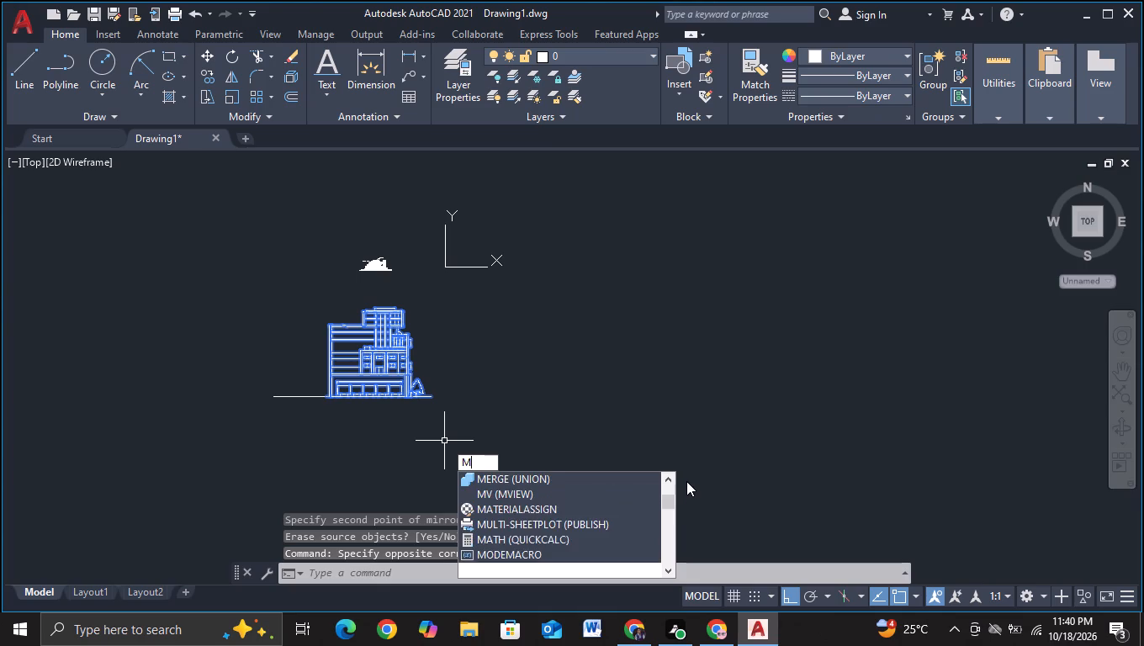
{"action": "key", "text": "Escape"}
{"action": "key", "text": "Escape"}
Mirror the front elevation and its tree about a vertical line well to the right of the building, keeping the source objects.
{"action": "scroll", "coordinate": [686, 481], "scroll_direction": "down", "scroll_amount": 2}
{"action": "scroll", "coordinate": [760, 484], "scroll_direction": "down", "scroll_amount": 1}
{"action": "middle_click_drag", "start_coordinate": [760, 484], "coordinate": [756, 427]}
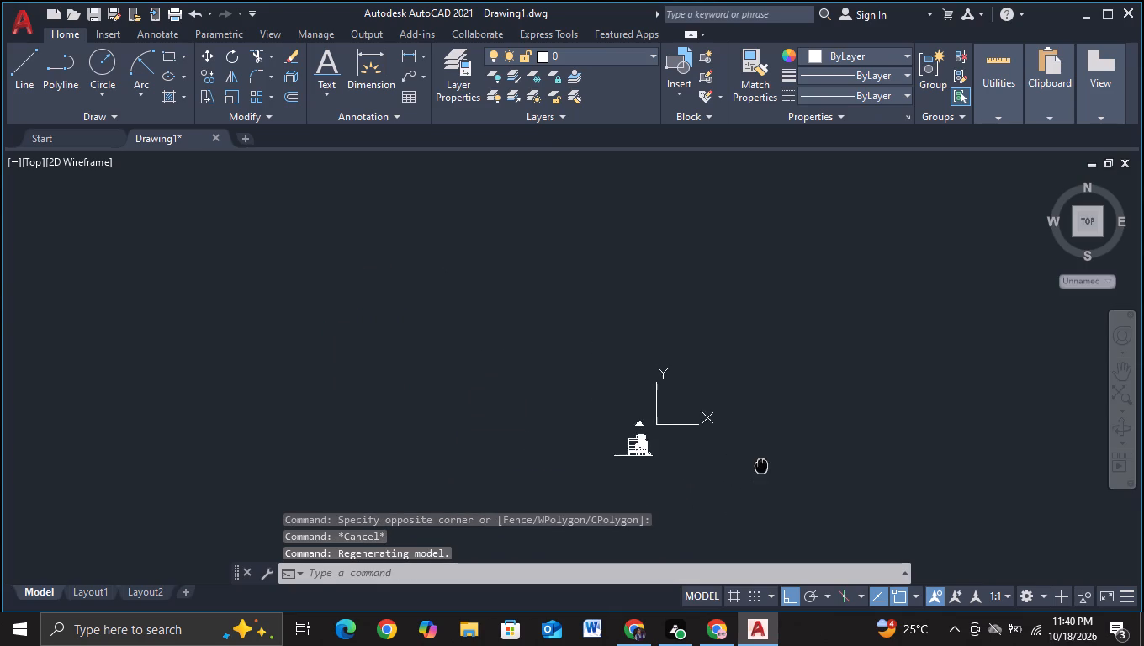
{"action": "middle_click_drag", "start_coordinate": [756, 427], "coordinate": [748, 371]}
{"action": "scroll", "coordinate": [748, 371], "scroll_direction": "up", "scroll_amount": 2}
{"action": "left_click", "coordinate": [391, 256]}
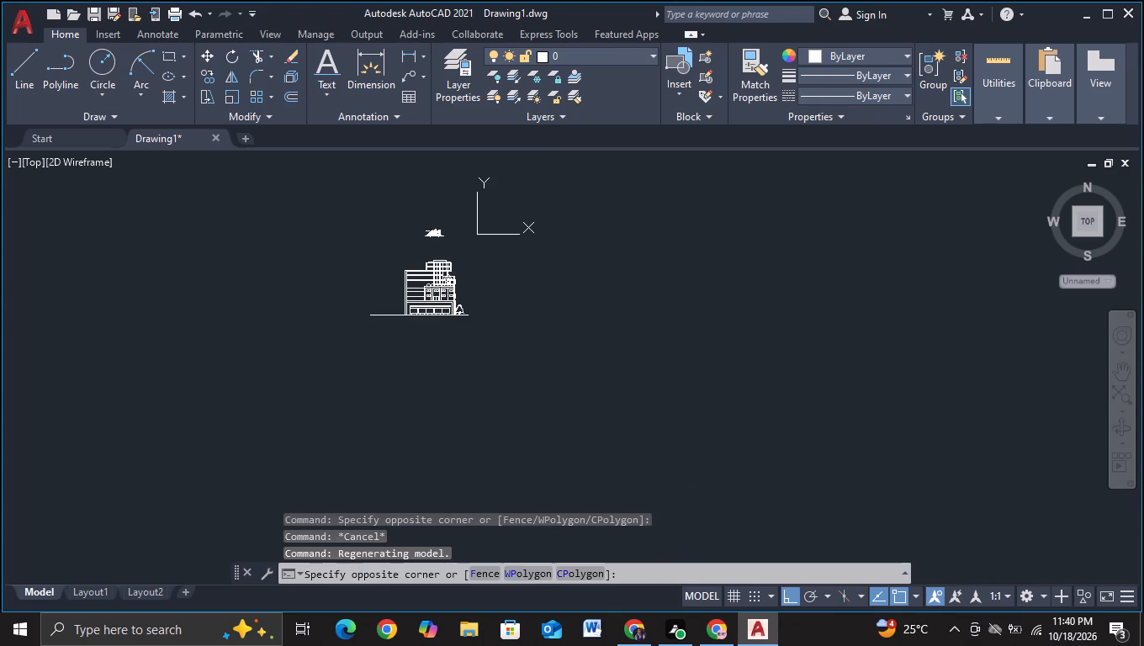
{"action": "left_click", "coordinate": [476, 366]}
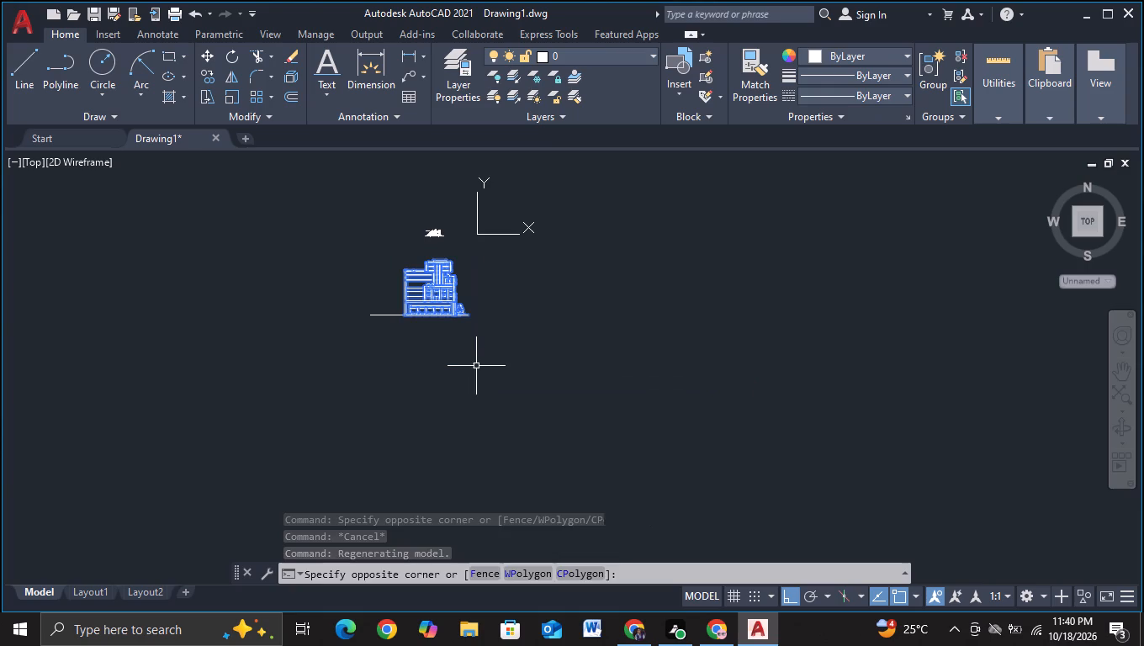
{"action": "key", "text": "m"}
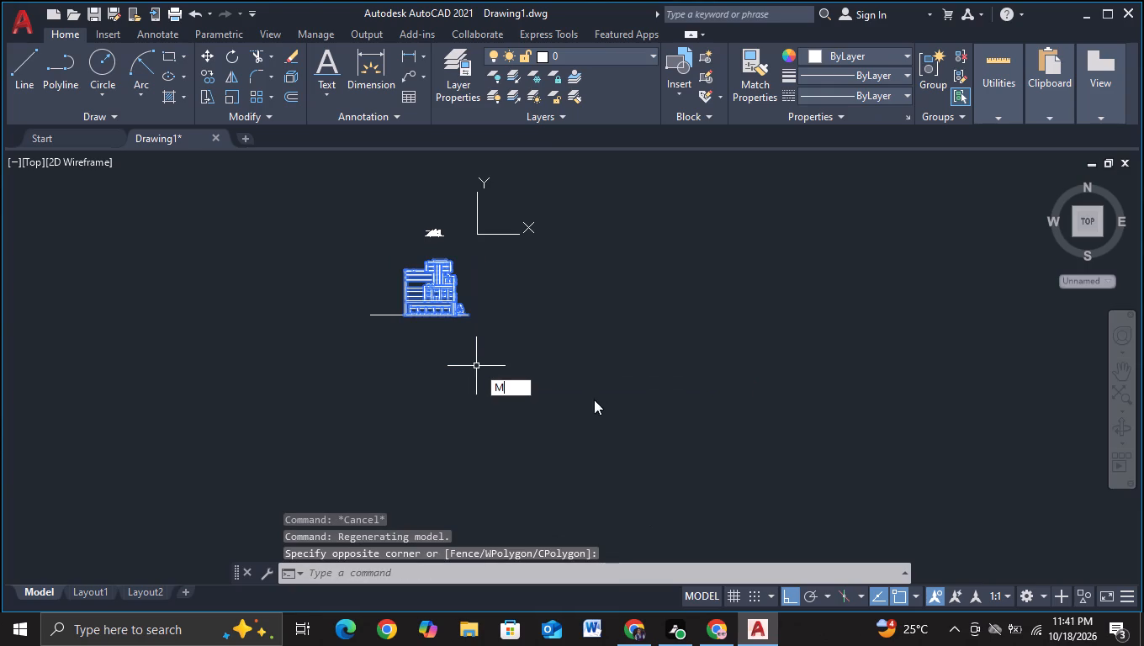
{"action": "left_click", "coordinate": [538, 416]}
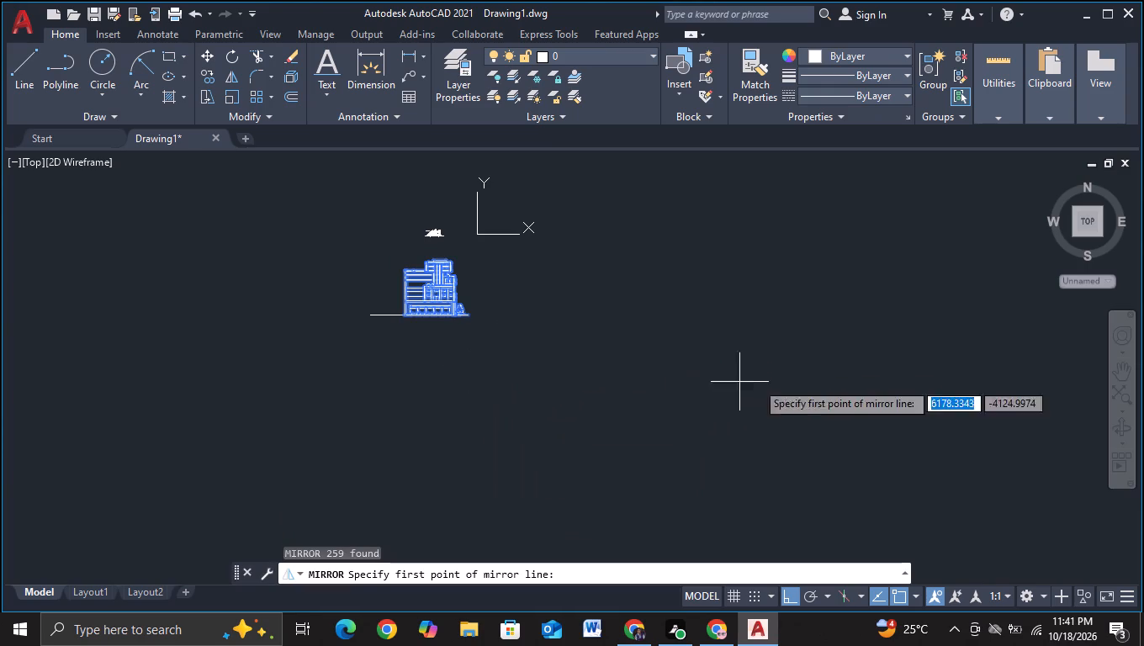
{"action": "left_click", "coordinate": [792, 382]}
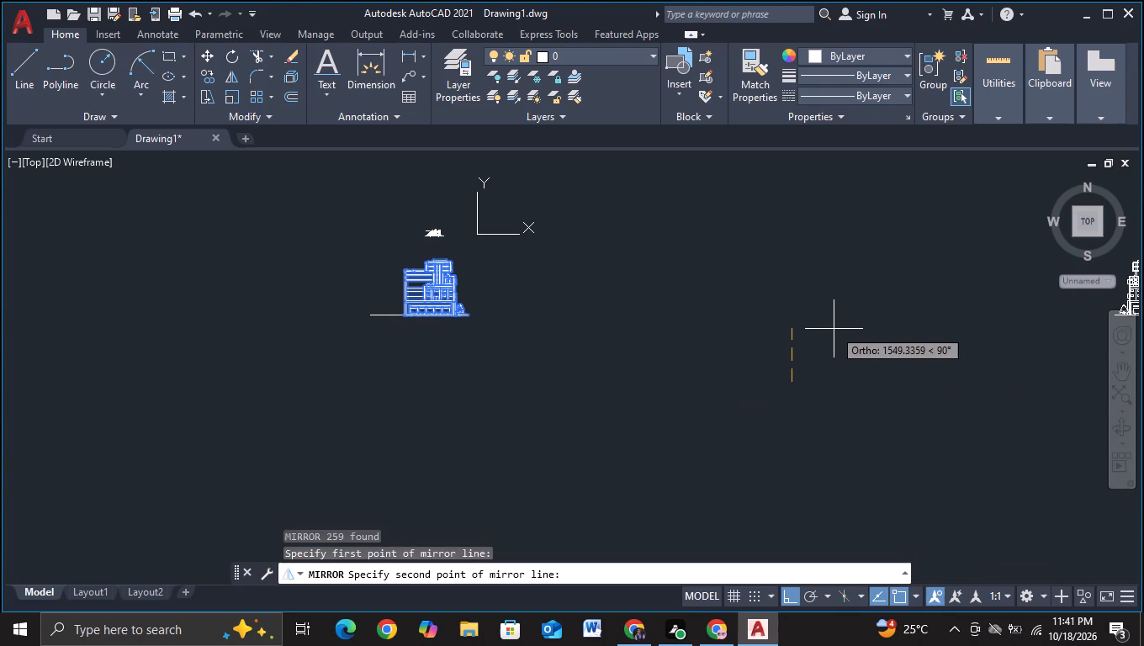
{"action": "left_click", "coordinate": [834, 329]}
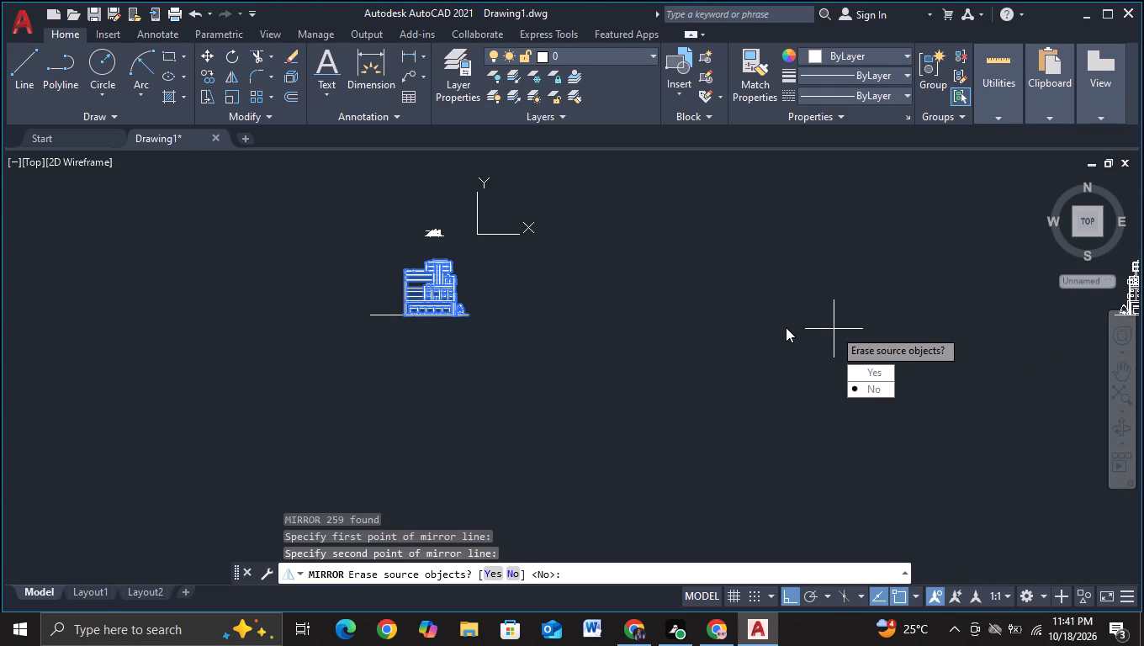
{"action": "key", "text": "Return"}
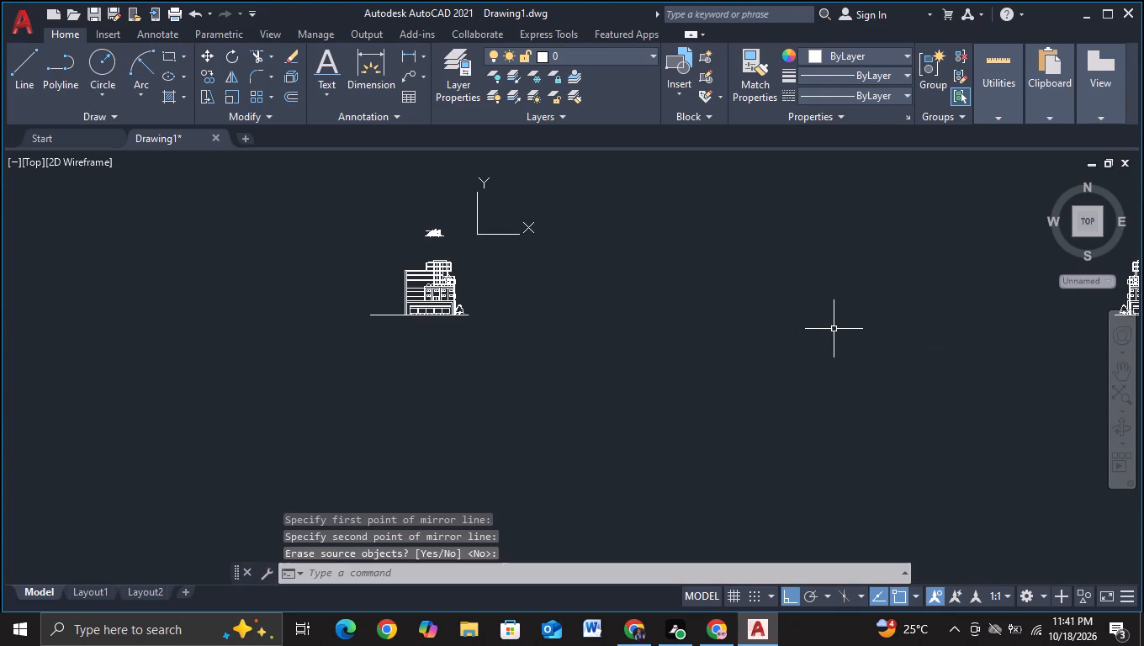
Move the mirrored elevation about 23,686 units horizontally at 180° to the far side of the original, on the same ground line.
{"action": "middle_click_drag", "start_coordinate": [834, 329], "coordinate": [435, 320]}
{"action": "left_click", "coordinate": [670, 228]}
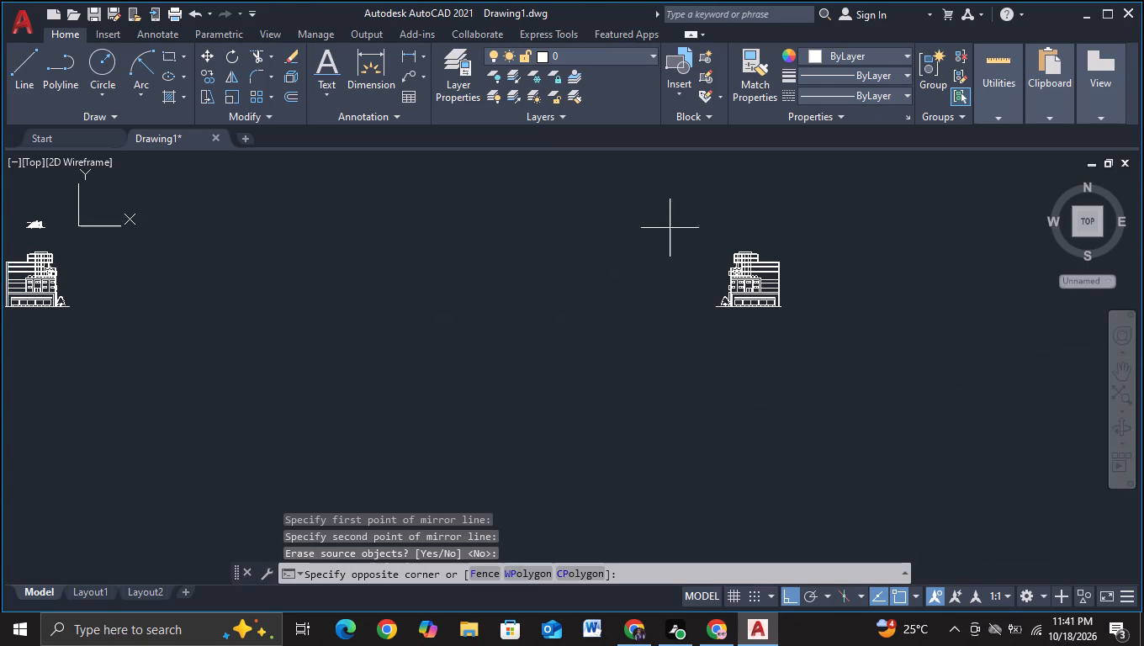
{"action": "left_click", "coordinate": [841, 354]}
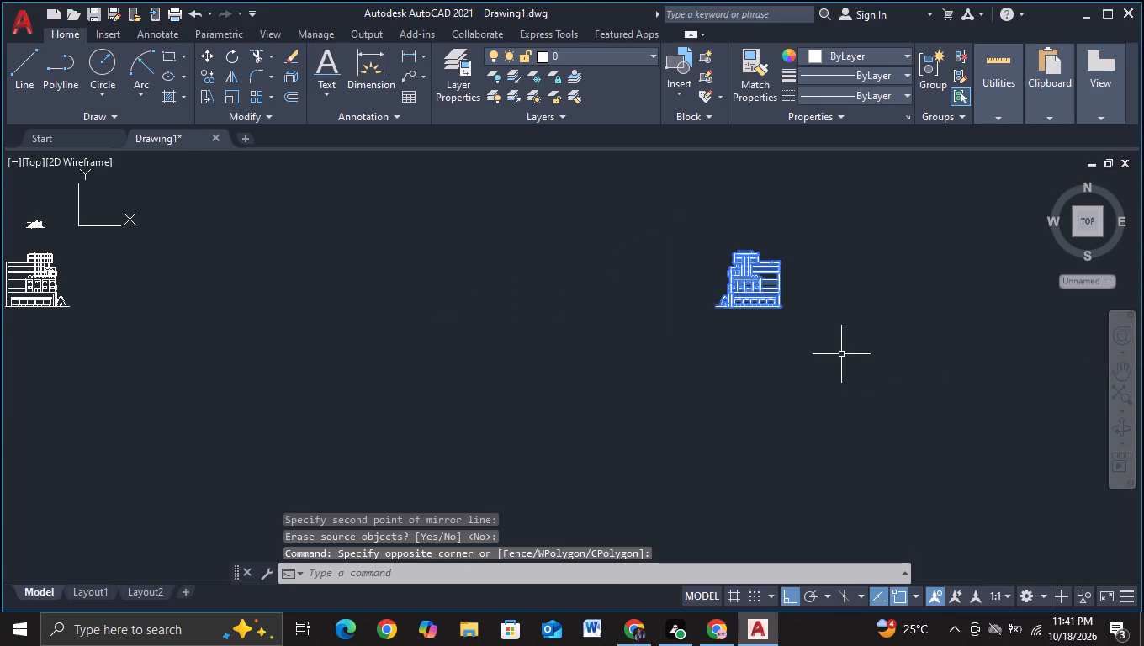
{"action": "key", "text": "m"}
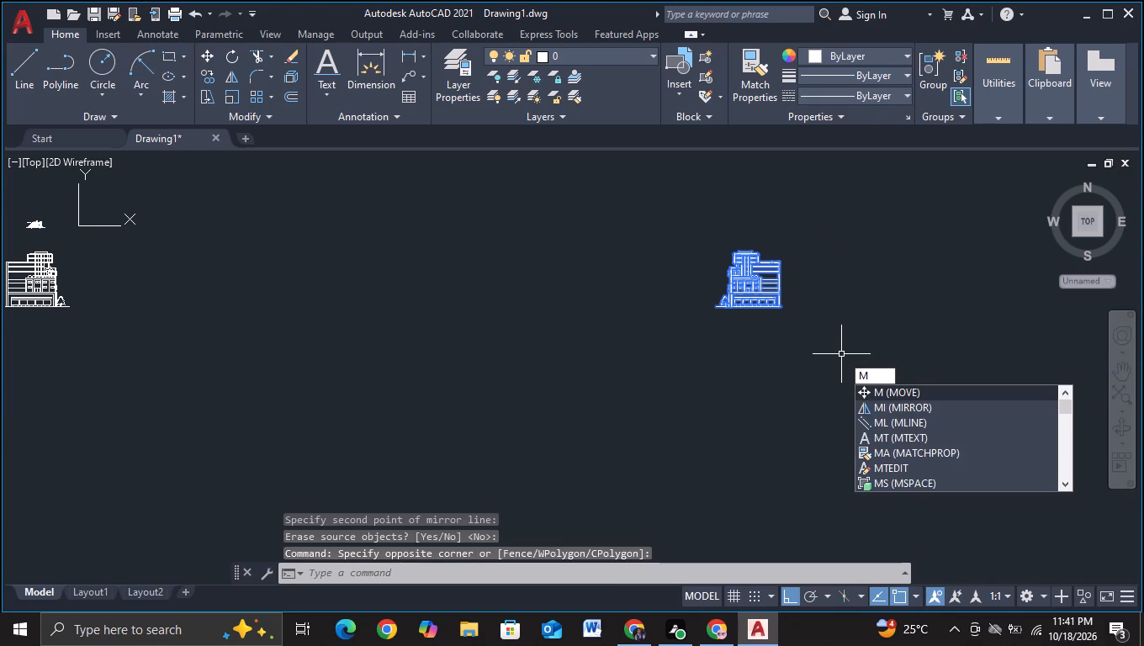
{"action": "left_click", "coordinate": [867, 395]}
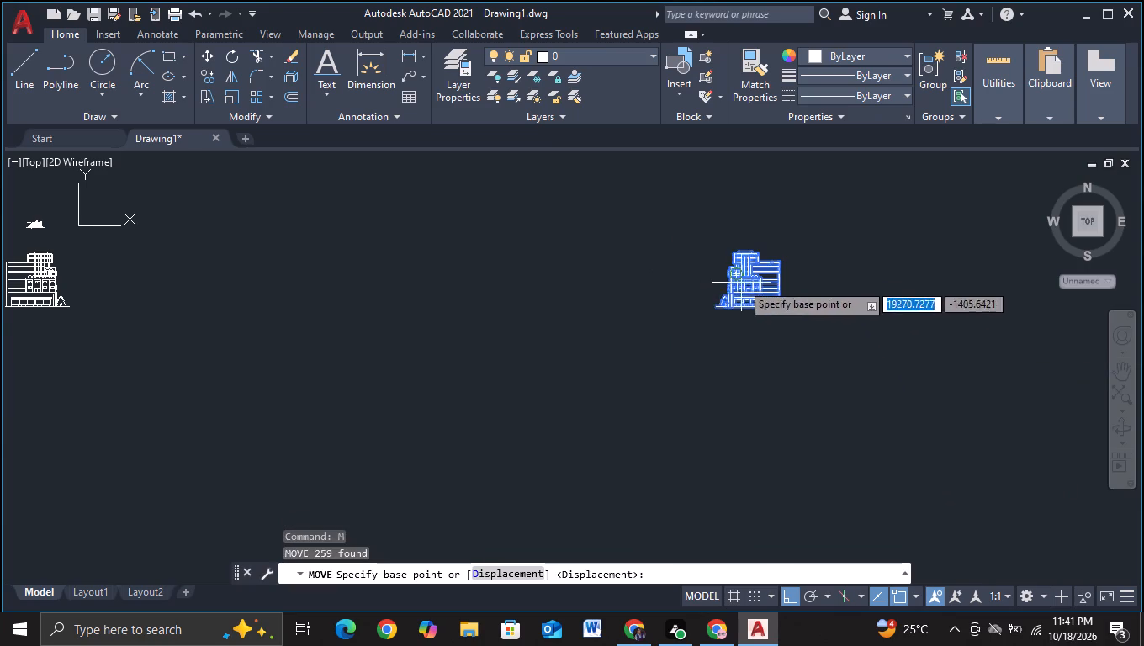
{"action": "left_click", "coordinate": [741, 283]}
{"action": "middle_click_drag", "start_coordinate": [391, 344], "coordinate": [1066, 391]}
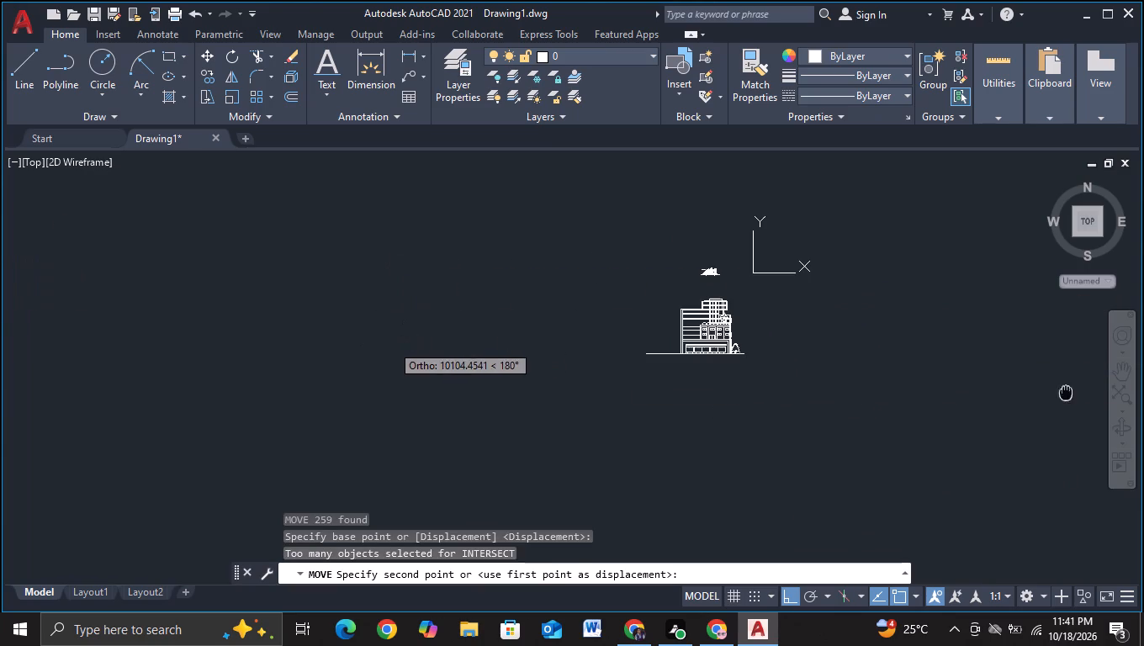
{"action": "left_click", "coordinate": [603, 368]}
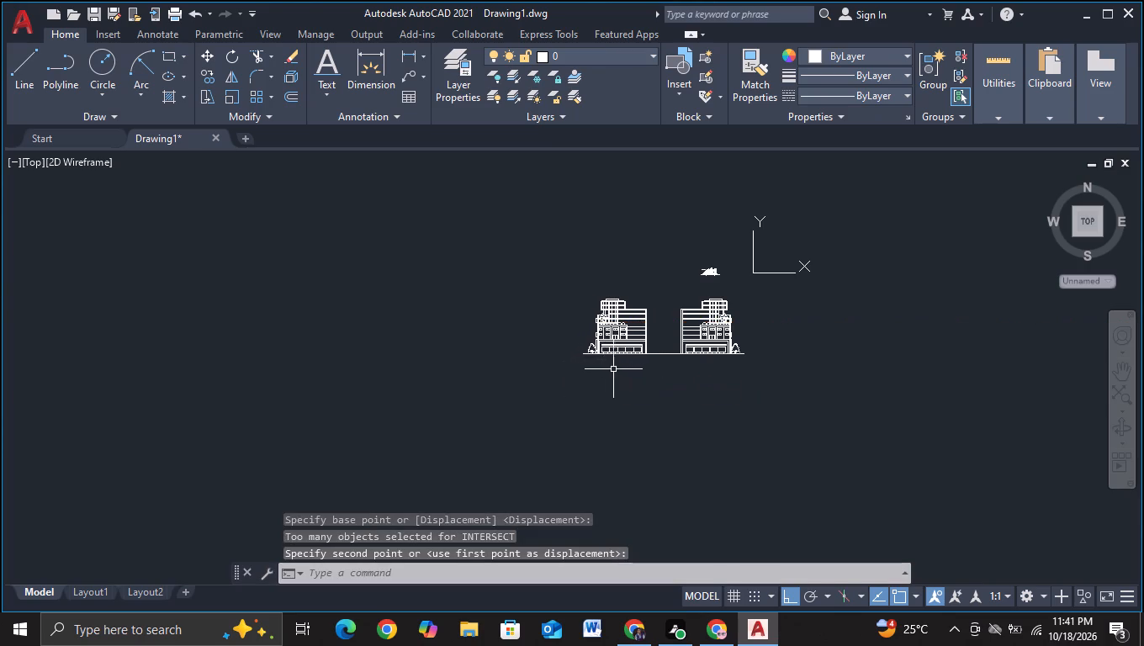
Move the mirrored elevation and its tree about 545 units horizontally toward the original building, narrowing the gap between them.
{"action": "scroll", "coordinate": [679, 385], "scroll_direction": "up", "scroll_amount": 3}
{"action": "middle_click_drag", "start_coordinate": [654, 383], "coordinate": [663, 457]}
{"action": "middle_click_drag", "start_coordinate": [649, 423], "coordinate": [649, 447]}
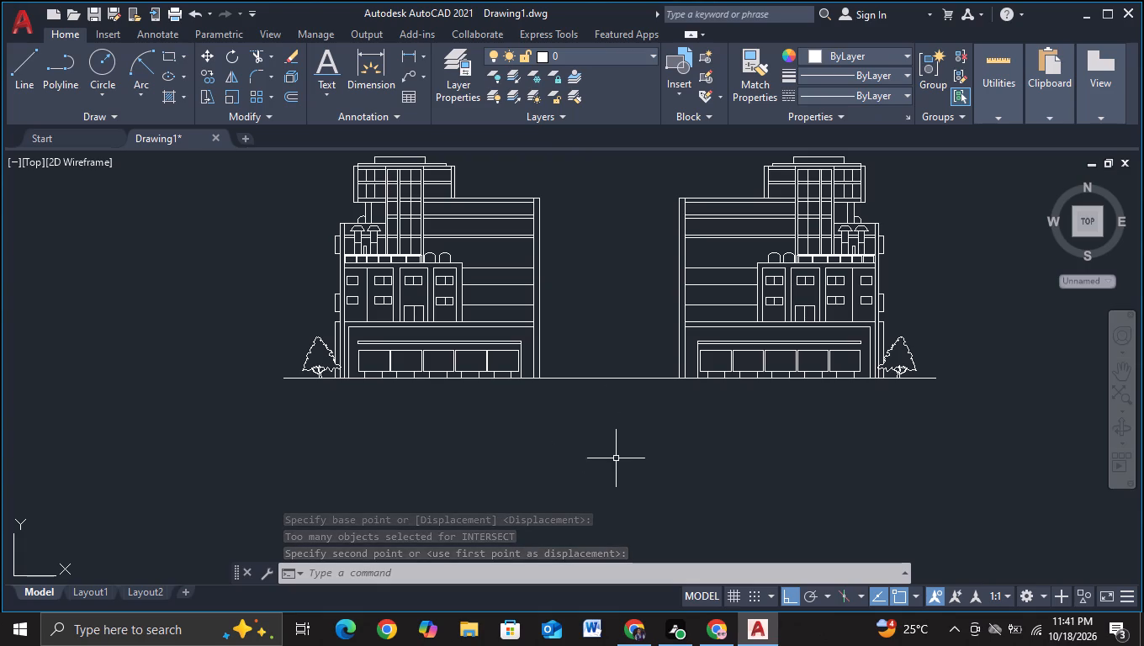
{"action": "key", "text": "Escape"}
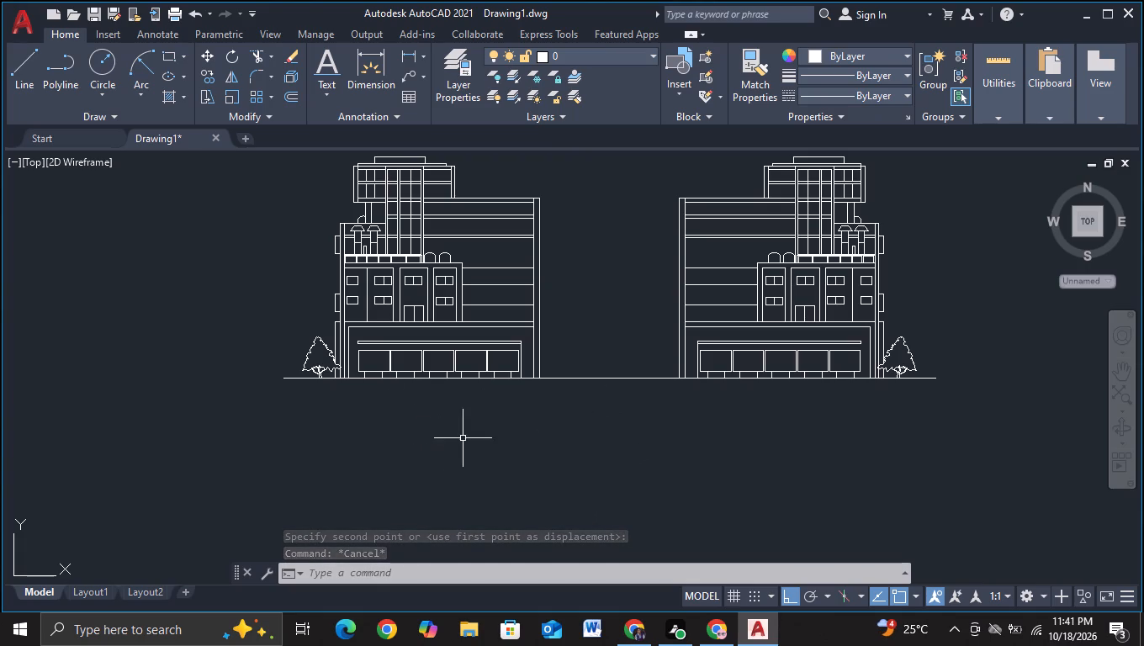
{"action": "middle_click_drag", "start_coordinate": [463, 438], "coordinate": [464, 477]}
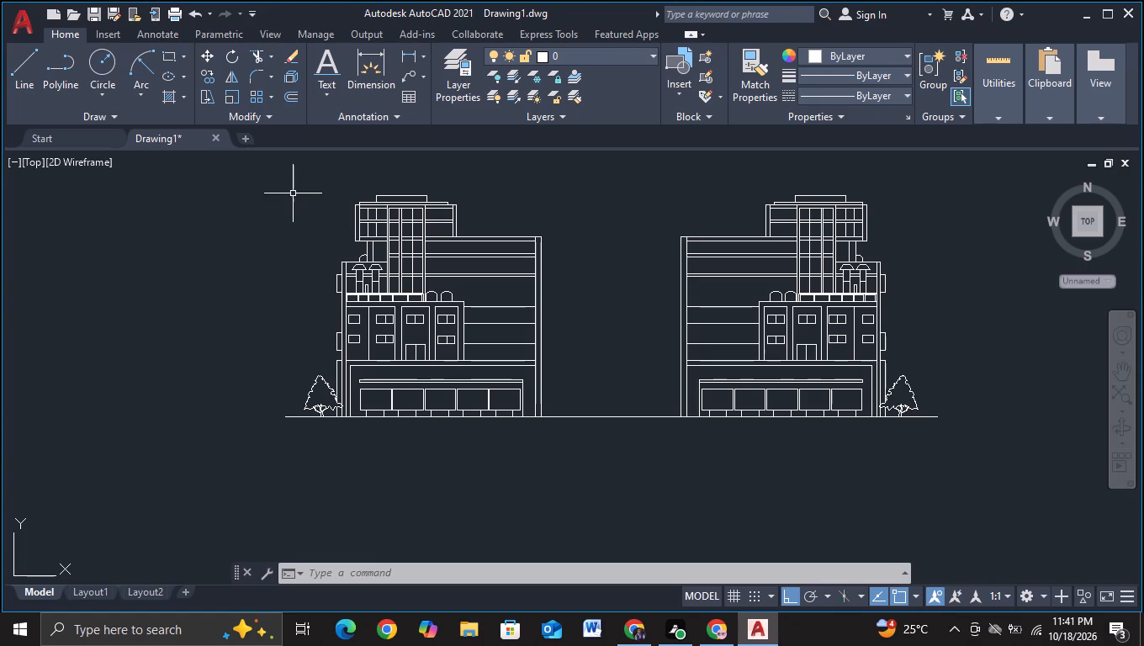
{"action": "left_click", "coordinate": [265, 186]}
{"action": "left_click", "coordinate": [569, 461]}
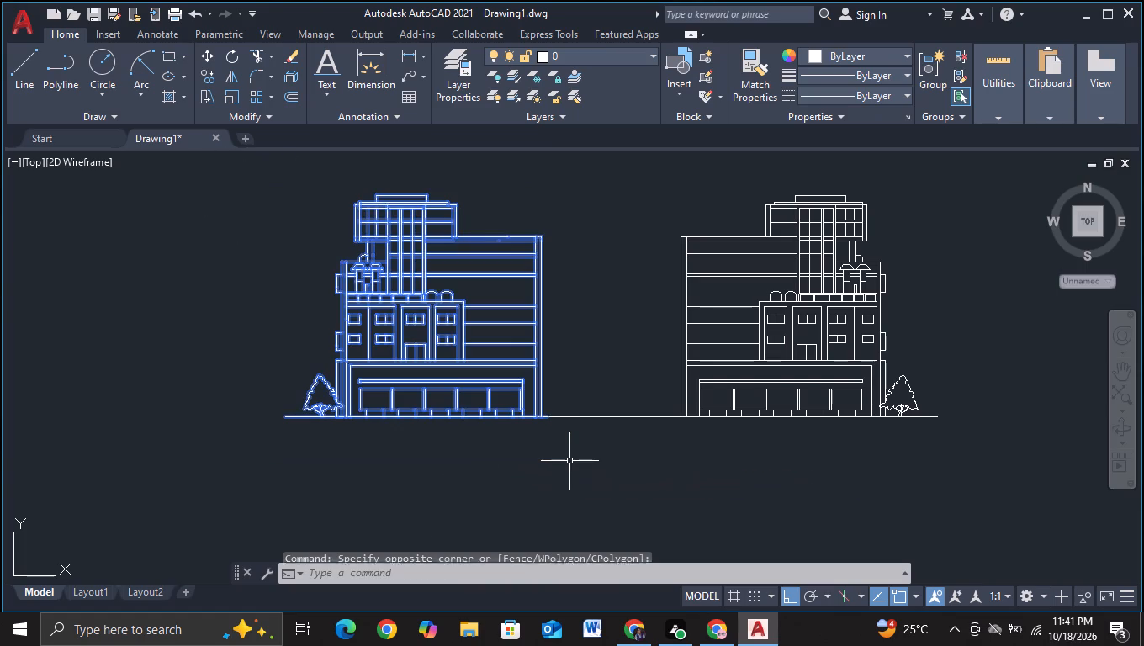
{"action": "key", "text": "m"}
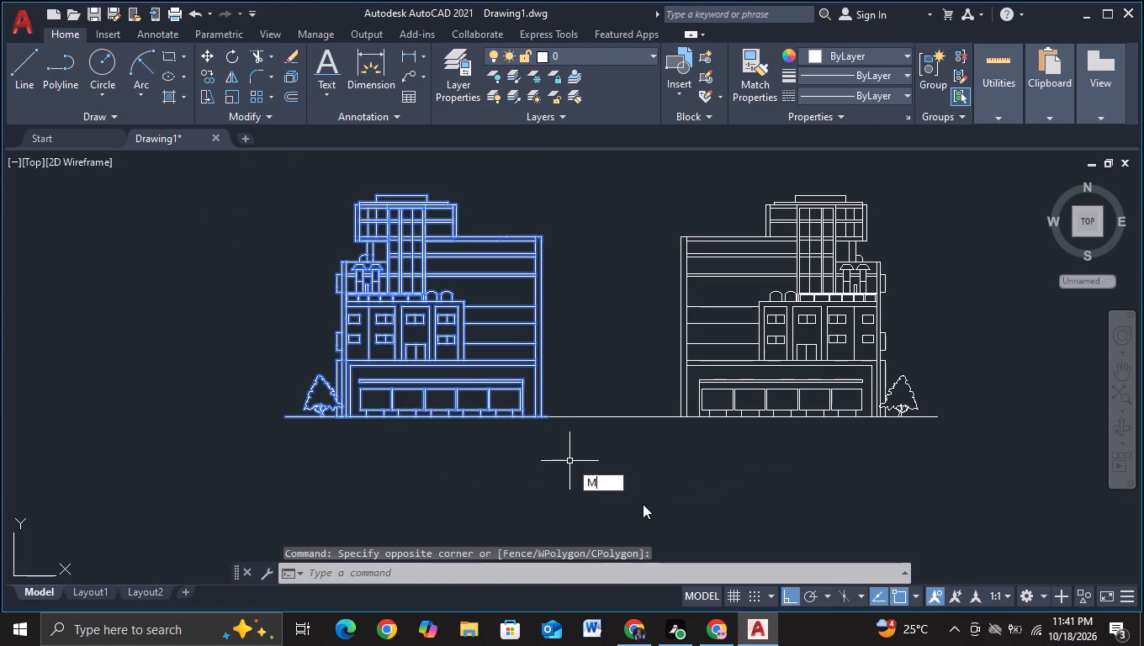
{"action": "left_click", "coordinate": [643, 504]}
{"action": "left_click", "coordinate": [500, 322]}
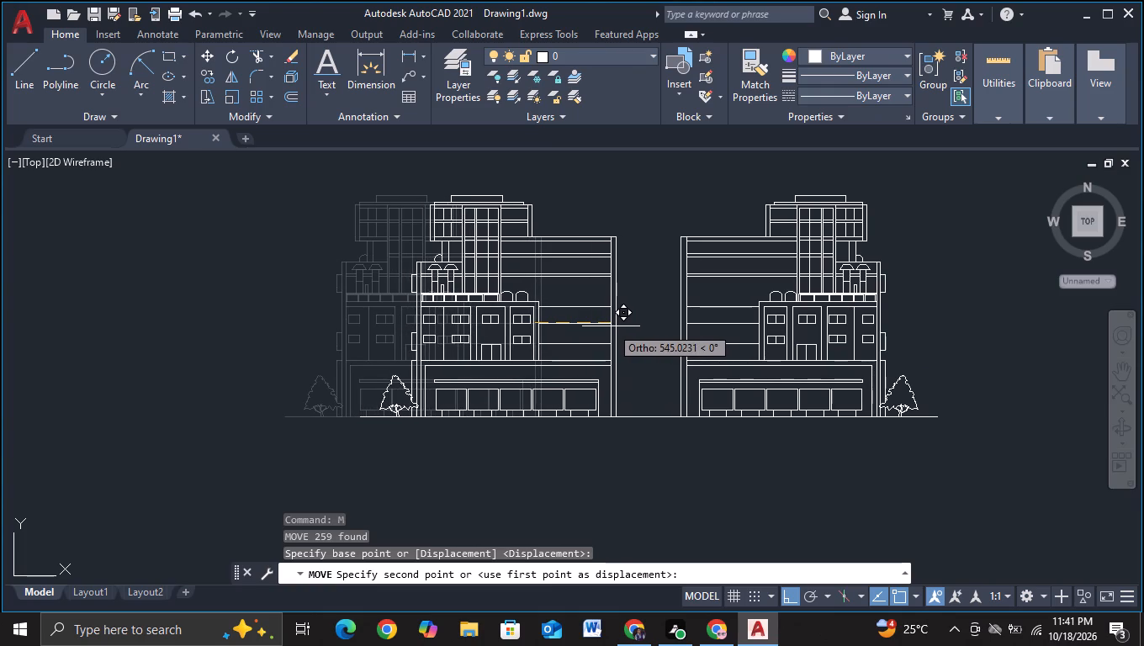
{"action": "left_click", "coordinate": [611, 326]}
{"action": "middle_click_drag", "start_coordinate": [617, 443], "coordinate": [504, 422]}
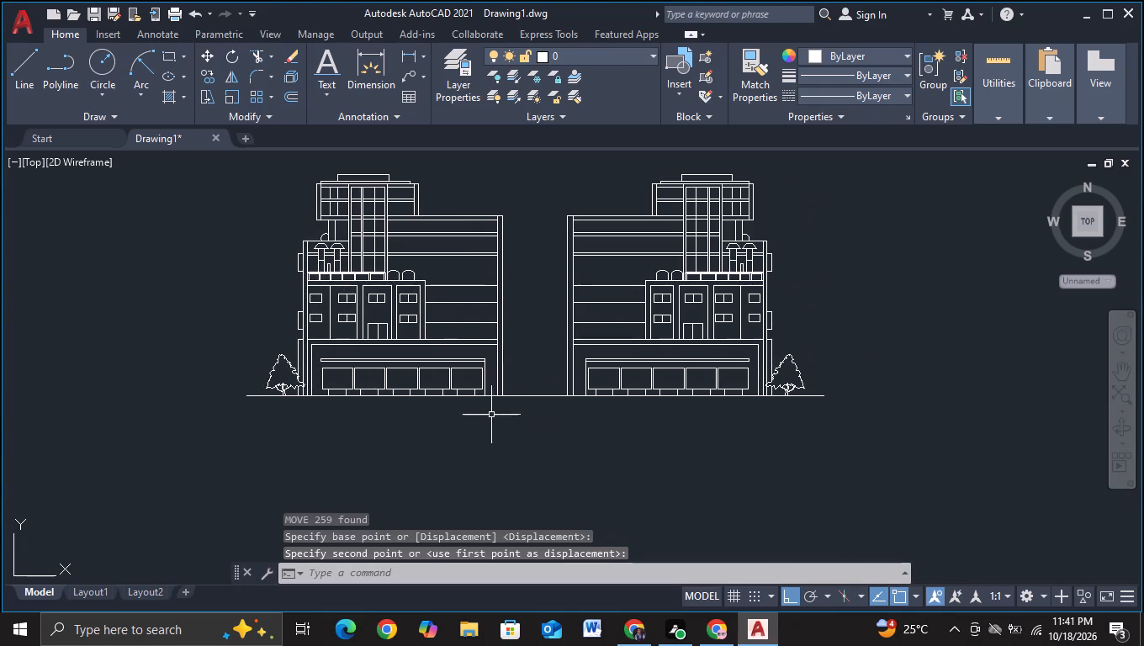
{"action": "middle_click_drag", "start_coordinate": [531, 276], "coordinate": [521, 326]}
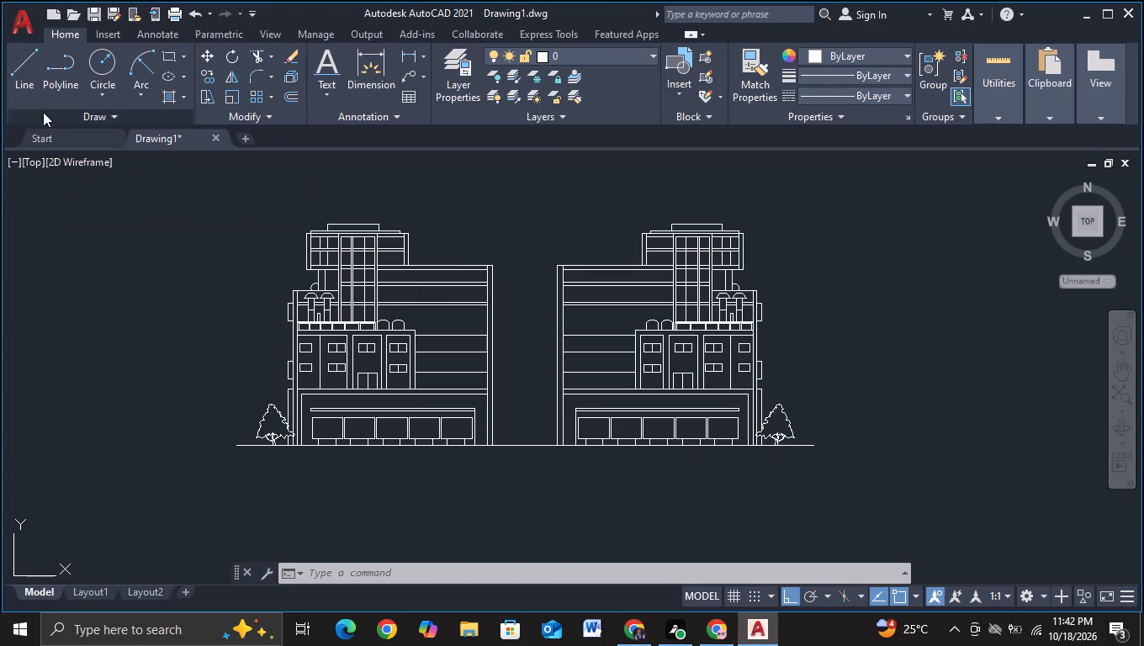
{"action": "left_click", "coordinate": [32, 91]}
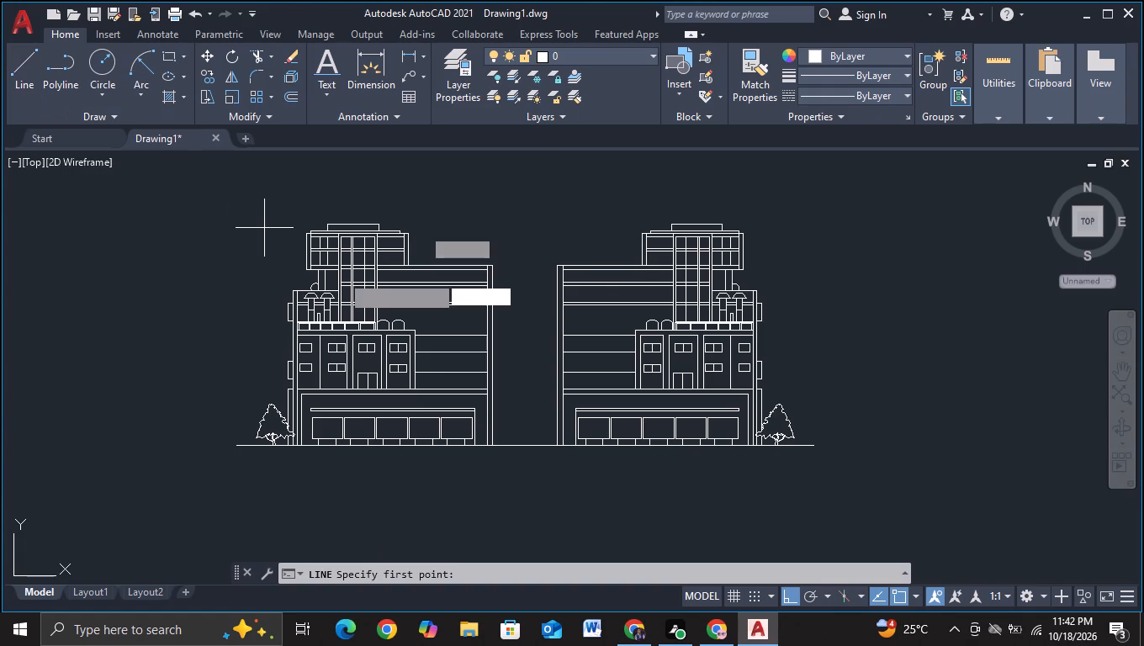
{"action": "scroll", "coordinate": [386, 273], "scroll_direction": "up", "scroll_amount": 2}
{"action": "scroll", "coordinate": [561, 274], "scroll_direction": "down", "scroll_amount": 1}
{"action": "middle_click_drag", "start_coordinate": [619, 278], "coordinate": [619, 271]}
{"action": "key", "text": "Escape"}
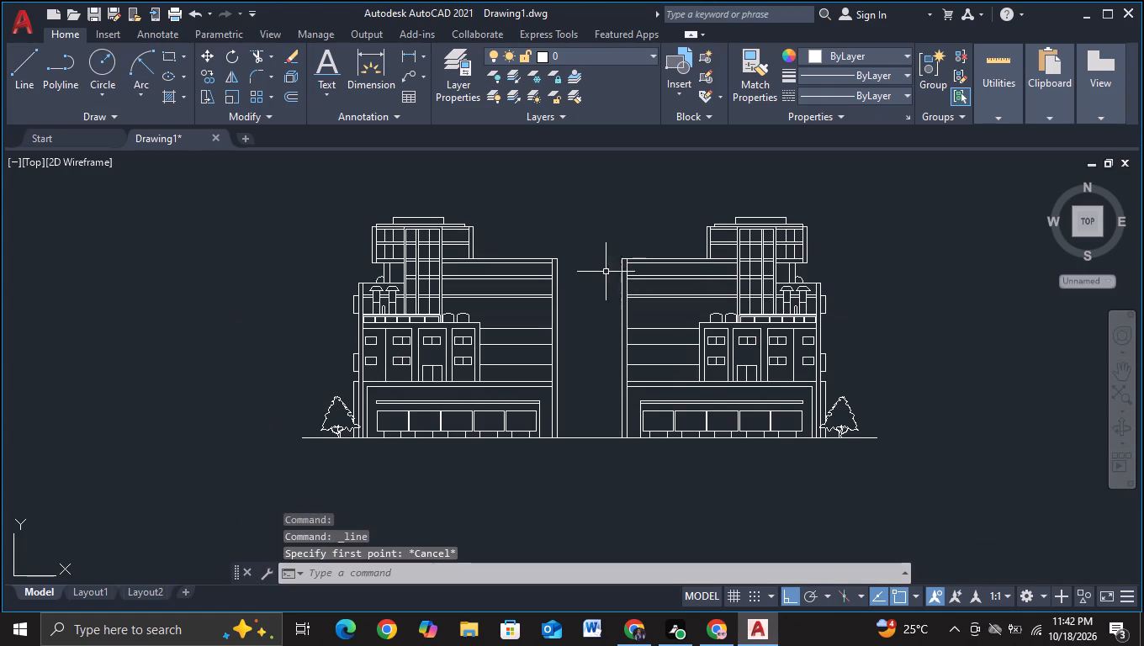
Draw a central entrance block outline linking the ground floors of both buildings, about 732 units wide, rising about 355 units above the canopy line.
{"action": "middle_click_drag", "start_coordinate": [585, 374], "coordinate": [572, 315]}
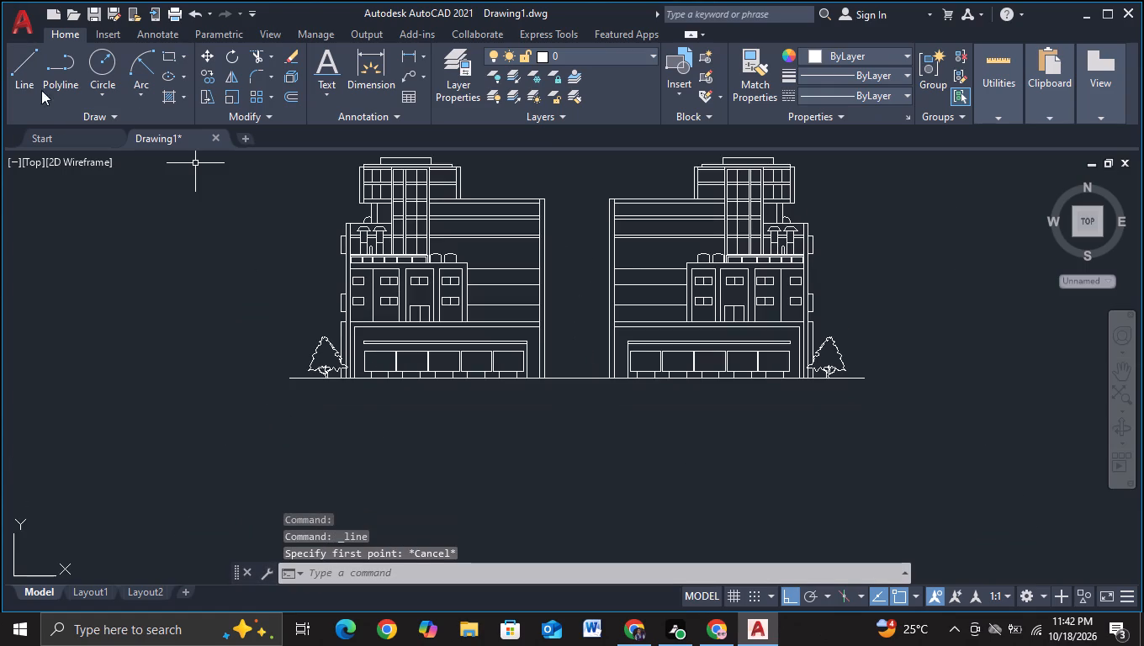
{"action": "left_click", "coordinate": [24, 68]}
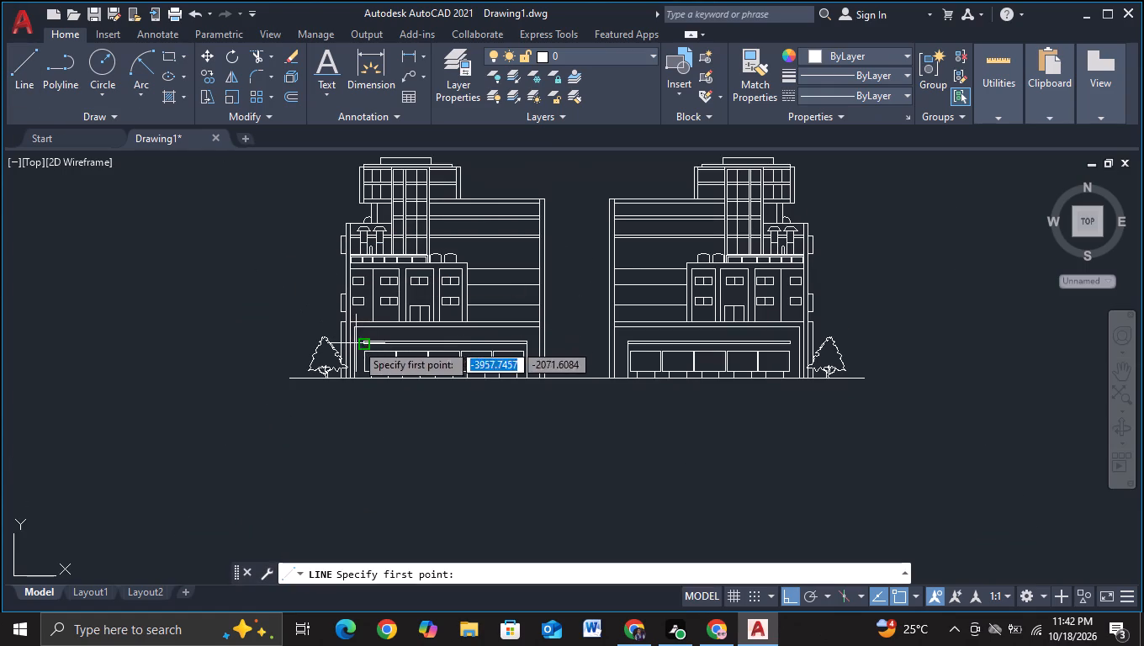
{"action": "scroll", "coordinate": [478, 408], "scroll_direction": "up", "scroll_amount": 1}
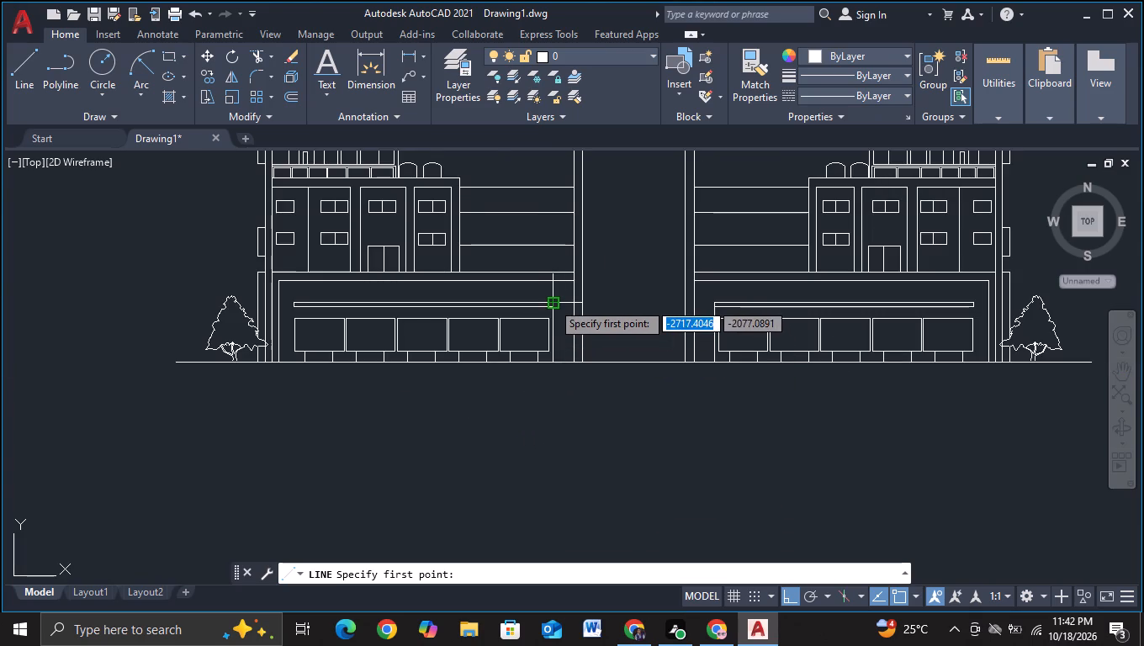
{"action": "left_click", "coordinate": [552, 302]}
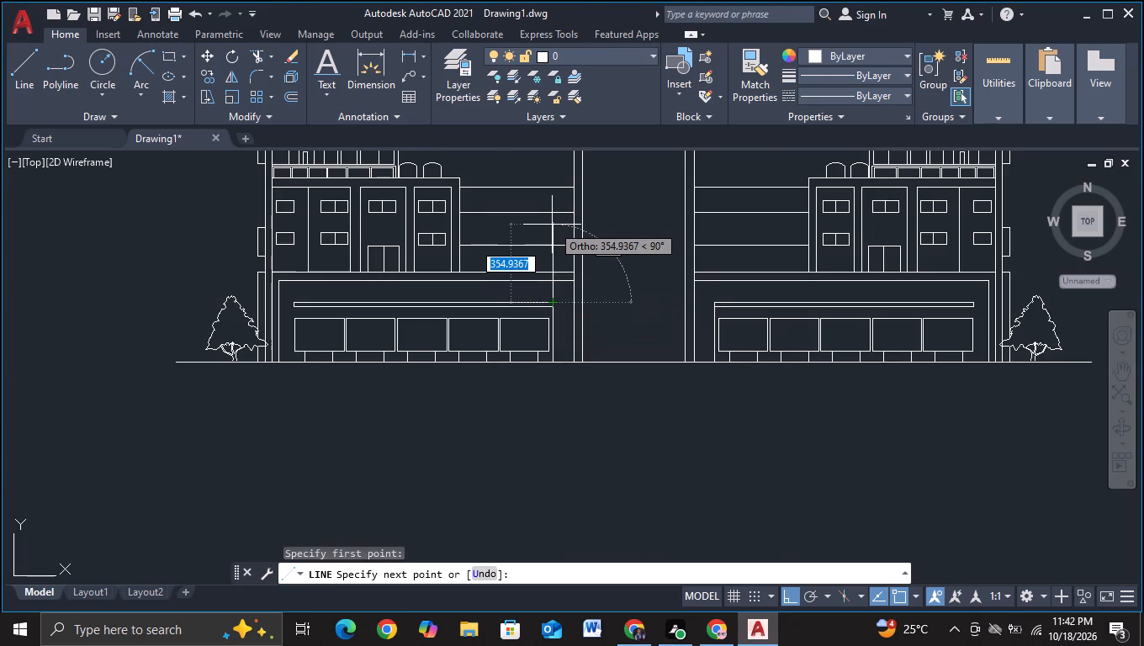
{"action": "left_click", "coordinate": [551, 225]}
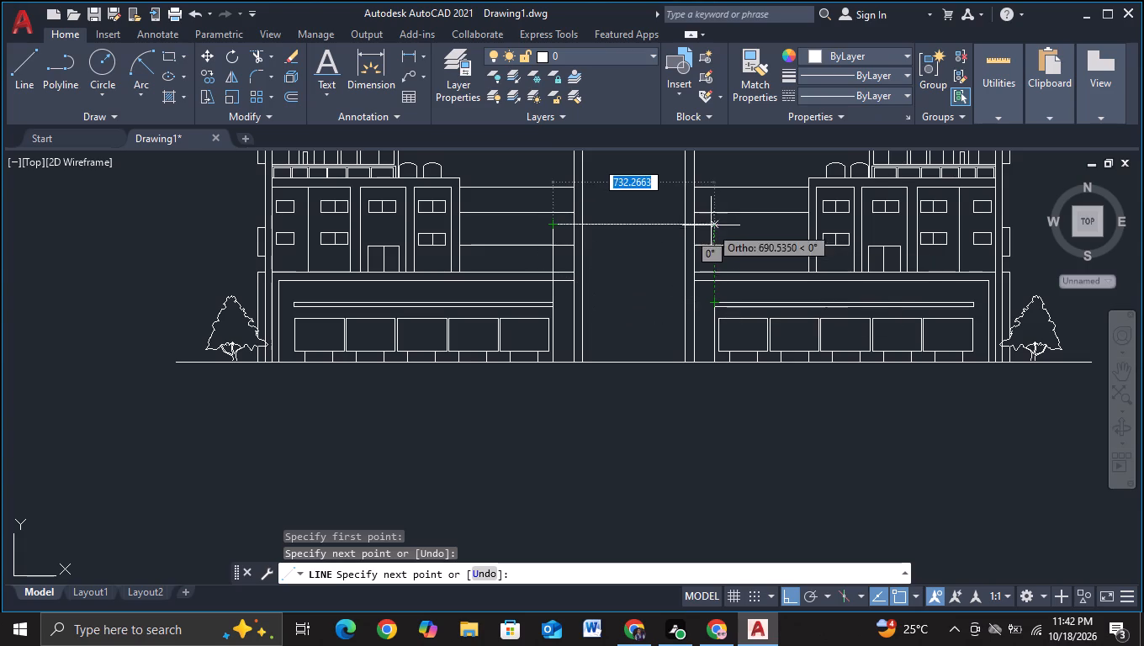
{"action": "left_click", "coordinate": [716, 222]}
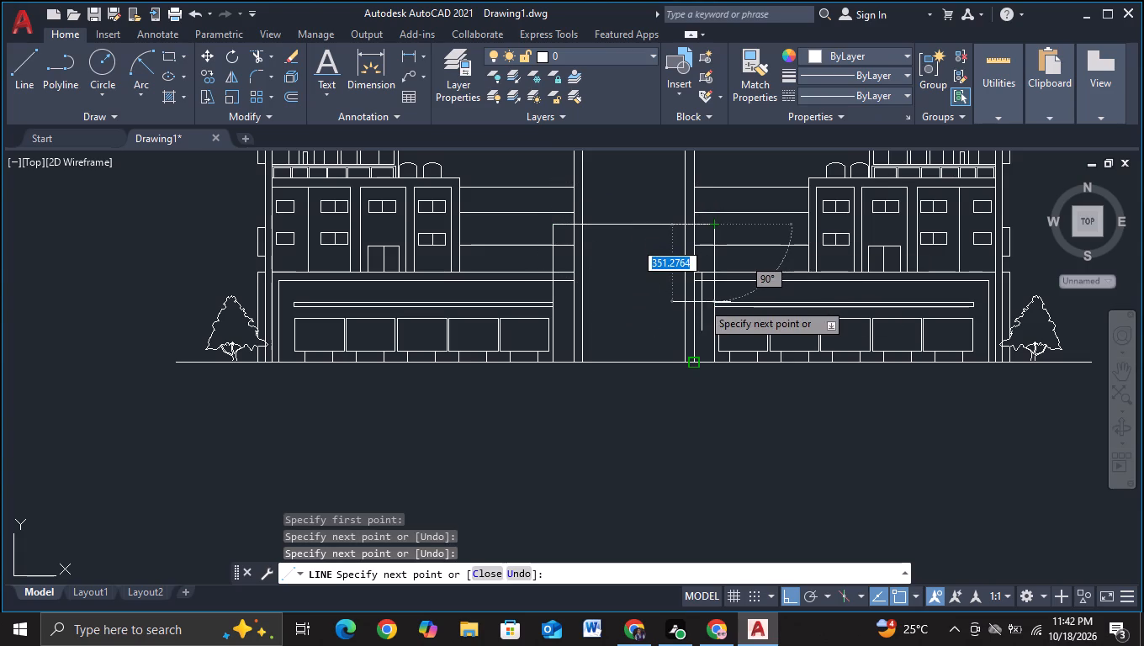
{"action": "left_click", "coordinate": [707, 304]}
{"action": "key", "text": "Escape"}
Trim the walls and floor lines of both buildings that fall inside the central block outline.
{"action": "left_click", "coordinate": [250, 50]}
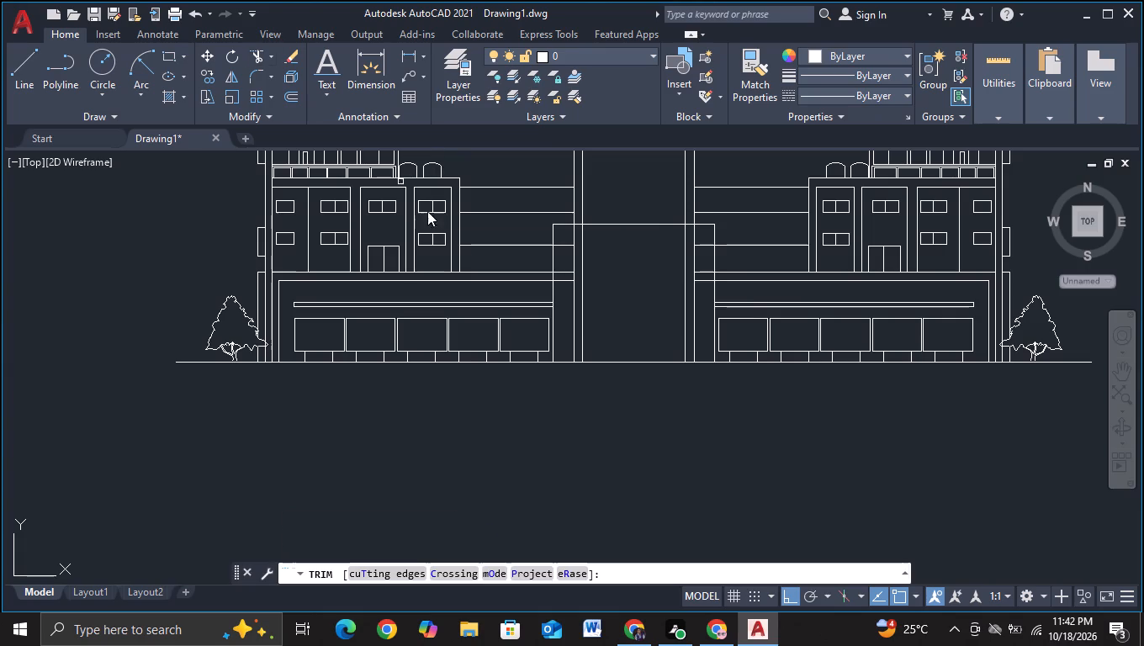
{"action": "left_click_drag", "start_coordinate": [563, 335], "coordinate": [627, 300]}
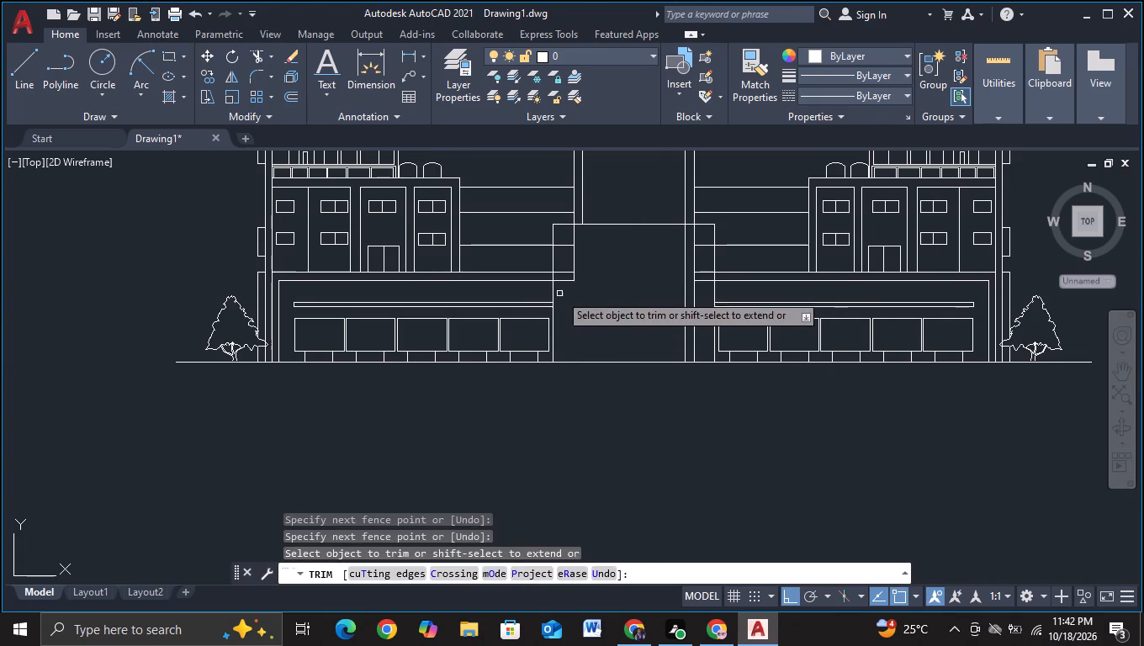
{"action": "left_click_drag", "start_coordinate": [562, 290], "coordinate": [608, 233]}
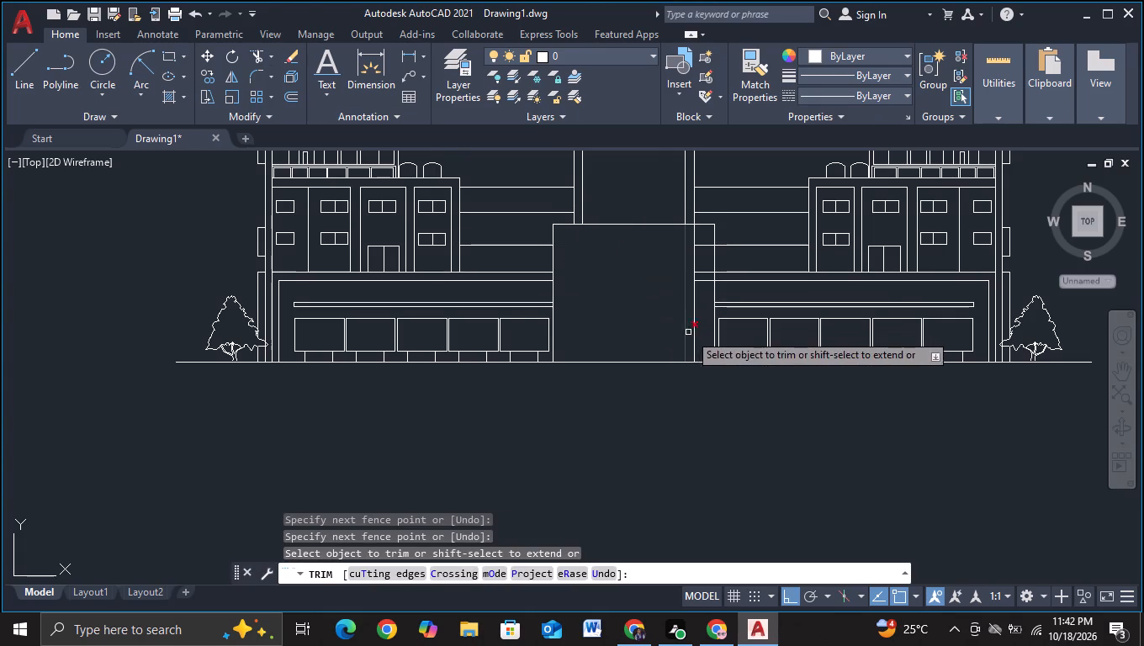
{"action": "left_click_drag", "start_coordinate": [653, 338], "coordinate": [718, 259]}
{"action": "key", "text": "ctrl+z"}
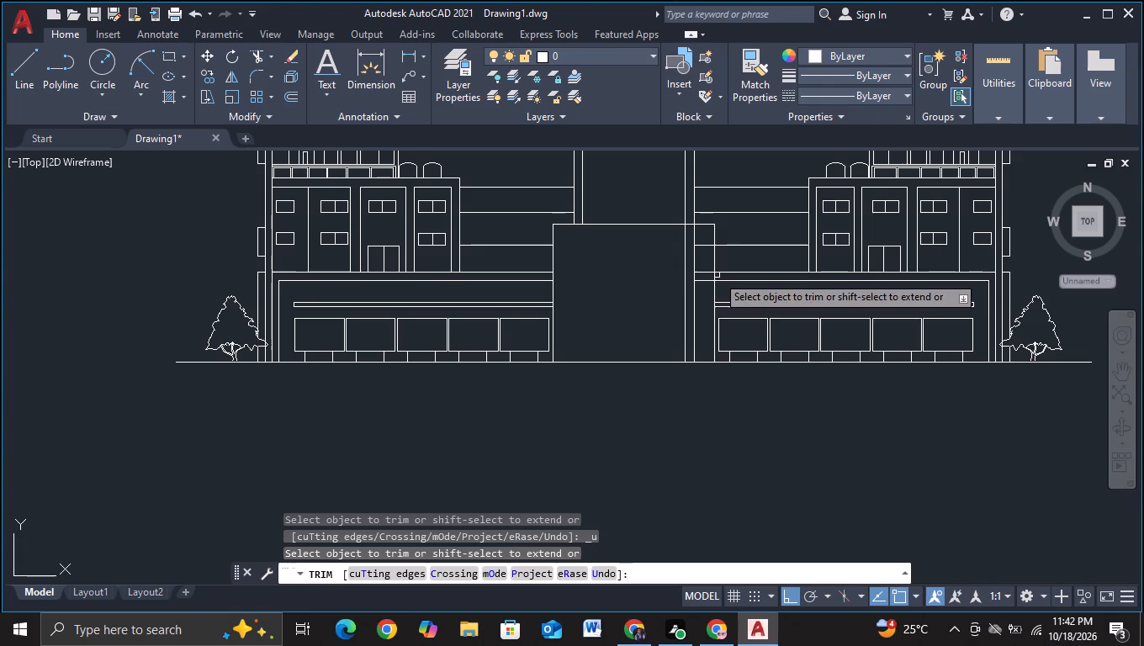
{"action": "left_click_drag", "start_coordinate": [666, 304], "coordinate": [706, 284]}
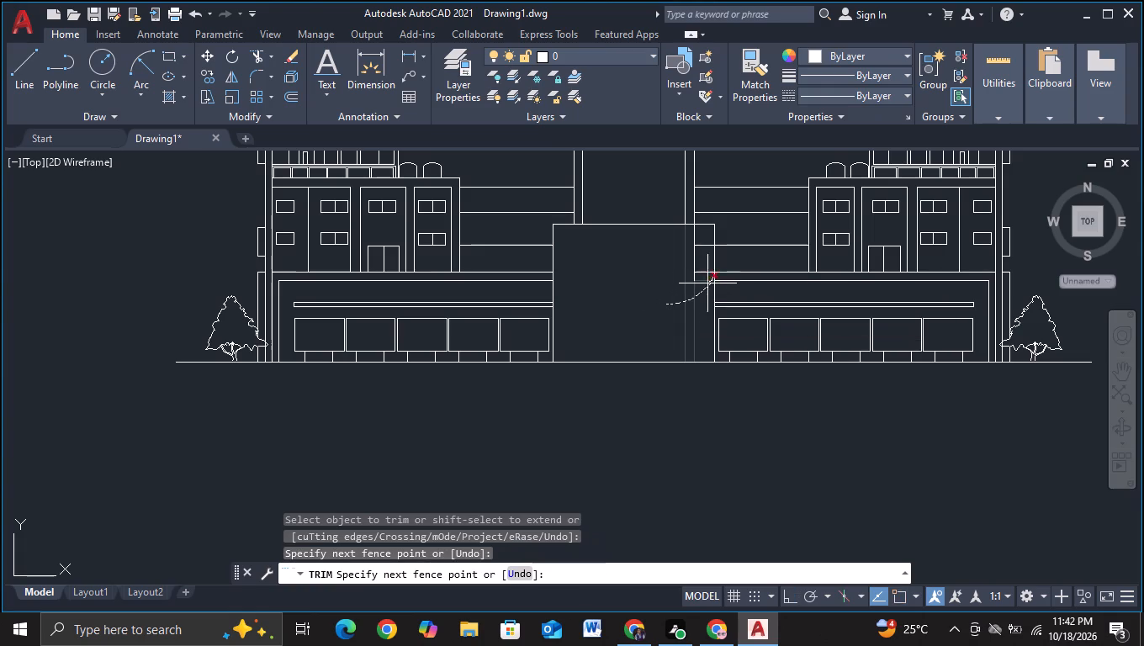
{"action": "left_click_drag", "start_coordinate": [706, 284], "coordinate": [702, 236]}
{"action": "left_click_drag", "start_coordinate": [699, 241], "coordinate": [653, 257]}
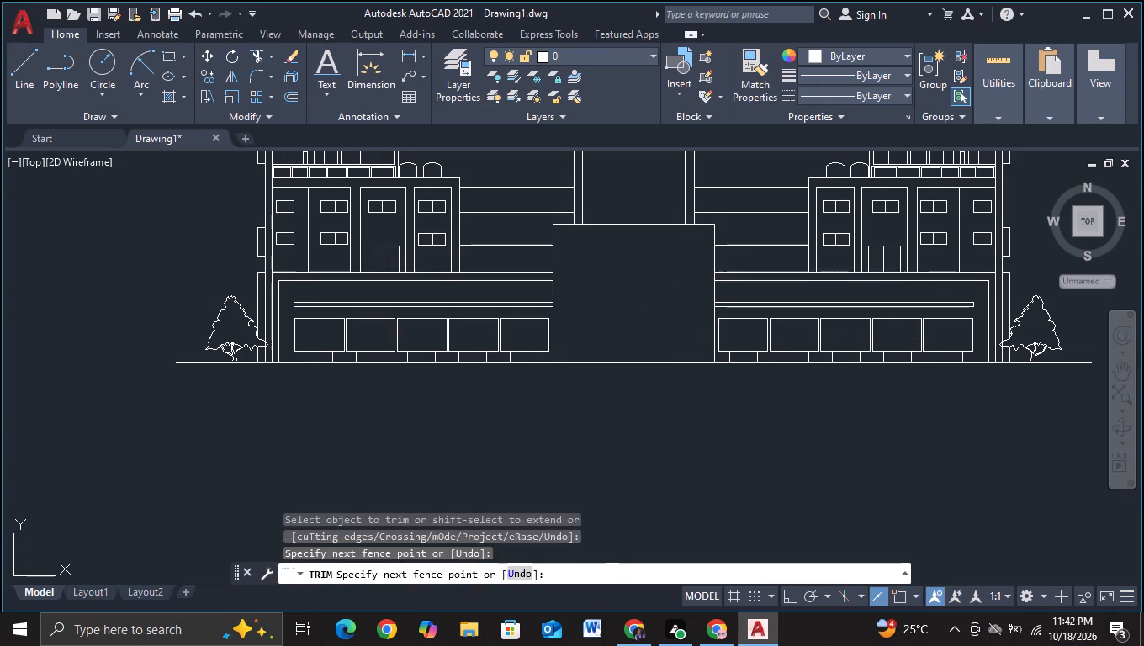
{"action": "scroll", "coordinate": [622, 315], "scroll_direction": "down", "scroll_amount": 1}
{"action": "key", "text": "Escape"}
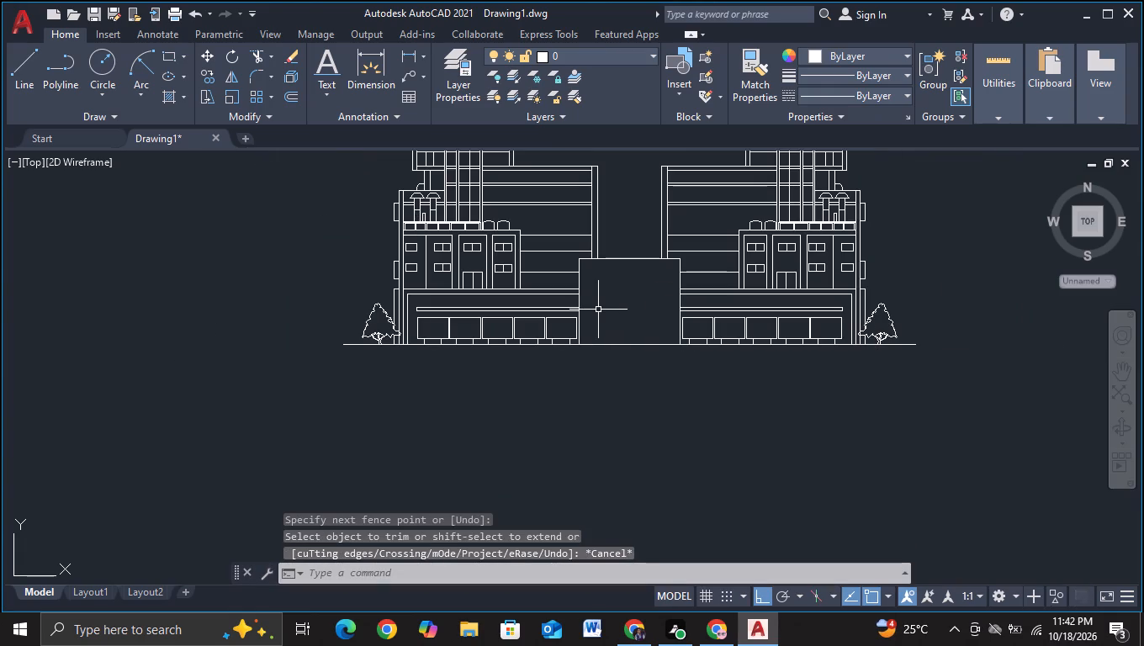
Draw a rectangular slab with lines on top of the central block, about 917 units wide and 130 high, overhanging both sides.
{"action": "middle_click_drag", "start_coordinate": [624, 296], "coordinate": [596, 361]}
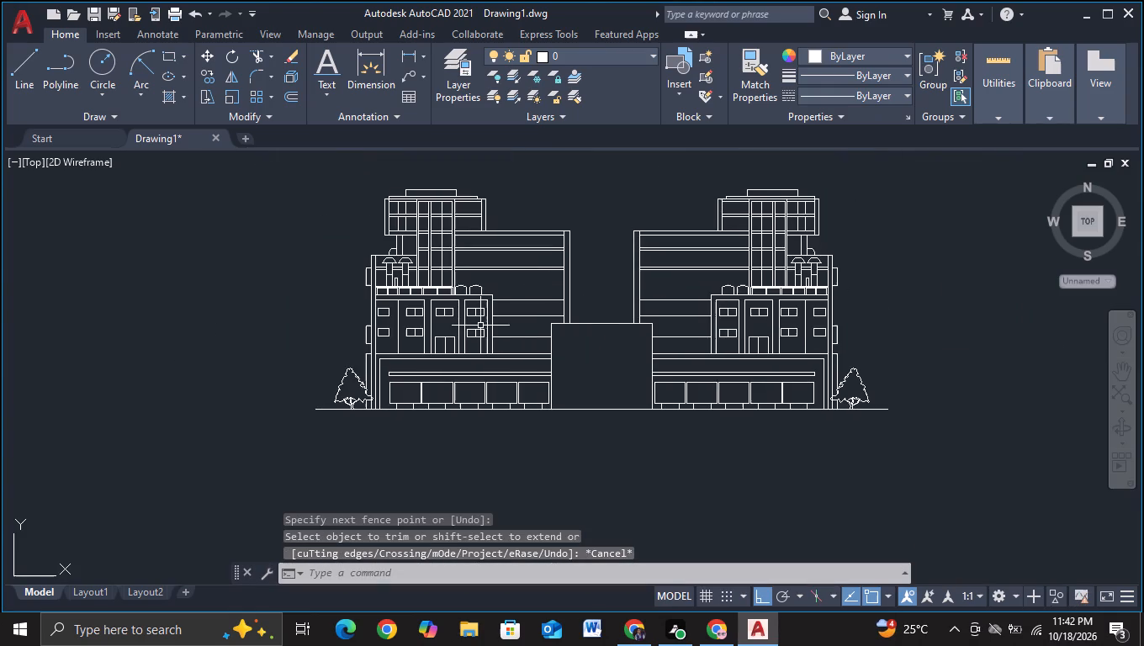
{"action": "left_click", "coordinate": [24, 71]}
{"action": "scroll", "coordinate": [576, 294], "scroll_direction": "up", "scroll_amount": 1}
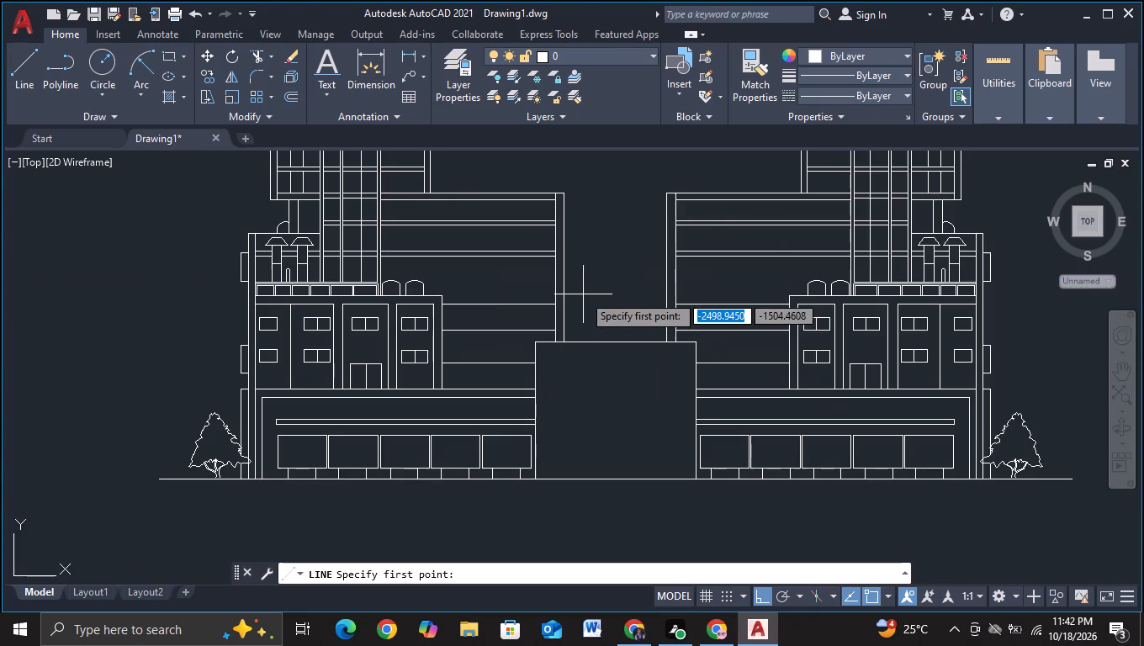
{"action": "left_click", "coordinate": [540, 345]}
{"action": "left_click", "coordinate": [516, 342]}
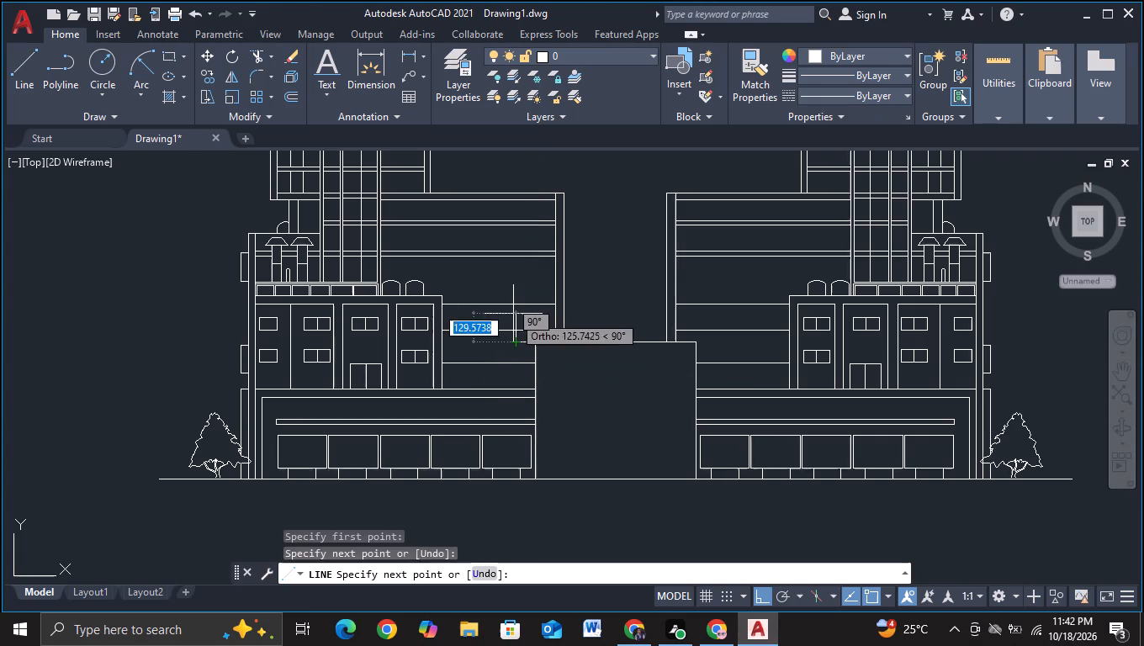
{"action": "left_click", "coordinate": [513, 314]}
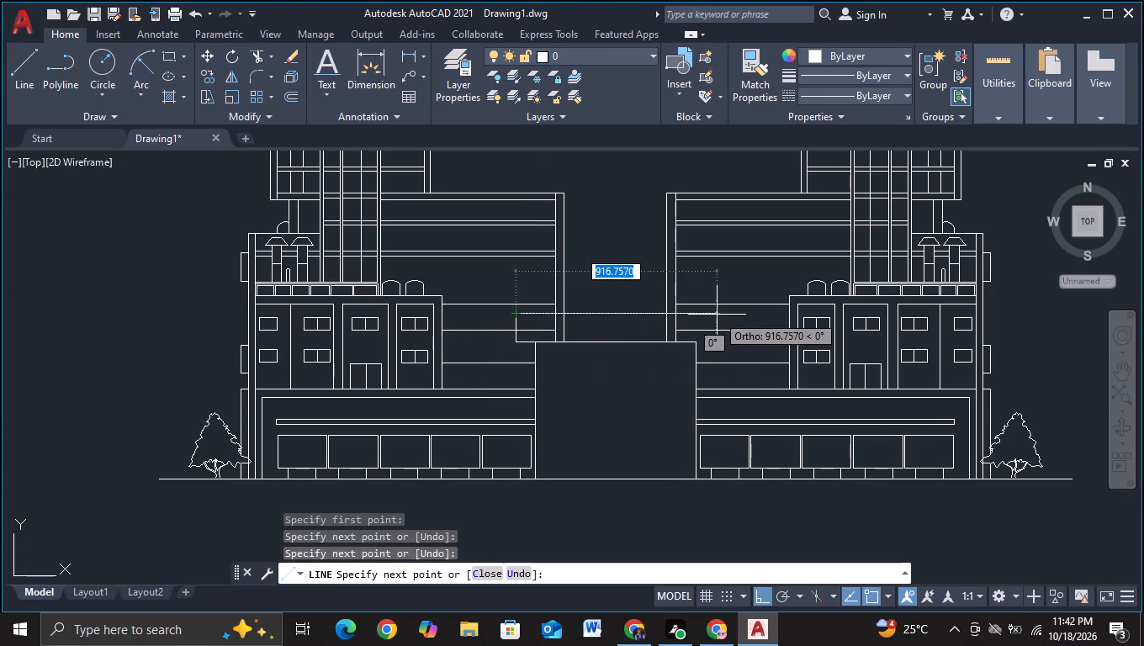
{"action": "left_click", "coordinate": [717, 315]}
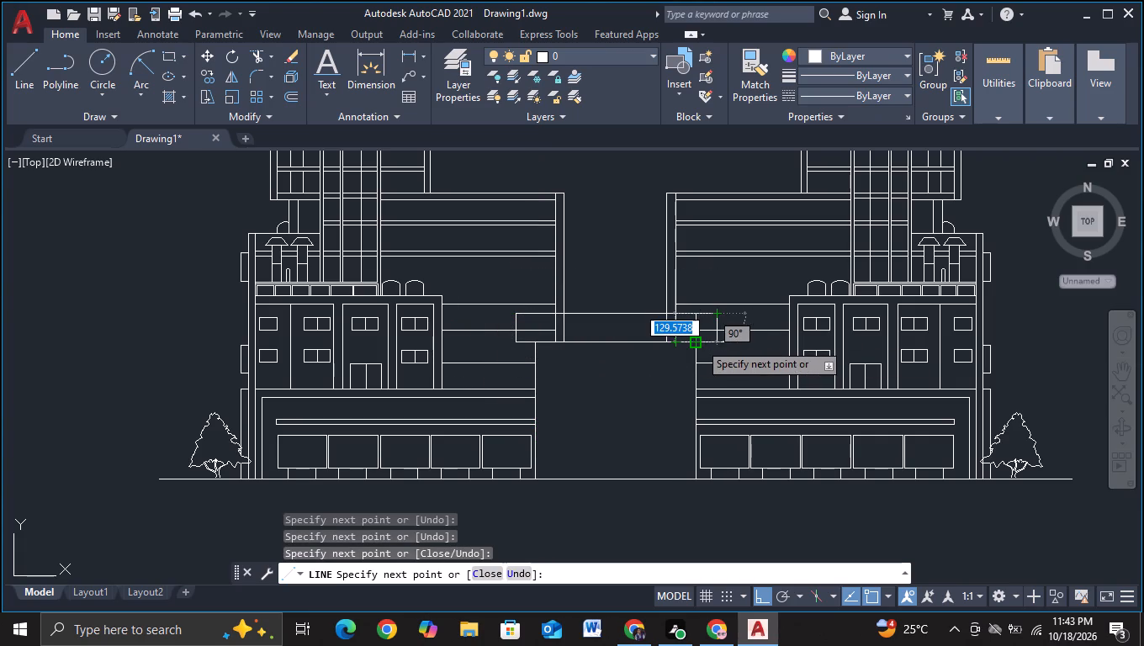
{"action": "left_click", "coordinate": [707, 342]}
{"action": "left_click", "coordinate": [691, 342]}
{"action": "key", "text": "Escape"}
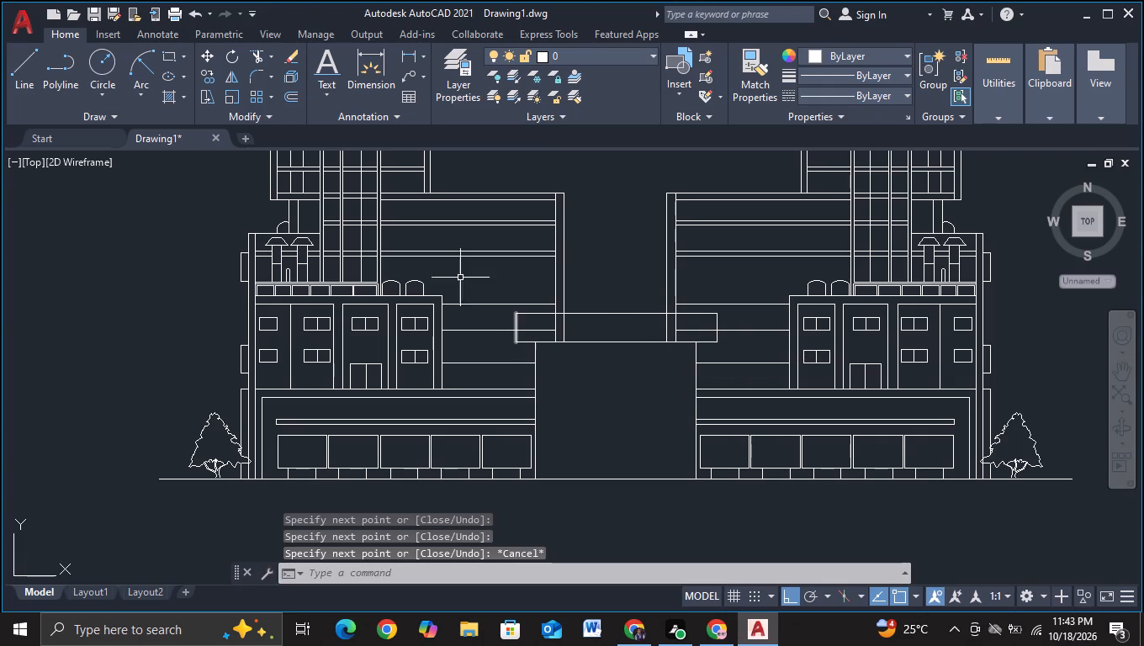
Trim the wall and floor lines of both buildings that cross inside the new slab.
{"action": "left_click", "coordinate": [259, 56]}
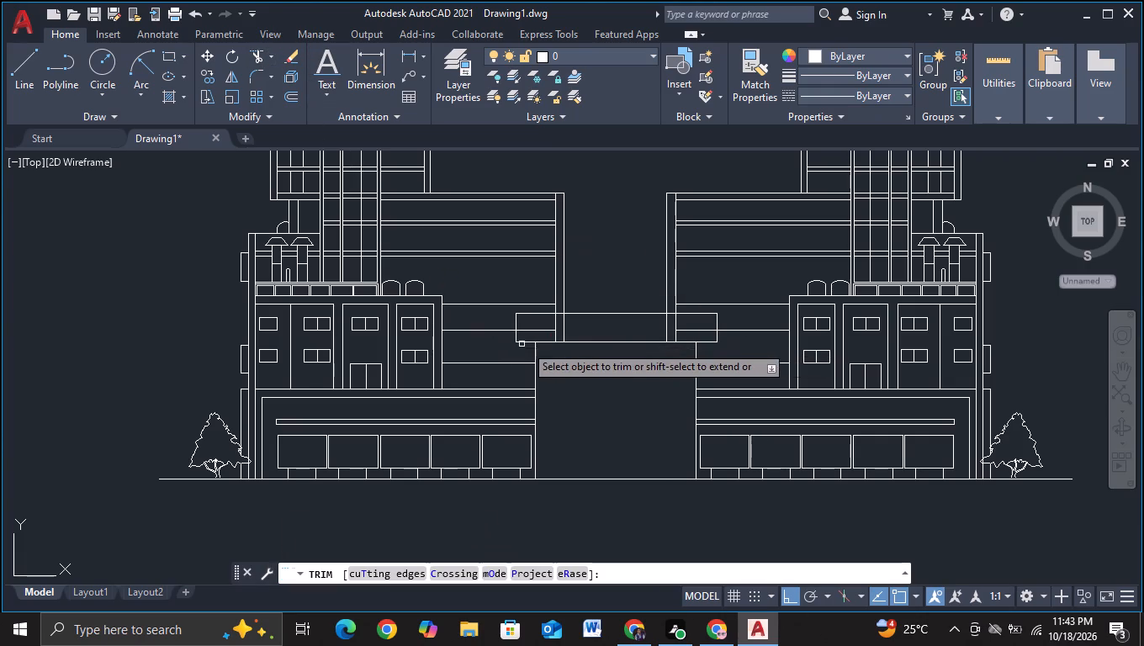
{"action": "left_click_drag", "start_coordinate": [535, 334], "coordinate": [688, 325]}
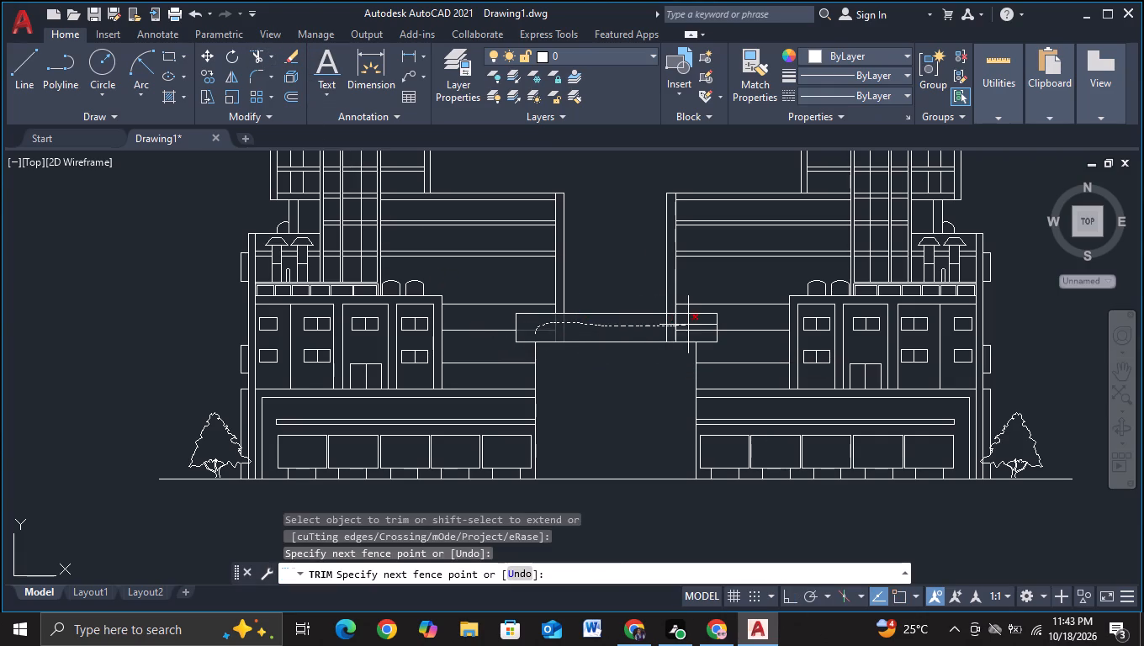
{"action": "left_click_drag", "start_coordinate": [688, 325], "coordinate": [693, 337]}
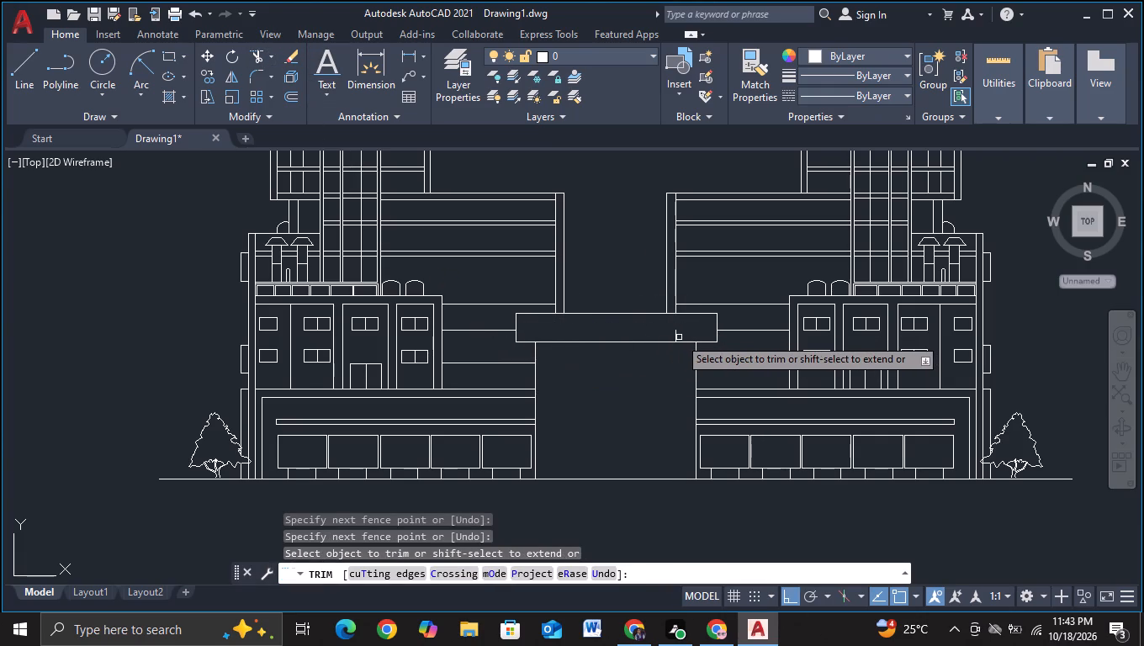
{"action": "left_click", "coordinate": [673, 335]}
{"action": "key", "text": "Escape"}
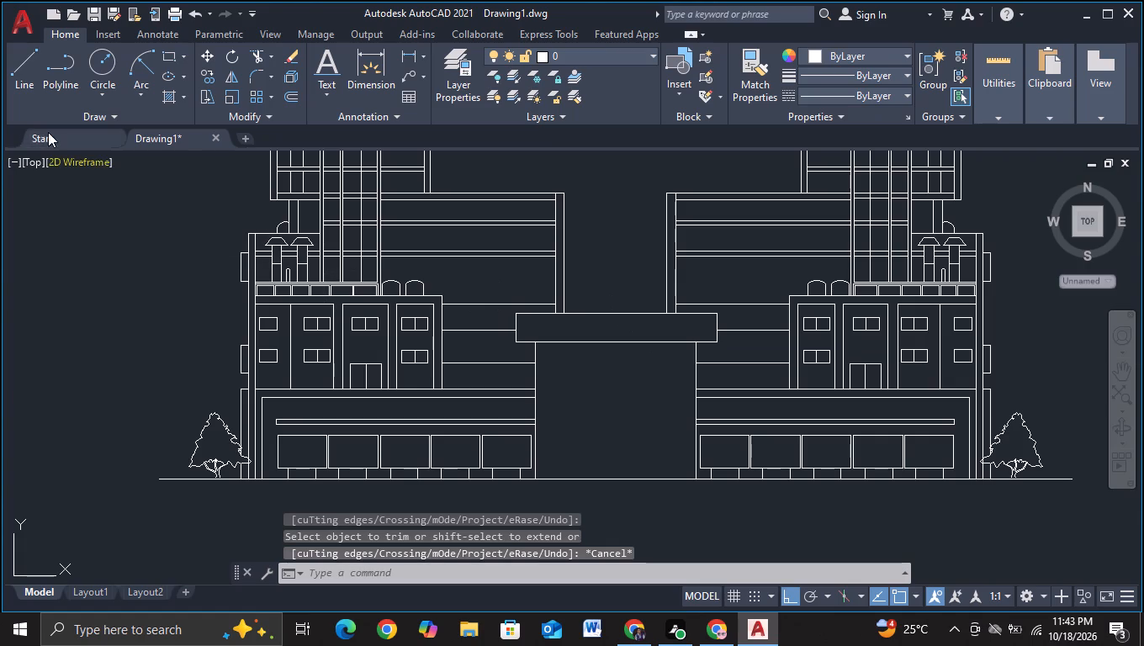
Start a roof outline with a vertical line about 124 units high, rising from the left building's upper roof line beside its tower.
{"action": "left_click", "coordinate": [31, 83]}
{"action": "key", "text": "Escape"}
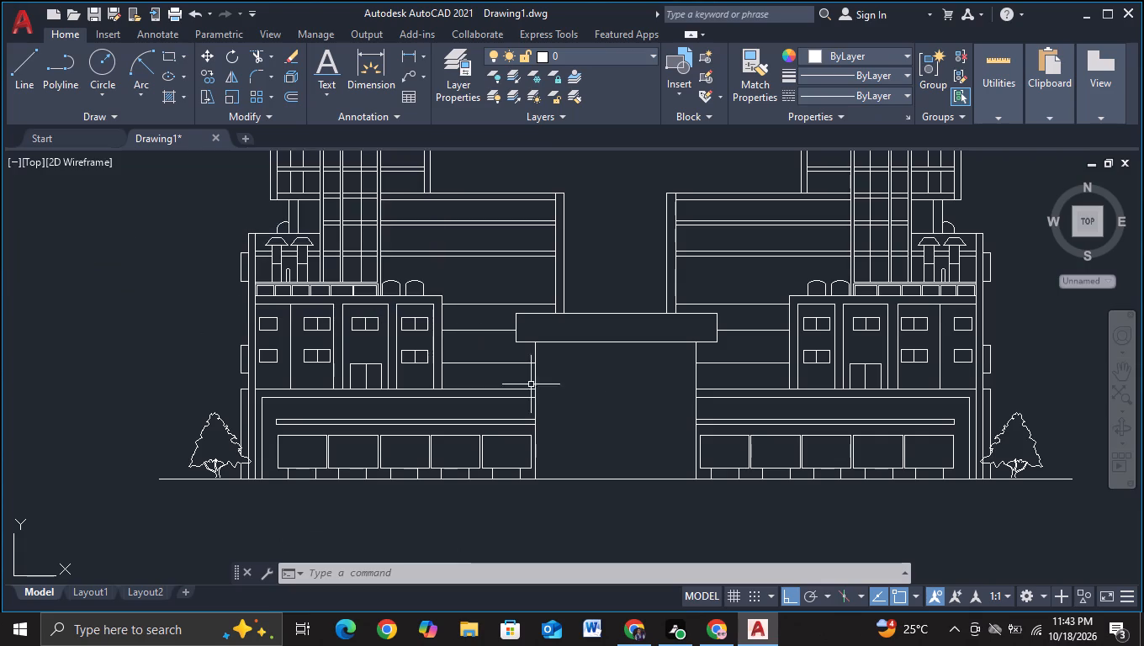
{"action": "middle_click_drag", "start_coordinate": [641, 432], "coordinate": [613, 463]}
{"action": "middle_click_drag", "start_coordinate": [613, 463], "coordinate": [613, 479]}
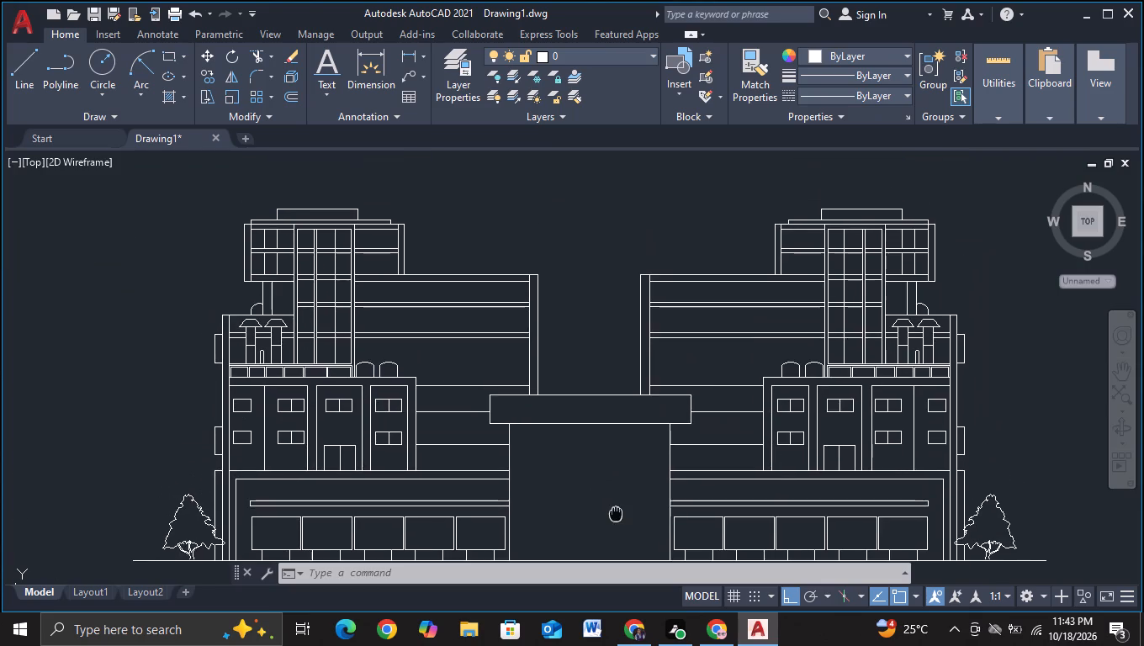
{"action": "left_click", "coordinate": [13, 88]}
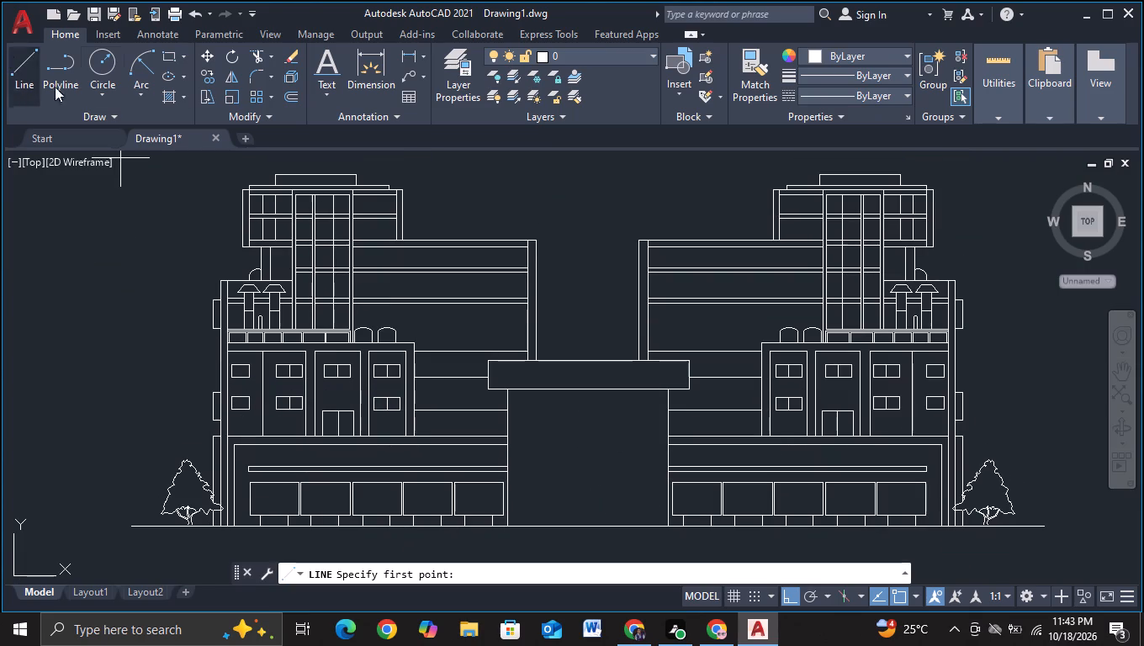
{"action": "middle_click_drag", "start_coordinate": [485, 207], "coordinate": [484, 232]}
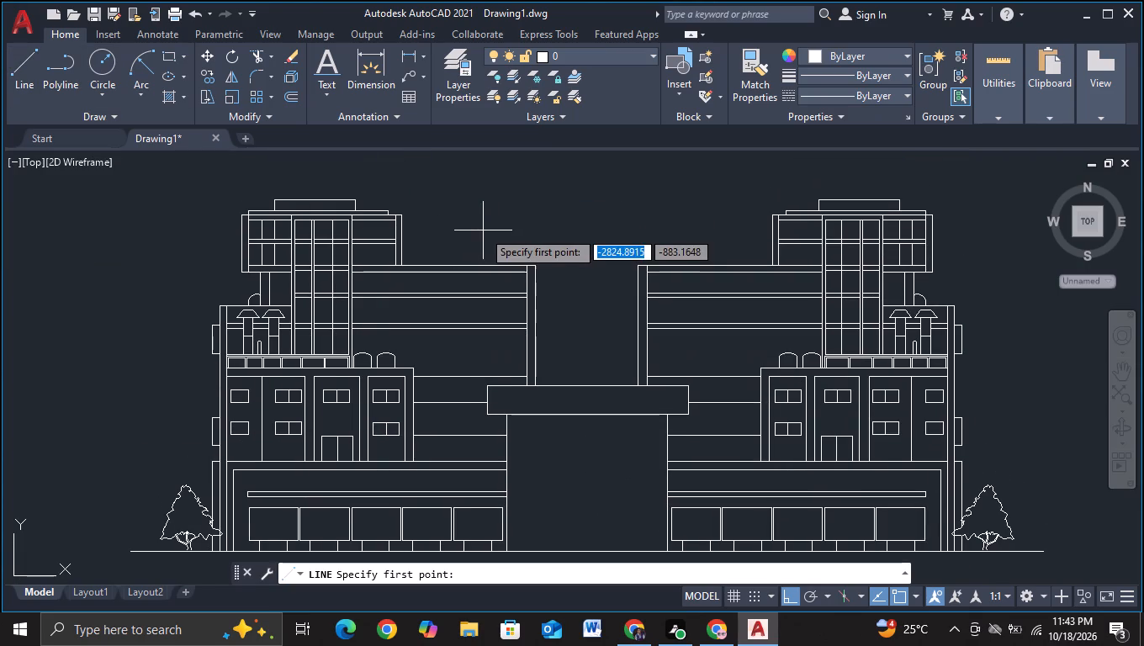
{"action": "scroll", "coordinate": [453, 254], "scroll_direction": "up", "scroll_amount": 3}
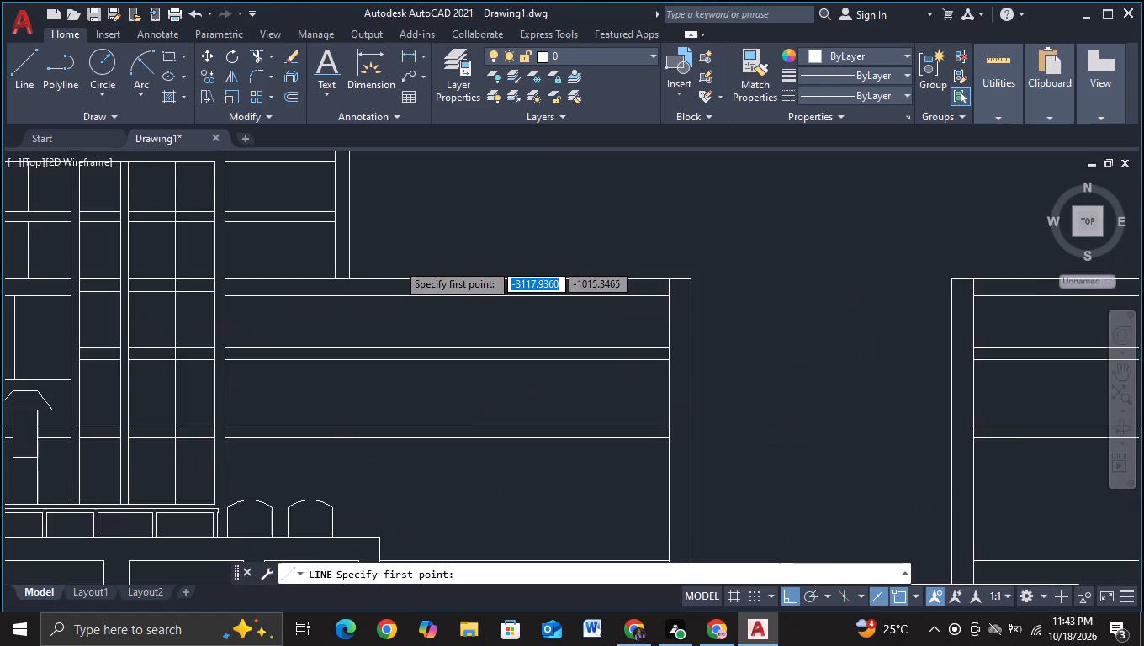
{"action": "key", "text": "F3"}
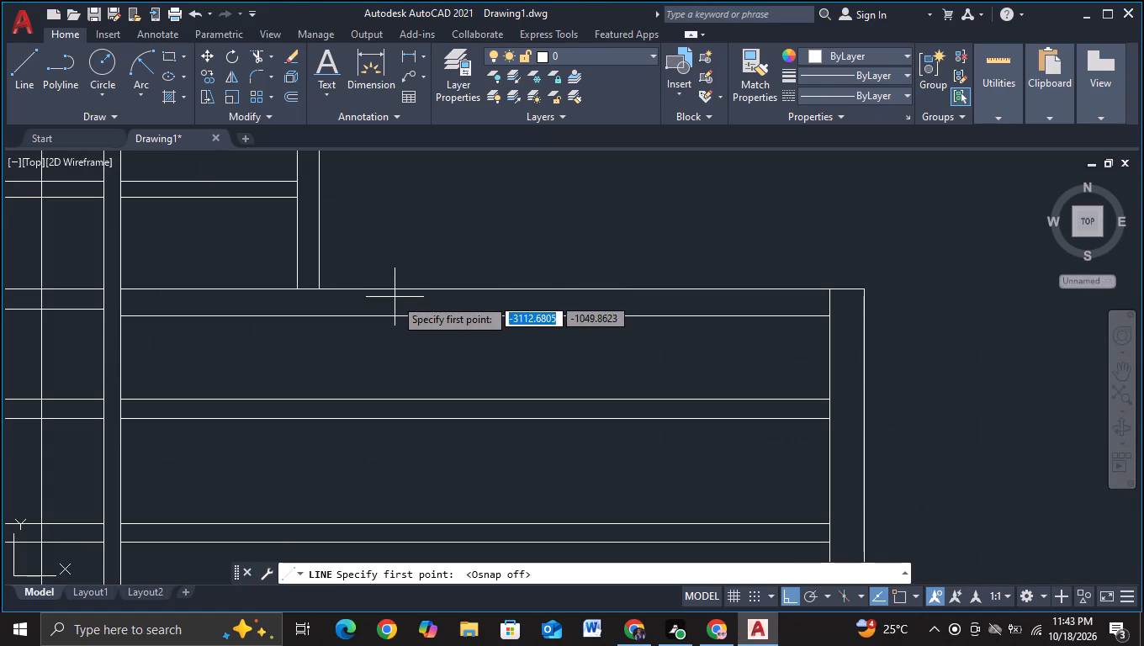
{"action": "left_click", "coordinate": [395, 298]}
{"action": "scroll", "coordinate": [414, 189], "scroll_direction": "down", "scroll_amount": 2}
{"action": "middle_click_drag", "start_coordinate": [414, 189], "coordinate": [397, 267]}
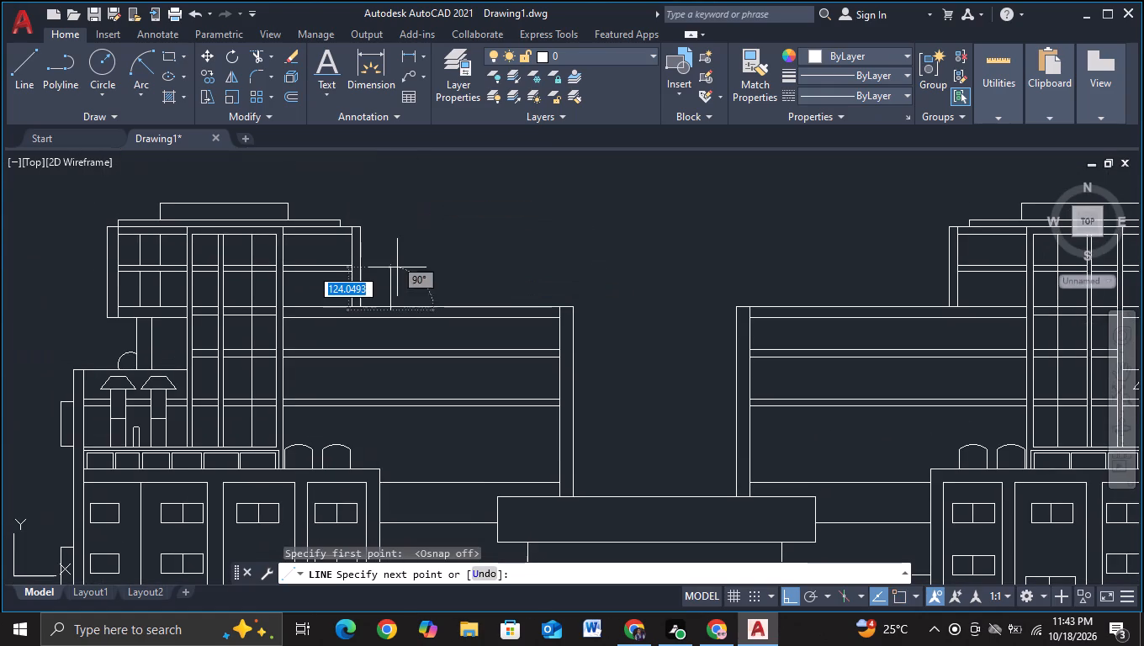
{"action": "left_click", "coordinate": [395, 266]}
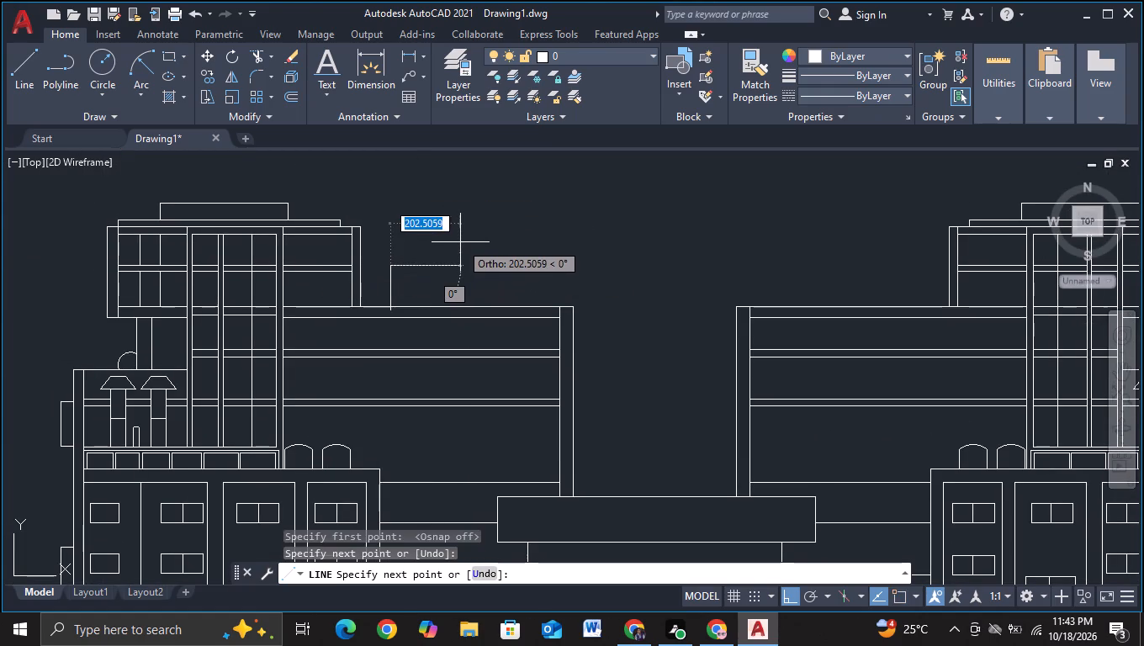
Continue the roof outline with four sloped segments rising to a central peak and descending toward the right tower, the first about 245 units at 26°.
{"action": "key", "text": "F8"}
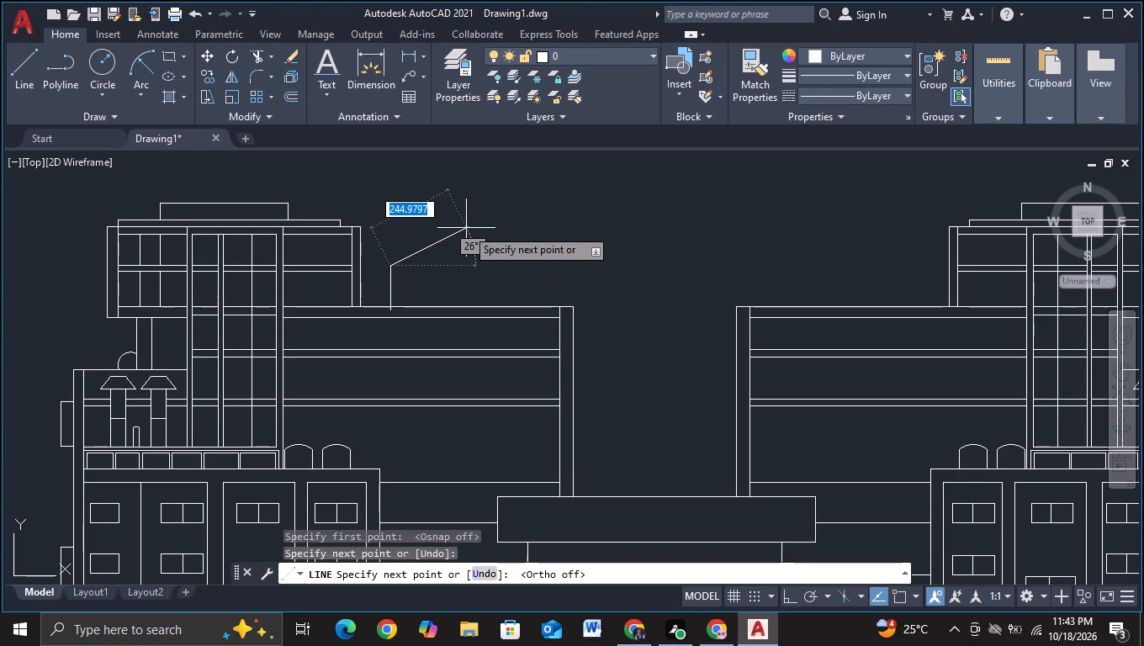
{"action": "left_click", "coordinate": [466, 228]}
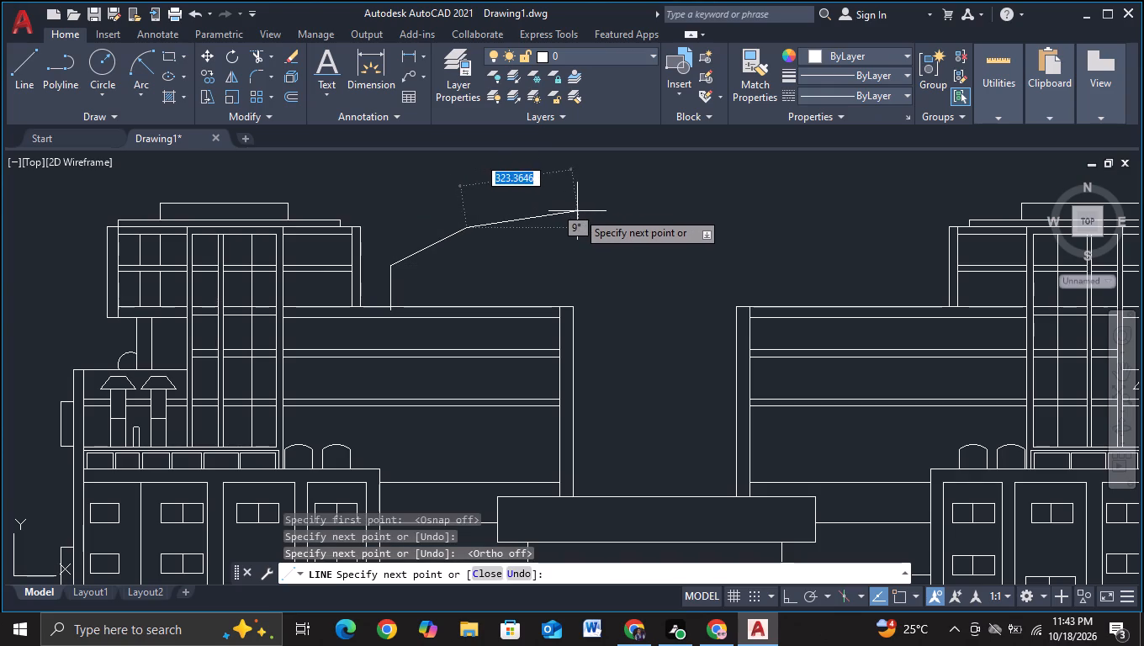
{"action": "left_click", "coordinate": [629, 196]}
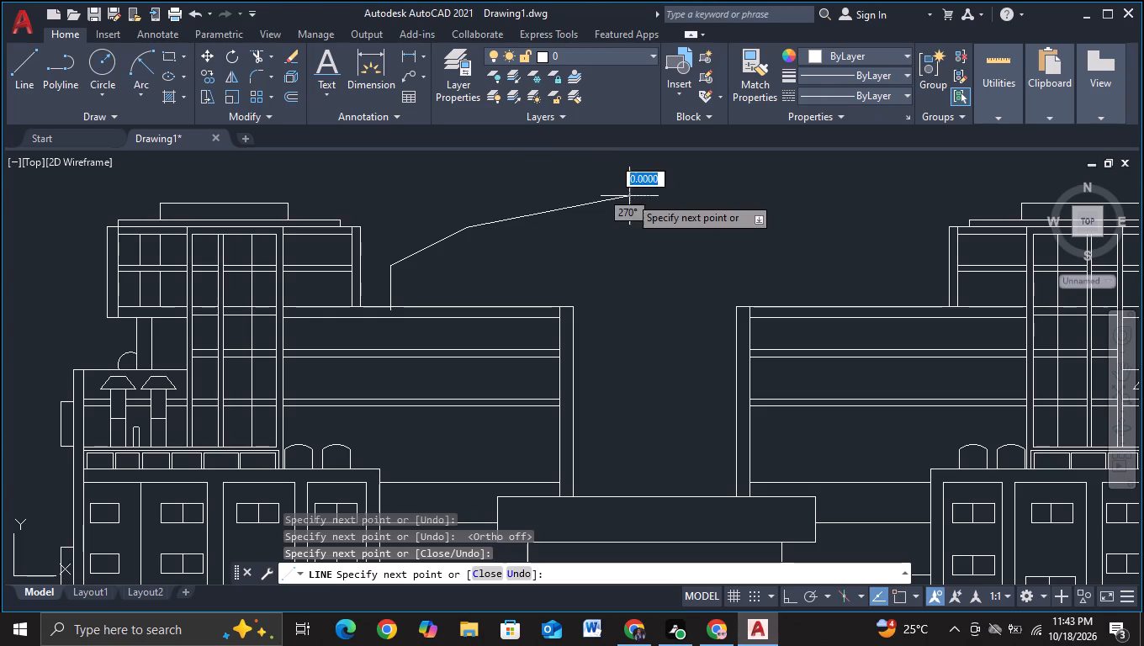
{"action": "left_click", "coordinate": [818, 216]}
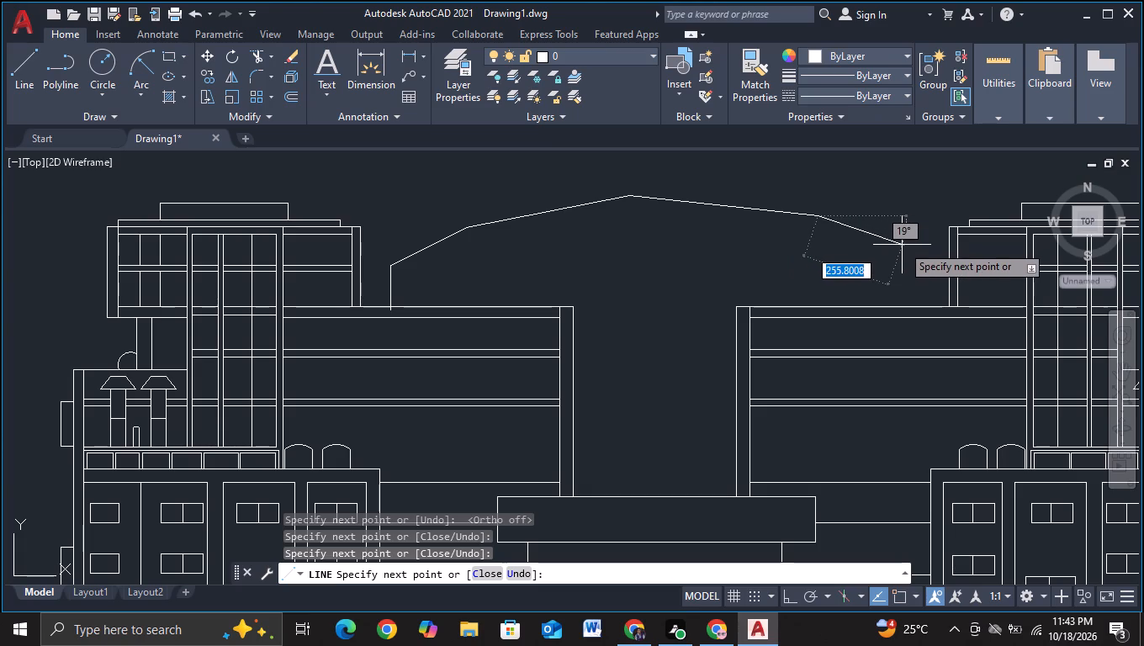
{"action": "left_click", "coordinate": [902, 245]}
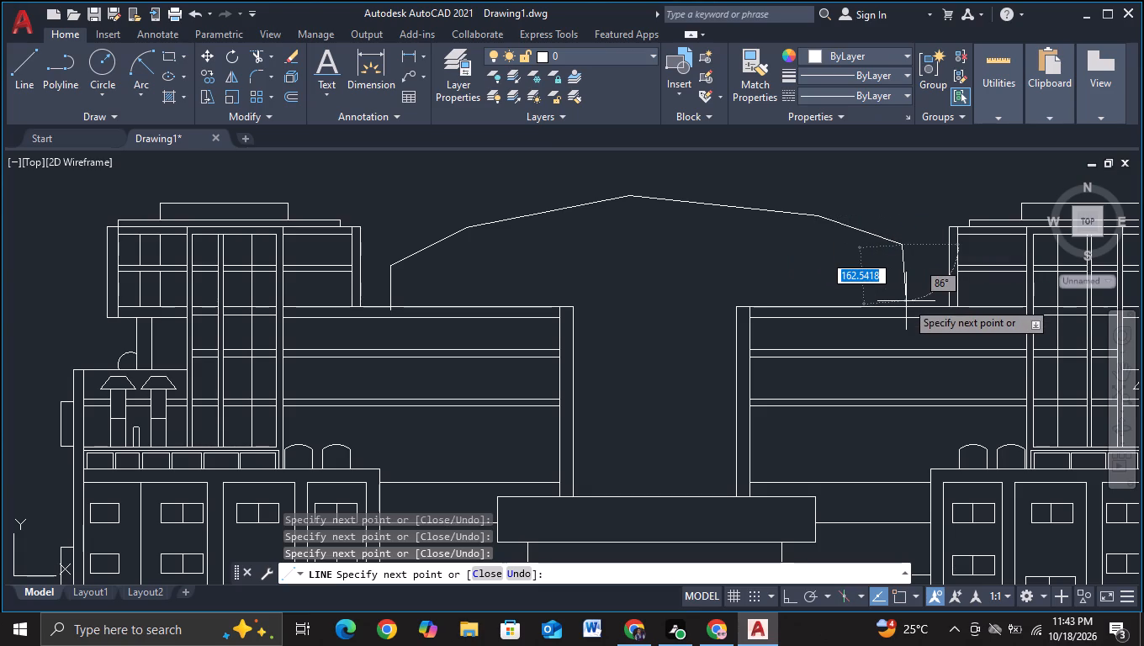
Finish the roof outline with a short downward-sloping segment and a vertical line crossing just below the right building's upper roof line.
{"action": "key", "text": "F8"}
{"action": "scroll", "coordinate": [906, 301], "scroll_direction": "up", "scroll_amount": 2}
{"action": "scroll", "coordinate": [906, 301], "scroll_direction": "down", "scroll_amount": 2}
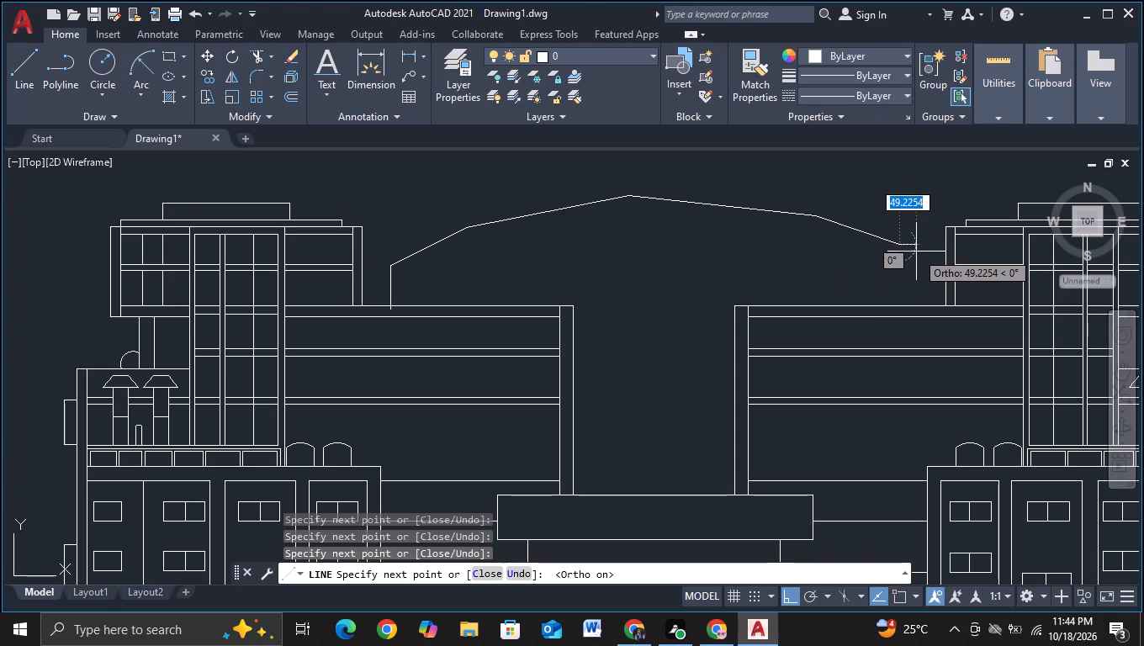
{"action": "key", "text": "F8"}
{"action": "scroll", "coordinate": [914, 257], "scroll_direction": "up", "scroll_amount": 2}
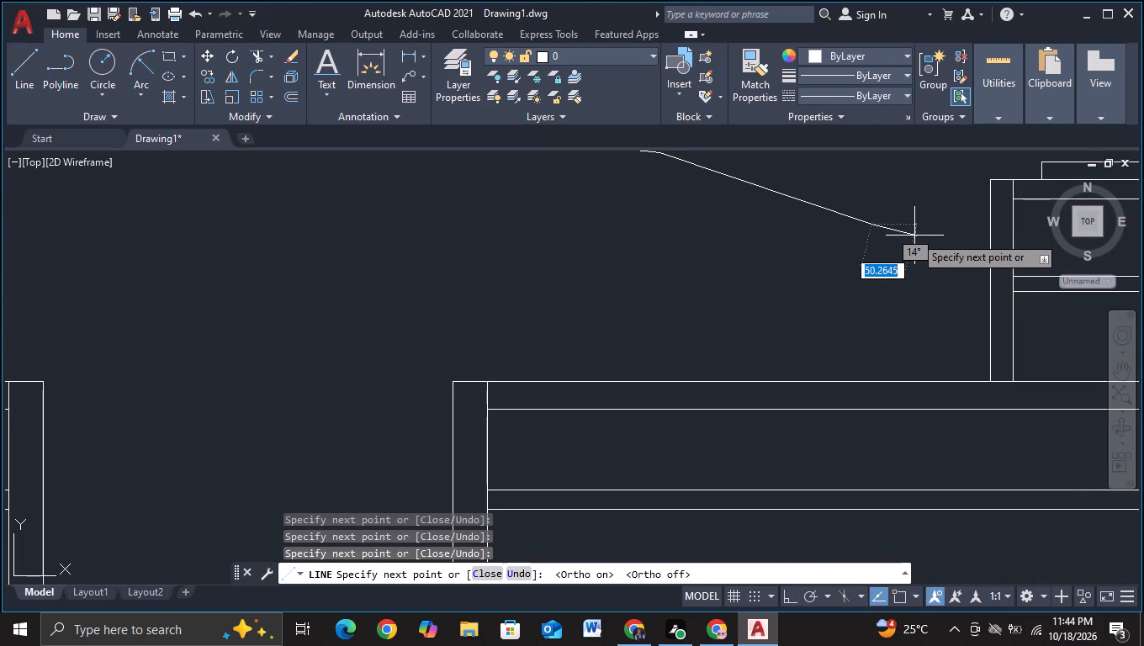
{"action": "left_click", "coordinate": [908, 236]}
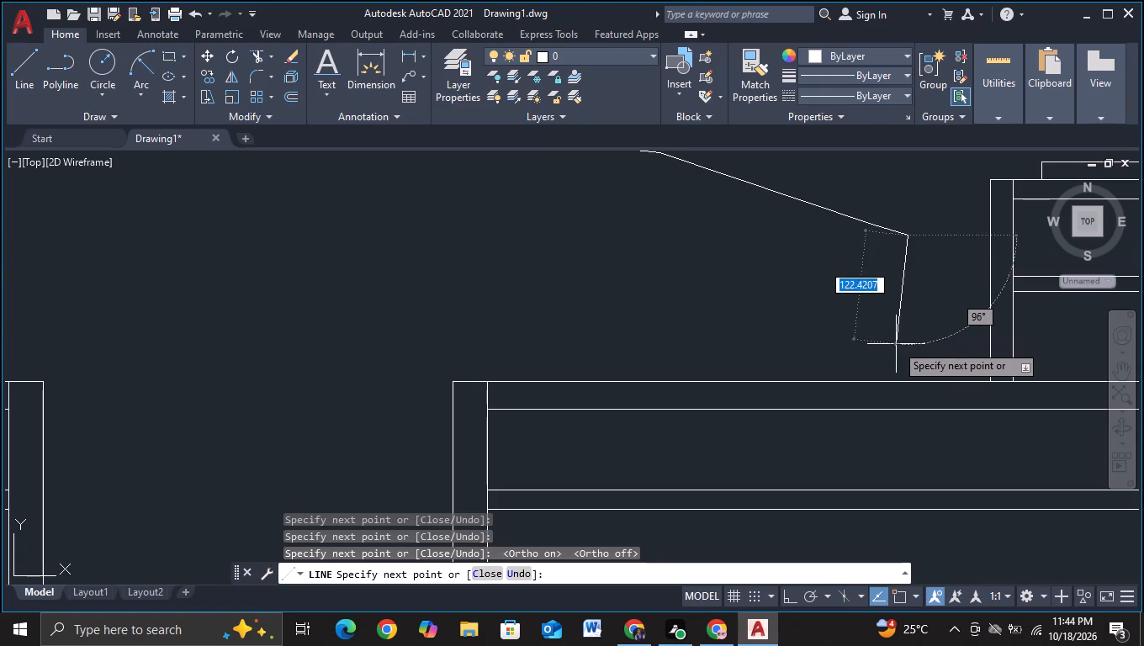
{"action": "key", "text": "F8"}
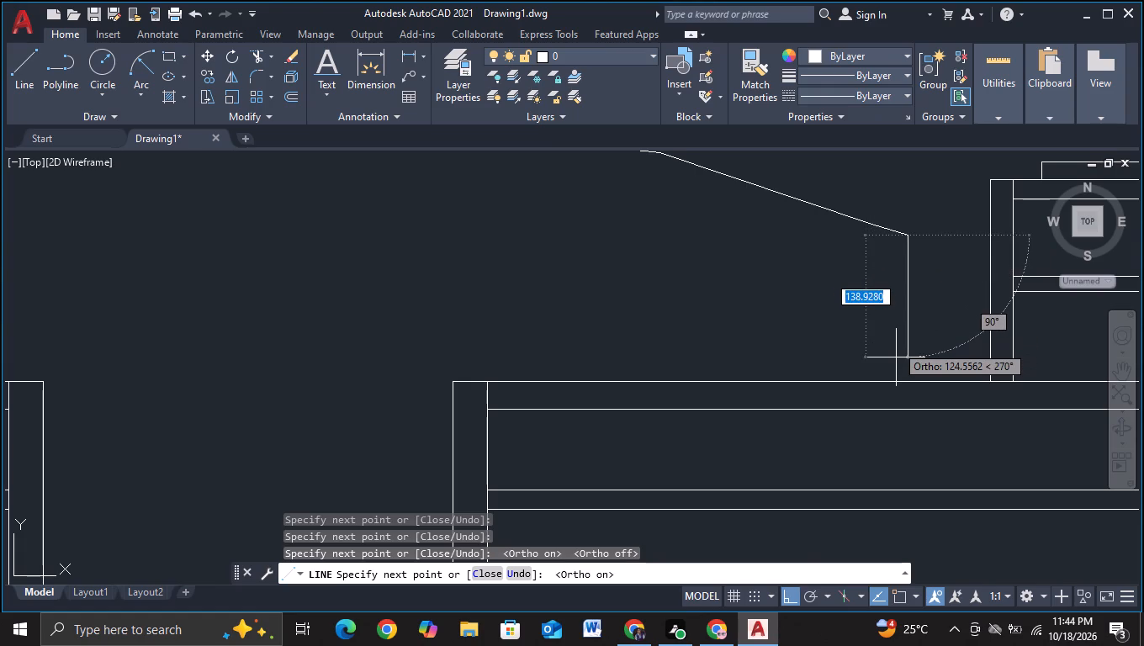
{"action": "scroll", "coordinate": [896, 357], "scroll_direction": "down", "scroll_amount": 2}
{"action": "scroll", "coordinate": [898, 379], "scroll_direction": "up", "scroll_amount": 2}
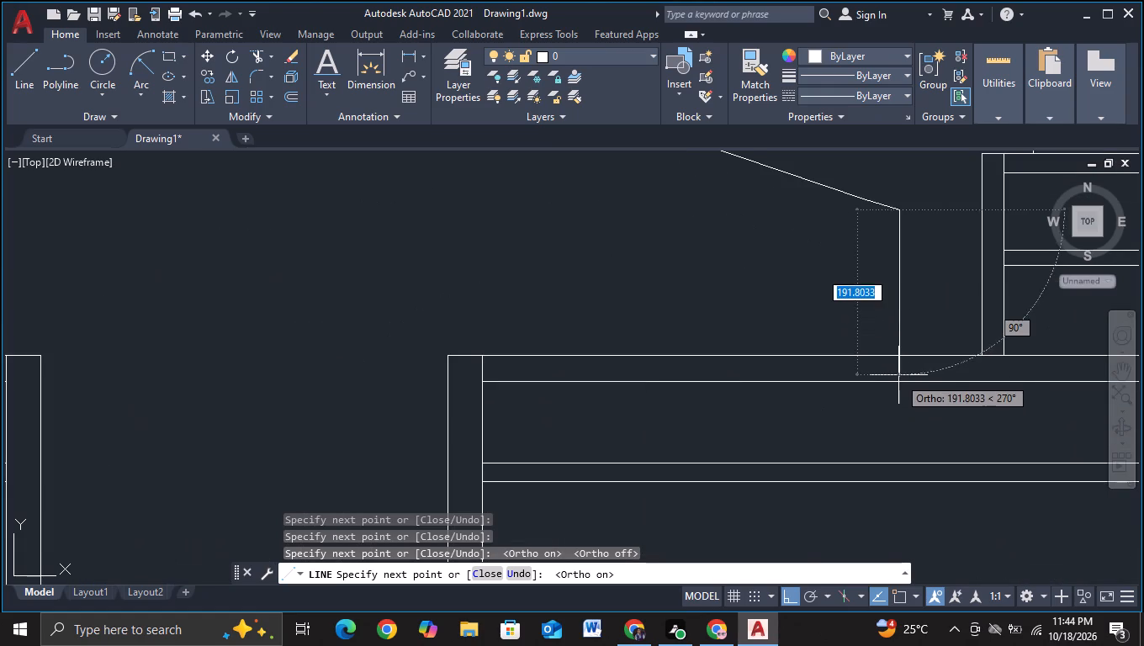
{"action": "left_click", "coordinate": [899, 369]}
{"action": "key", "text": "Escape"}
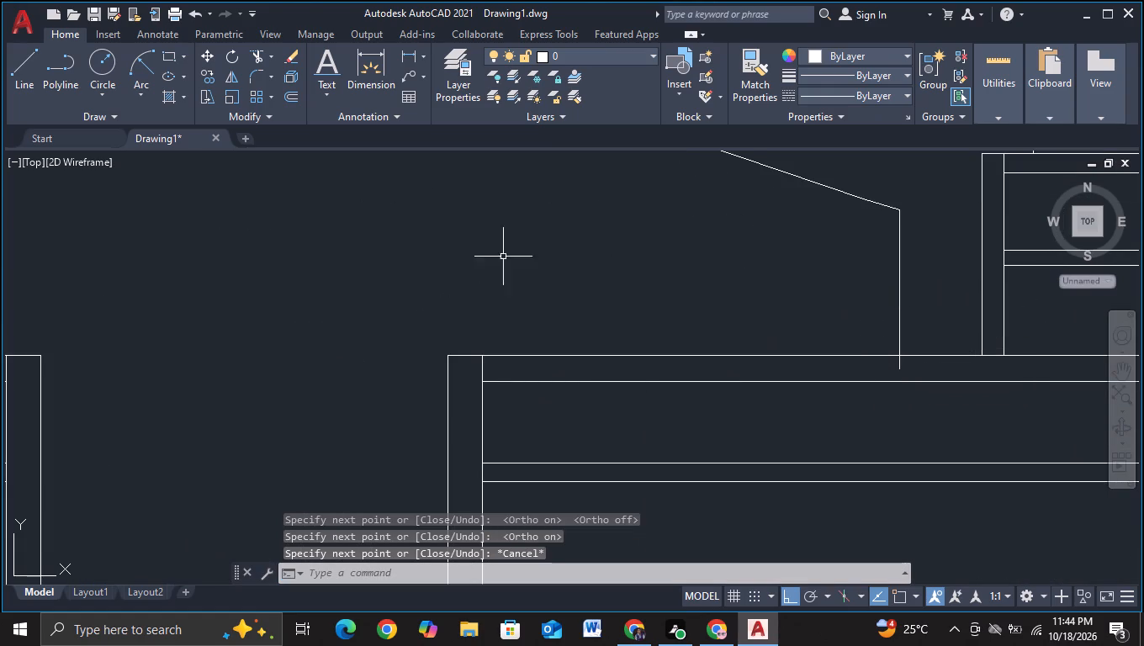
Trim the ends of the roof outline's two vertical lines that extend below the buildings' upper roof lines.
{"action": "left_click", "coordinate": [251, 49]}
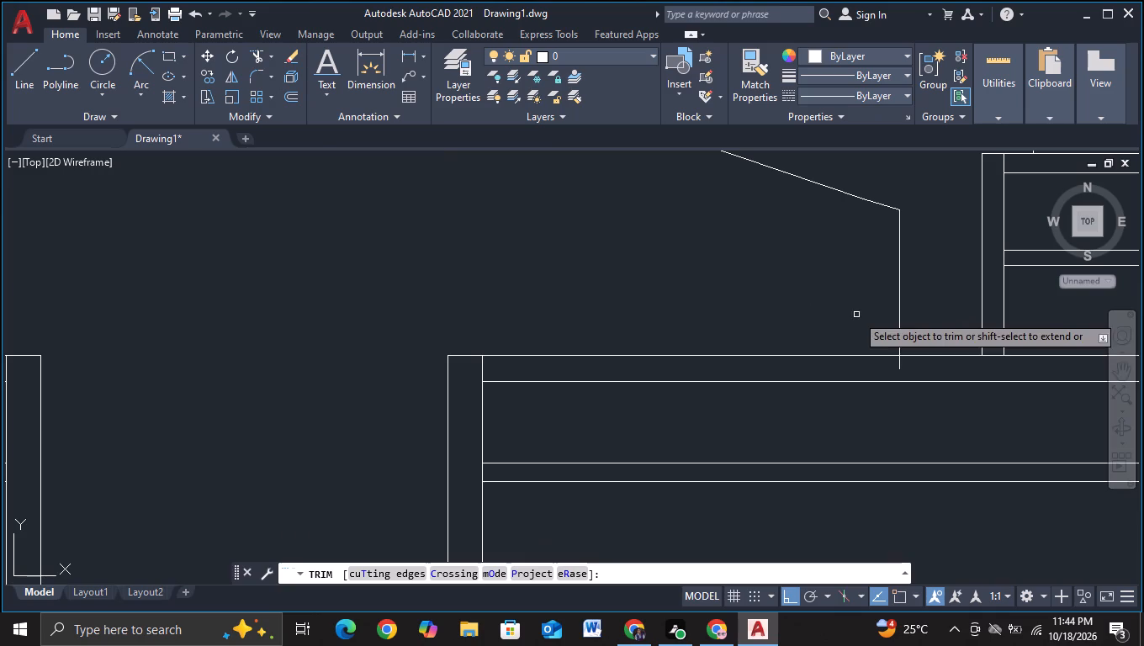
{"action": "left_click", "coordinate": [899, 363]}
{"action": "scroll", "coordinate": [475, 214], "scroll_direction": "down", "scroll_amount": 2}
{"action": "middle_click_drag", "start_coordinate": [328, 216], "coordinate": [477, 219]}
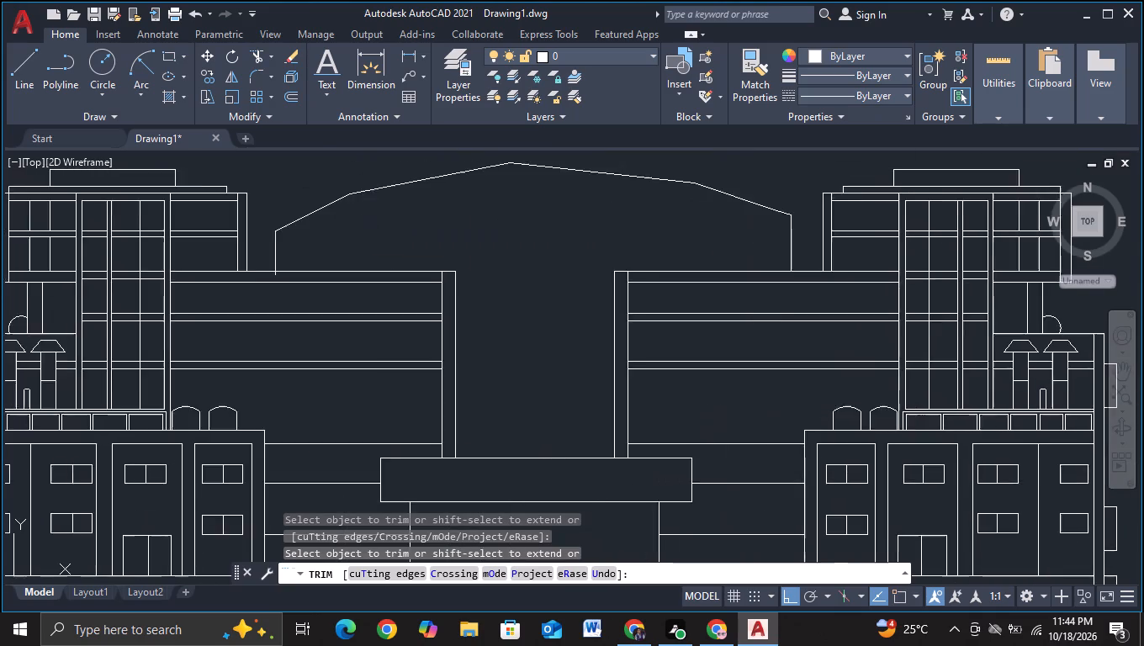
{"action": "scroll", "coordinate": [340, 231], "scroll_direction": "up", "scroll_amount": 1}
{"action": "left_click", "coordinate": [233, 303]}
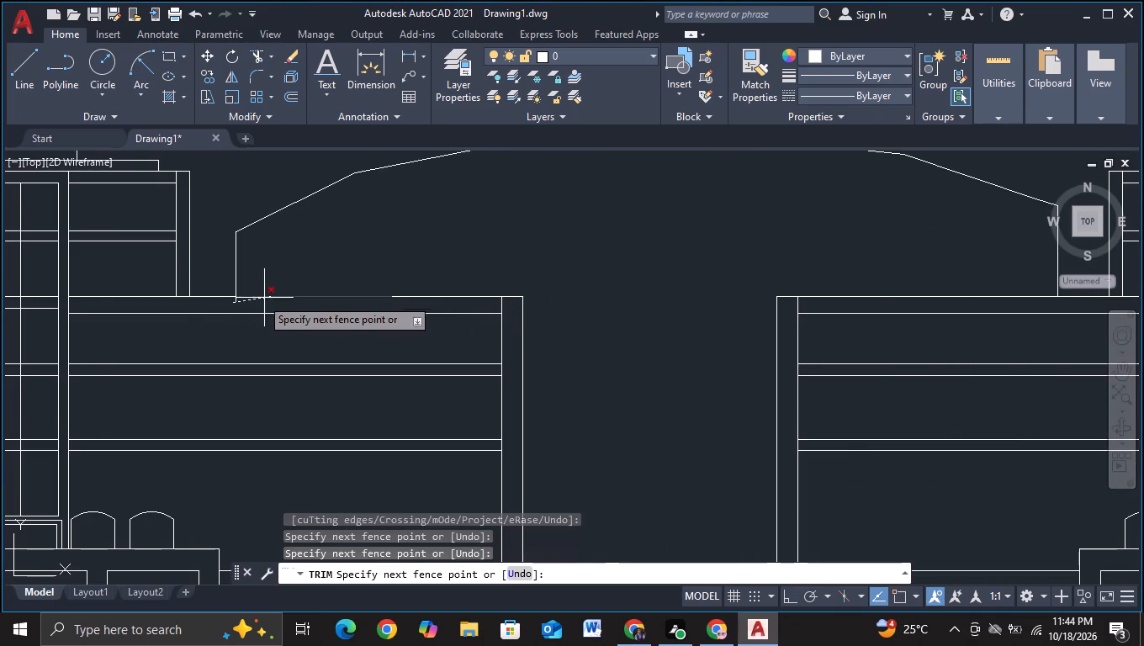
{"action": "scroll", "coordinate": [251, 304], "scroll_direction": "up", "scroll_amount": 2}
{"action": "left_click_drag", "start_coordinate": [202, 293], "coordinate": [226, 295]}
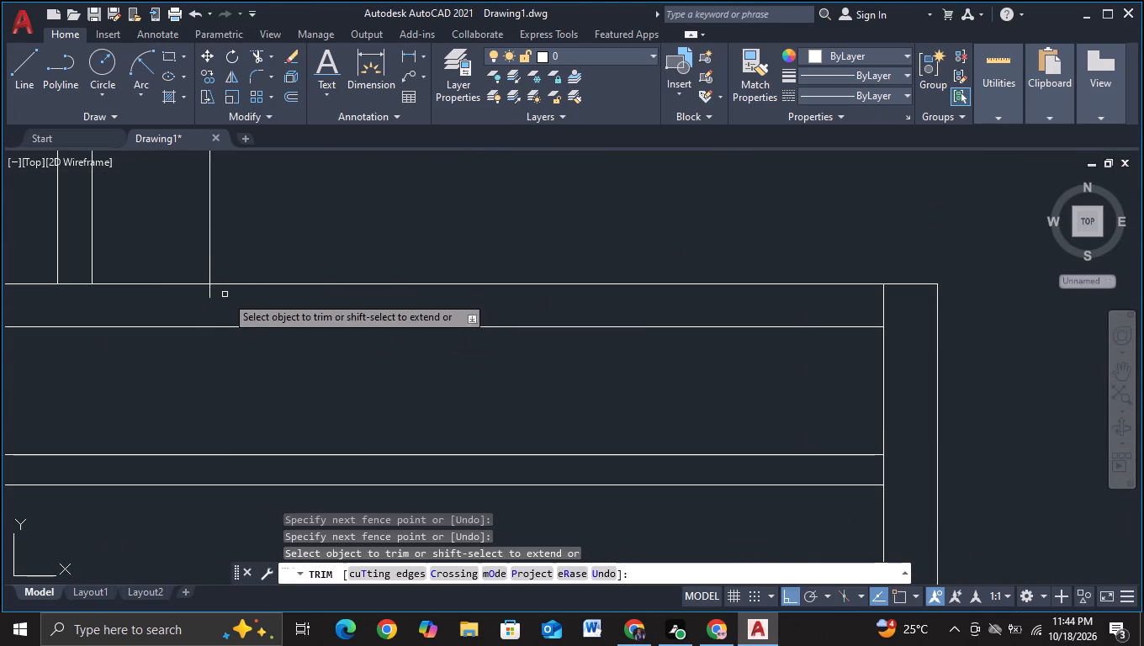
{"action": "left_click_drag", "start_coordinate": [227, 293], "coordinate": [179, 290]}
{"action": "scroll", "coordinate": [183, 290], "scroll_direction": "down", "scroll_amount": 1}
{"action": "scroll", "coordinate": [471, 245], "scroll_direction": "down", "scroll_amount": 1}
{"action": "scroll", "coordinate": [603, 221], "scroll_direction": "down", "scroll_amount": 2}
{"action": "middle_click_drag", "start_coordinate": [613, 225], "coordinate": [553, 254]}
{"action": "key", "text": "Escape"}
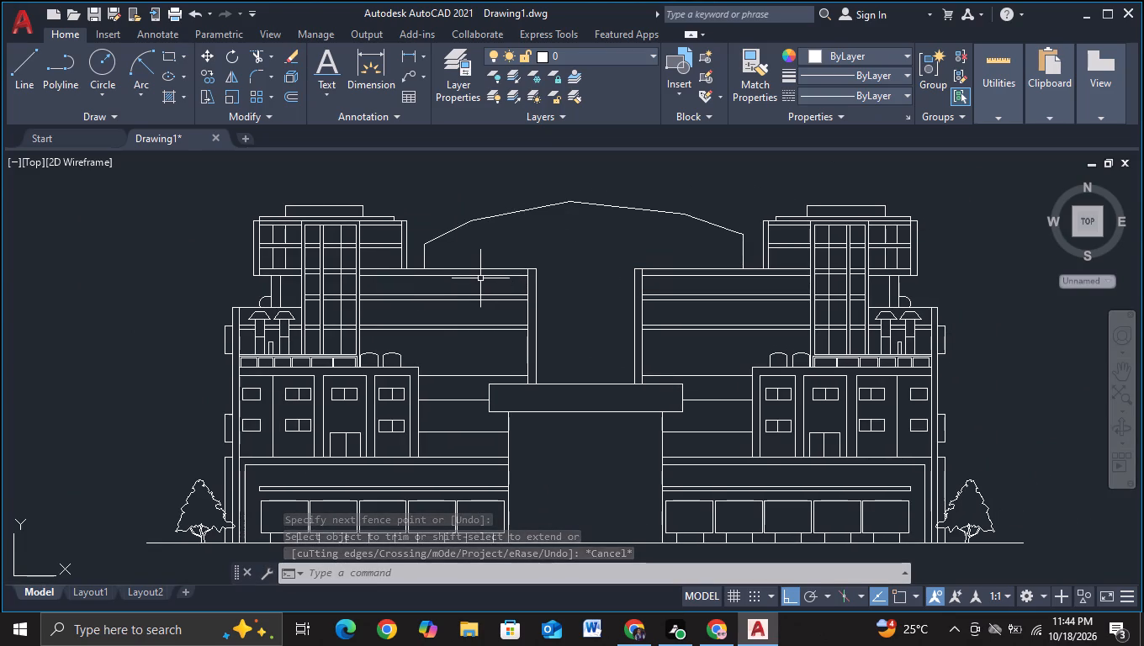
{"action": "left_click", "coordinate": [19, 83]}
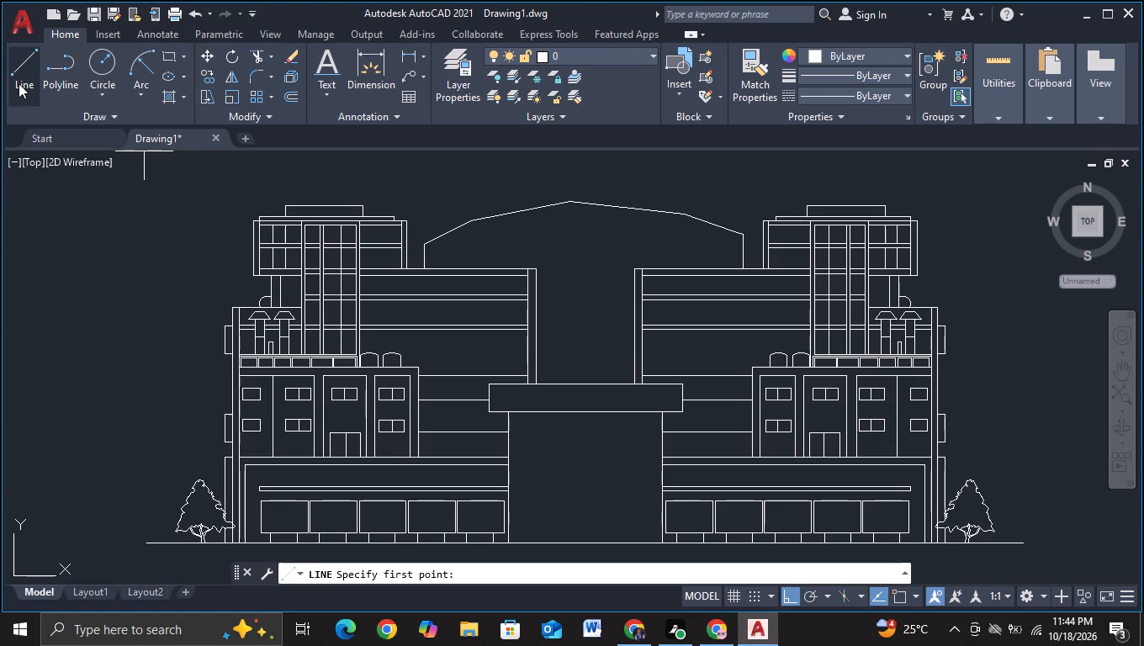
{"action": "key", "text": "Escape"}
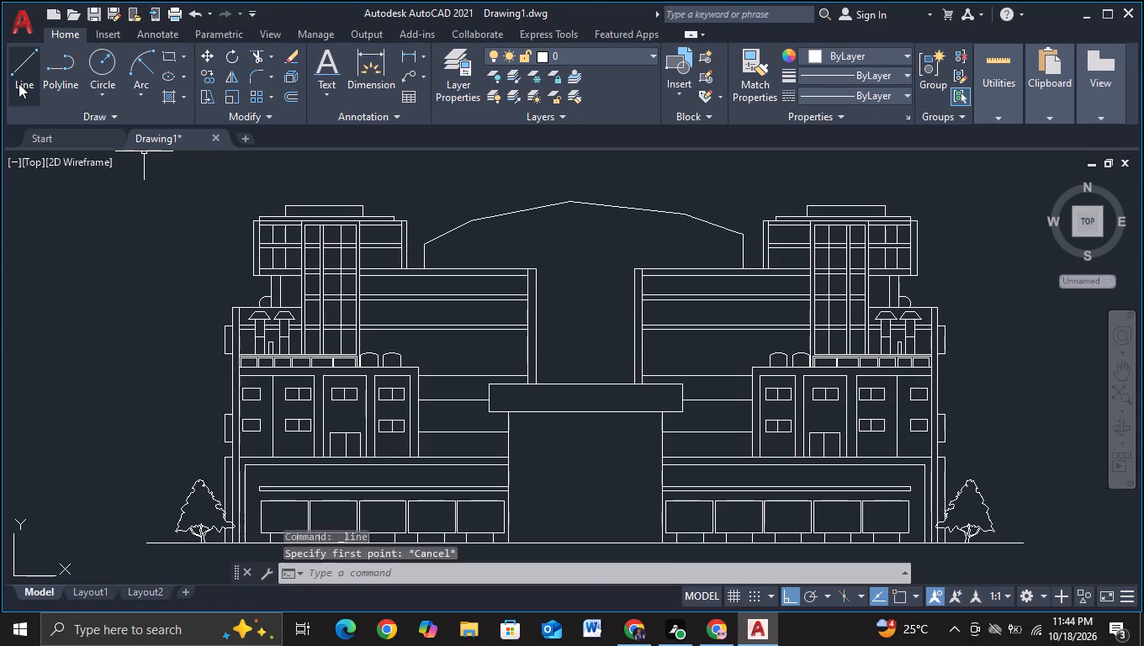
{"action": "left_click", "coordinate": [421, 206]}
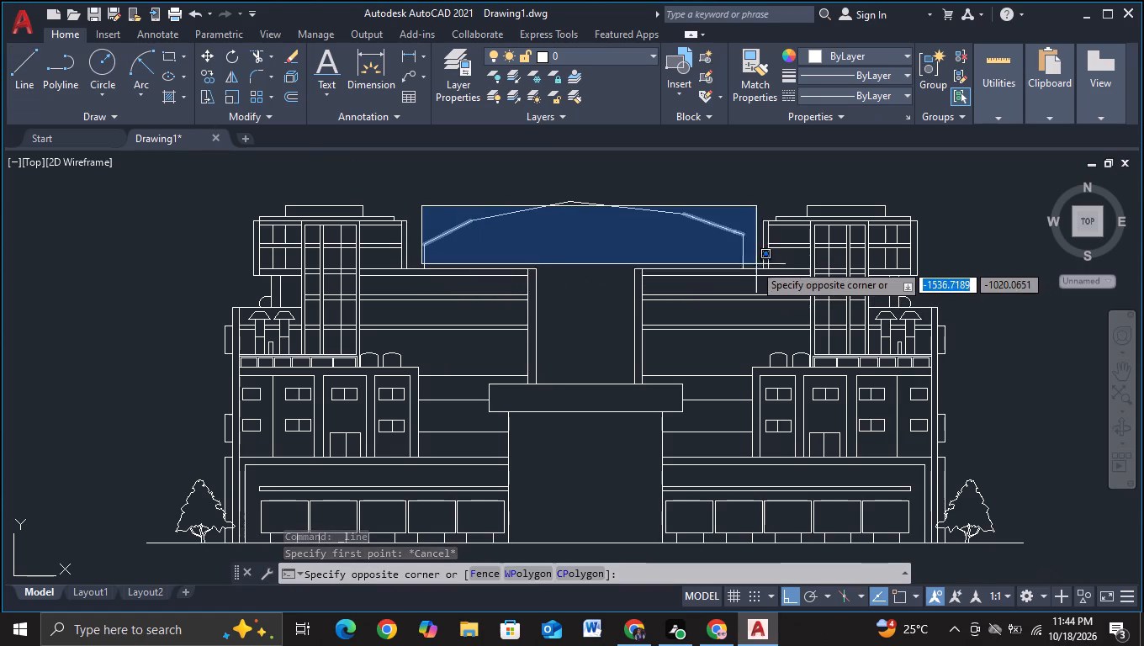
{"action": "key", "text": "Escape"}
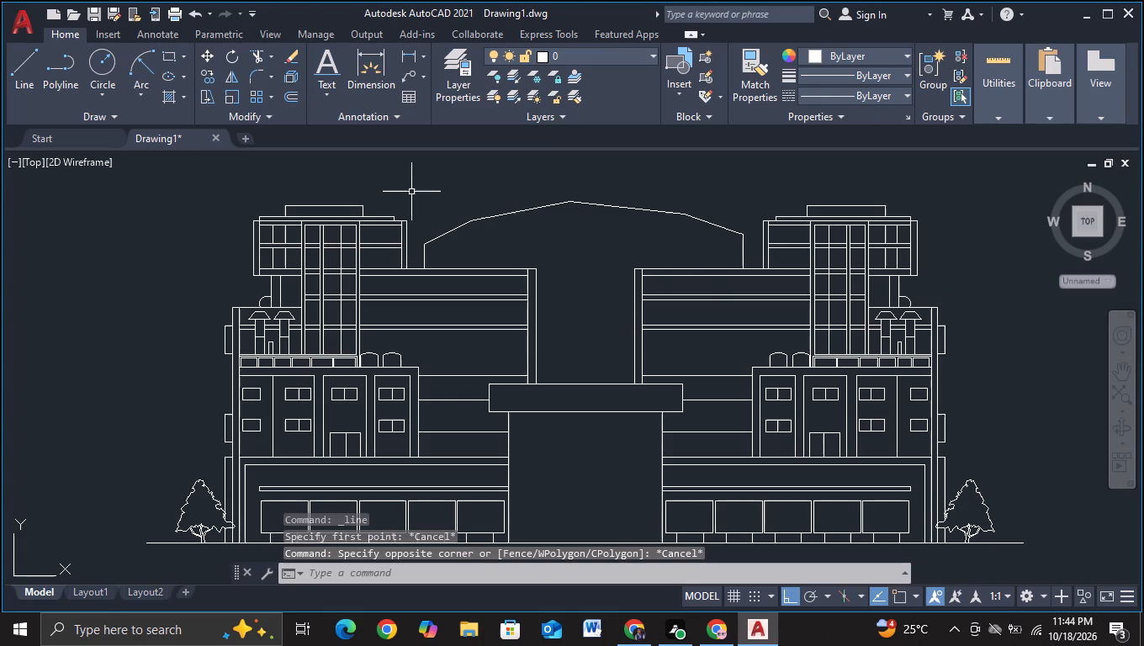
Copy the whole faceted roof outline, including both vertical end lines, about 208 units straight up.
{"action": "left_click", "coordinate": [411, 192]}
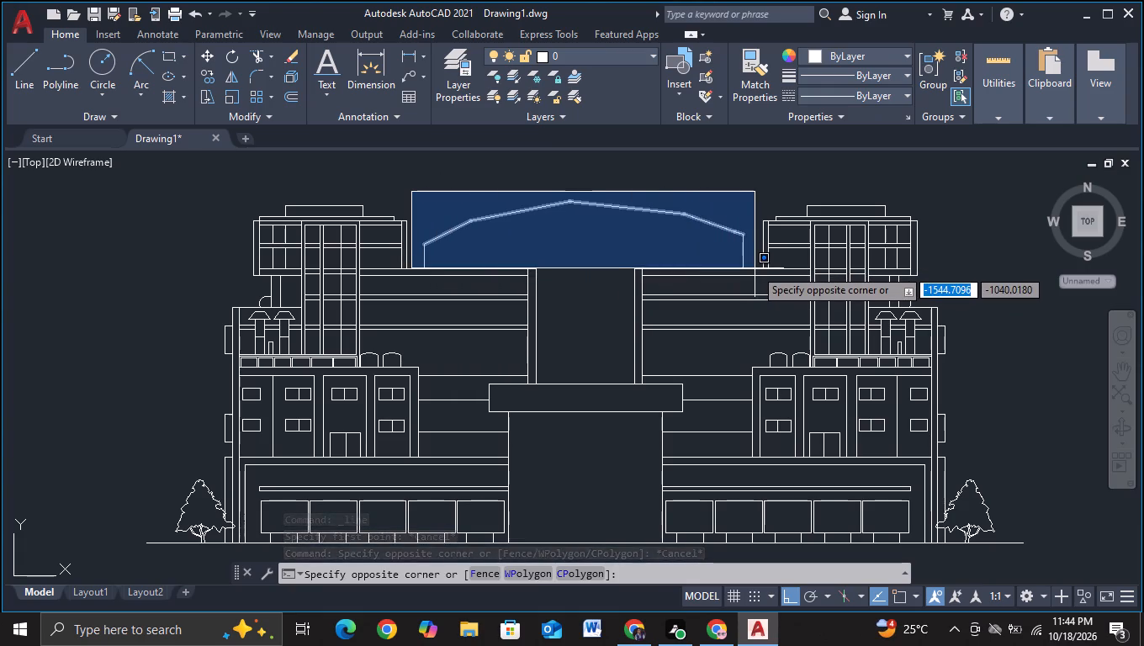
{"action": "left_click", "coordinate": [754, 267]}
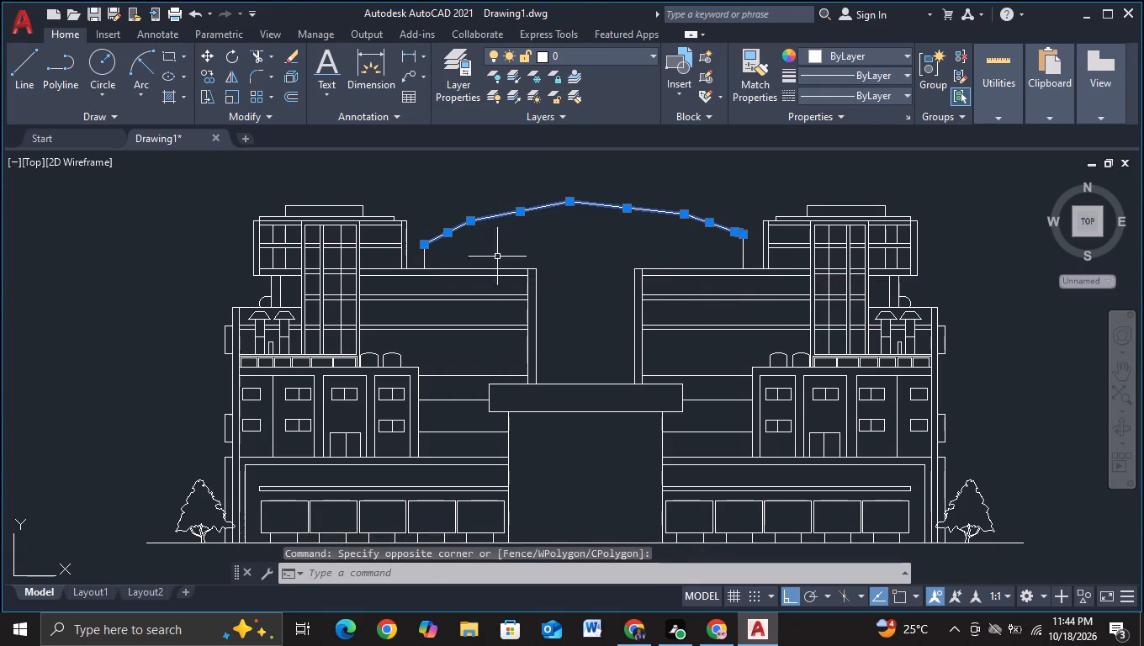
{"action": "left_click", "coordinate": [426, 259]}
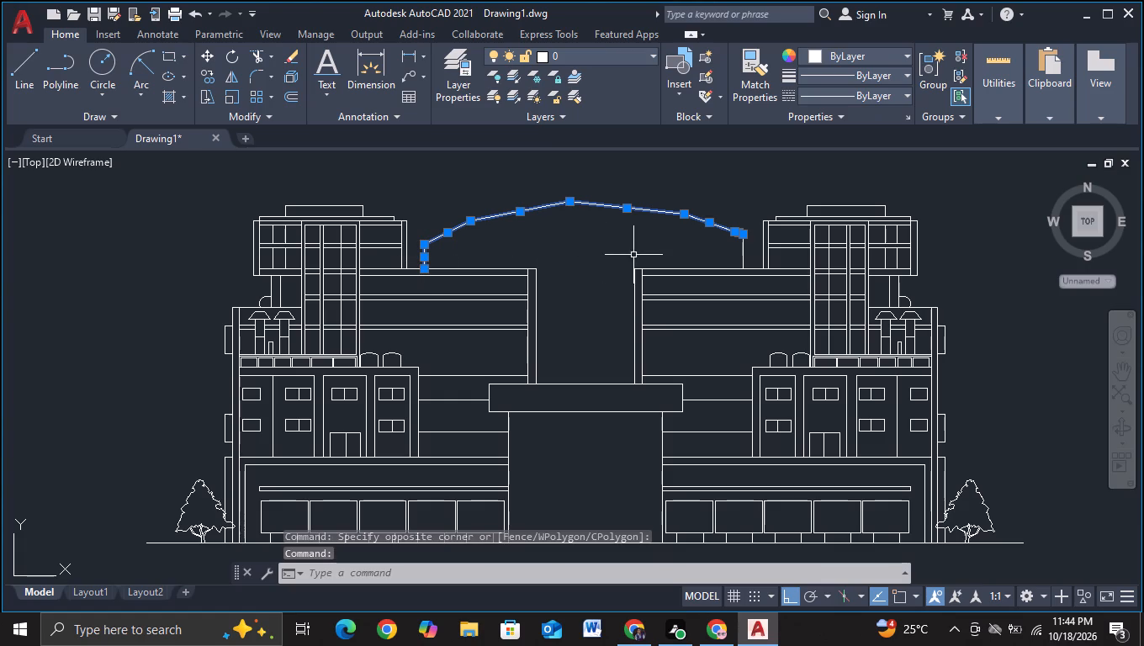
{"action": "left_click", "coordinate": [744, 250]}
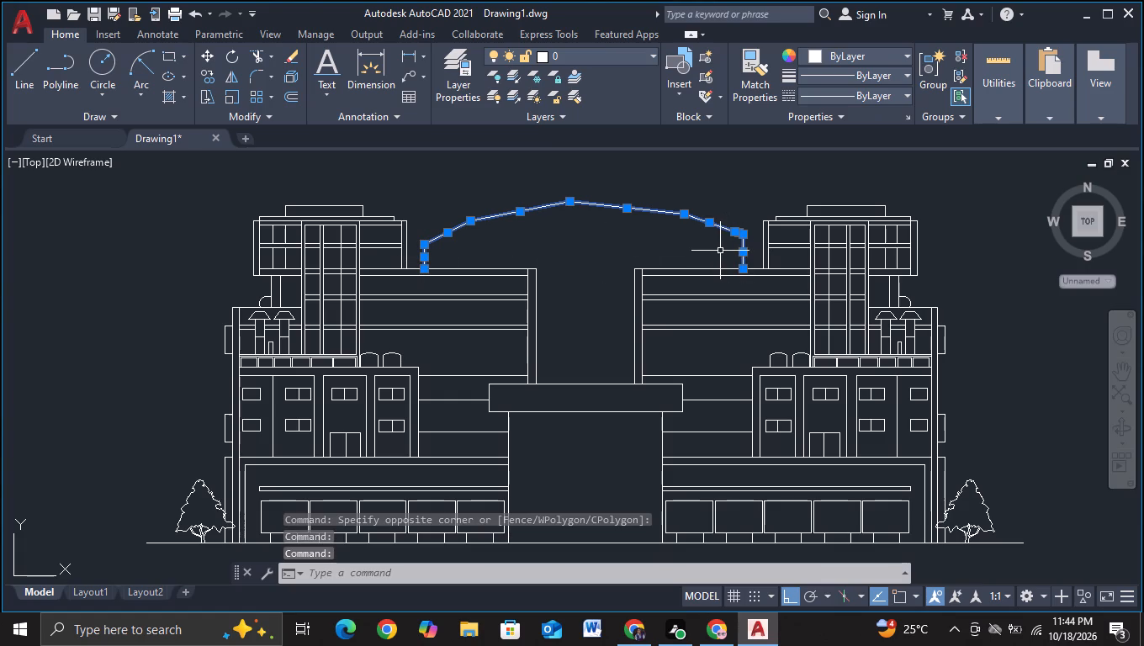
{"action": "key", "text": "c"}
{"action": "left_click", "coordinate": [774, 307]}
{"action": "left_click", "coordinate": [637, 236]}
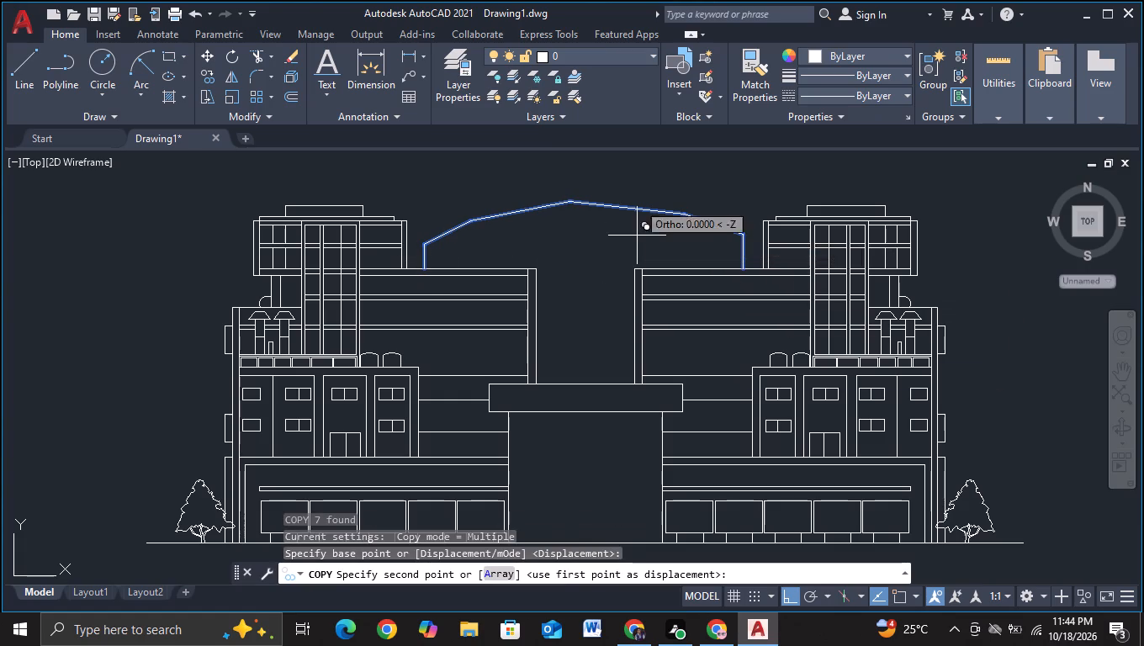
{"action": "middle_click_drag", "start_coordinate": [638, 195], "coordinate": [641, 288]}
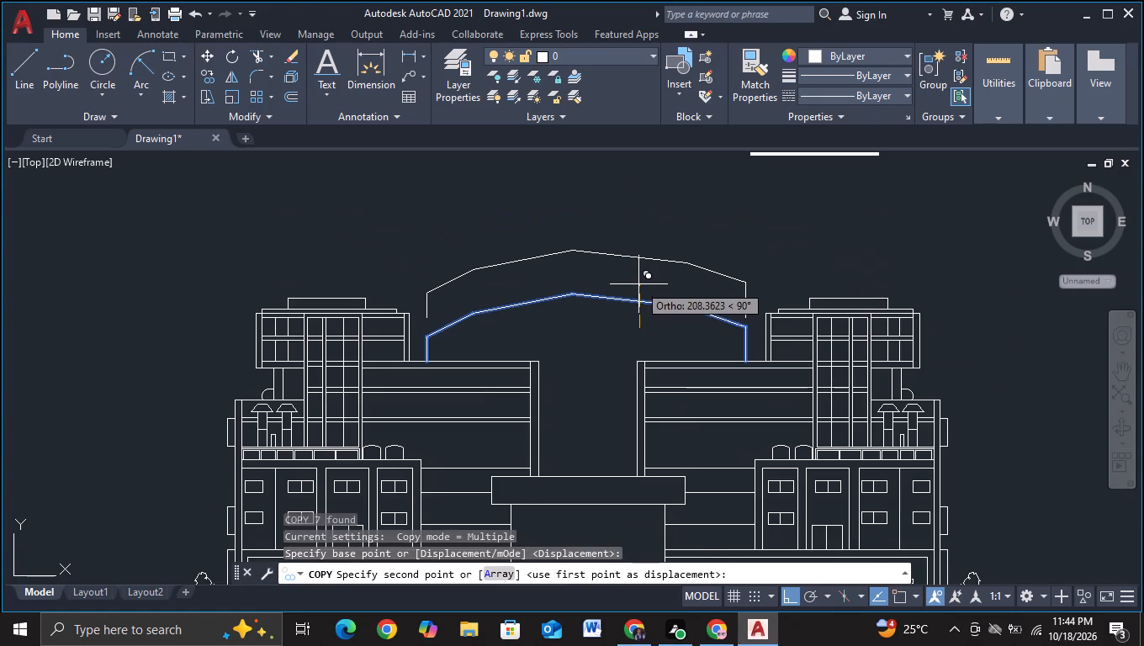
{"action": "left_click", "coordinate": [638, 284]}
{"action": "key", "text": "Escape"}
Scale the copied roof outline down slightly, including both vertical end lines, about a point just below its peak.
{"action": "left_click", "coordinate": [418, 261]}
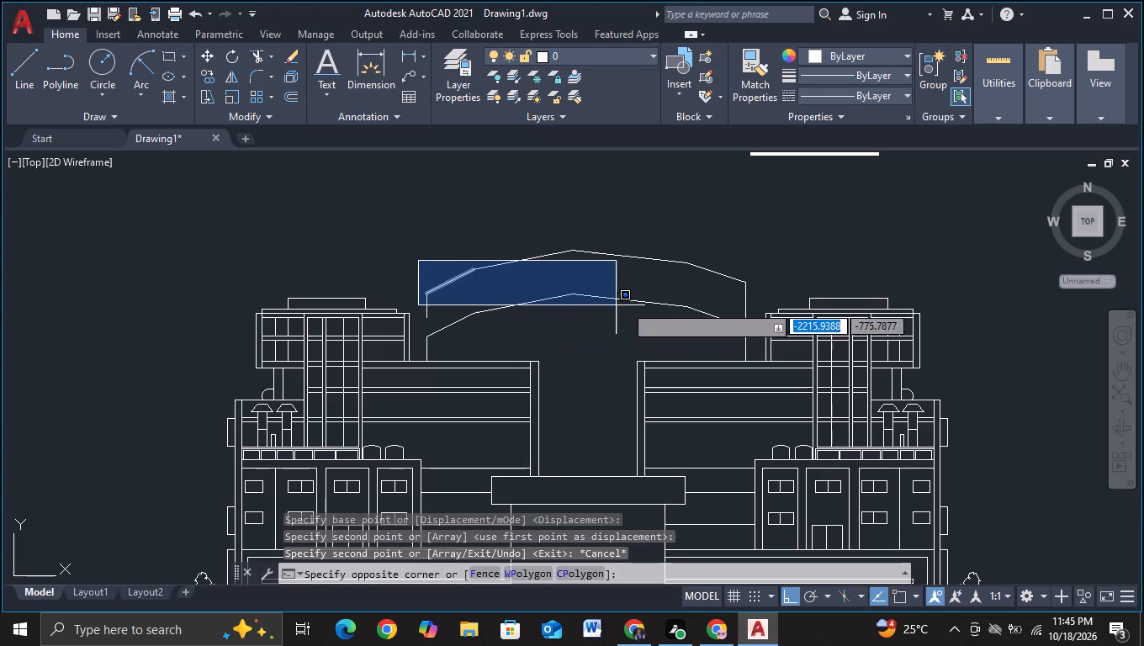
{"action": "key", "text": "Escape"}
{"action": "left_click", "coordinate": [398, 217]}
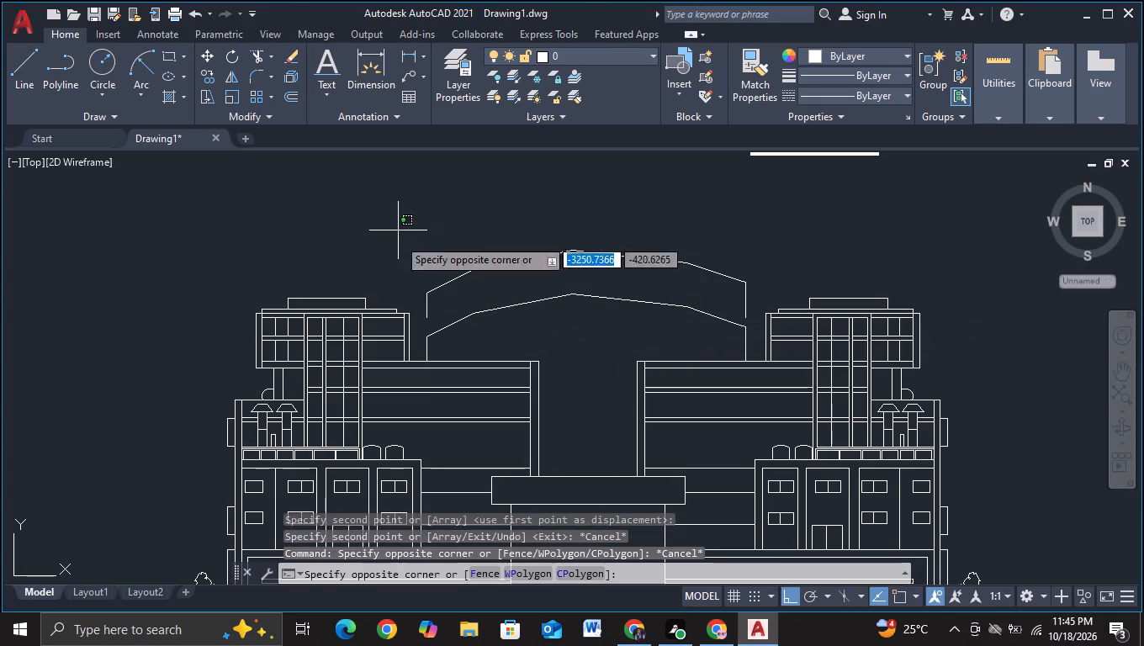
{"action": "left_click", "coordinate": [753, 292]}
{"action": "left_click", "coordinate": [452, 281]}
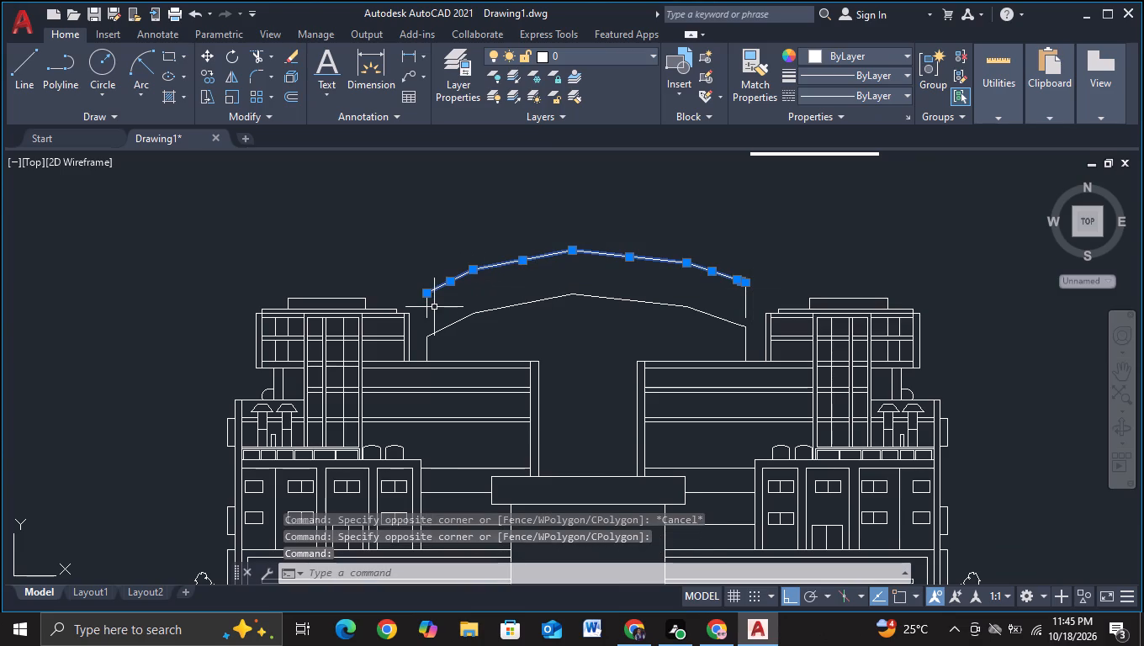
{"action": "left_click", "coordinate": [426, 309]}
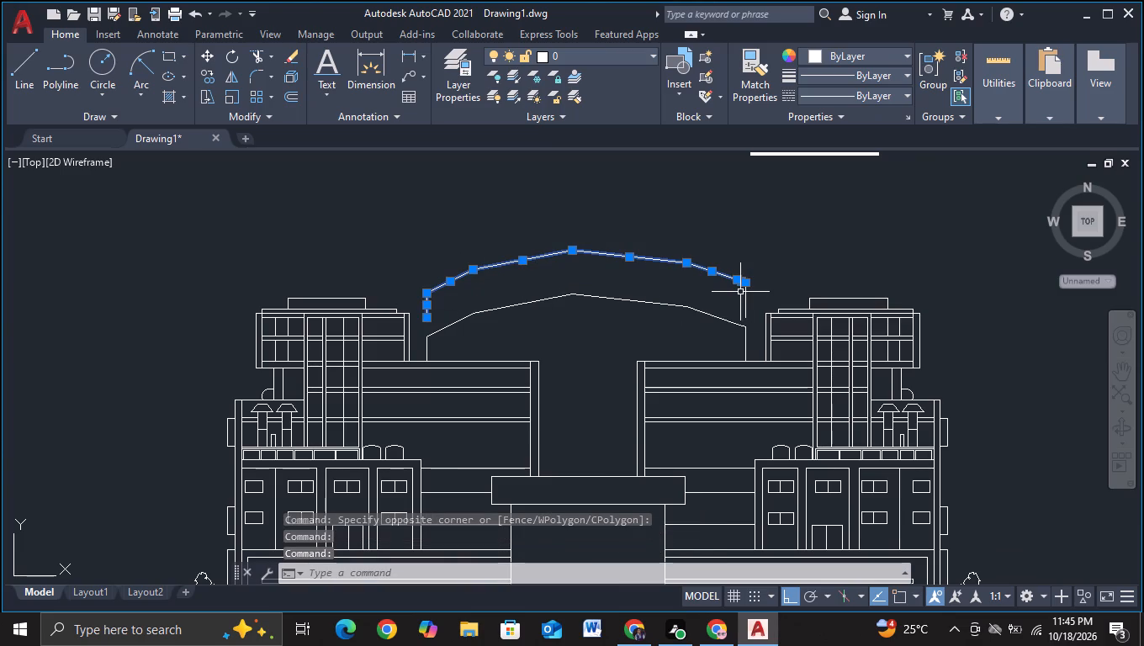
{"action": "left_click", "coordinate": [746, 292]}
{"action": "key", "text": "s"}
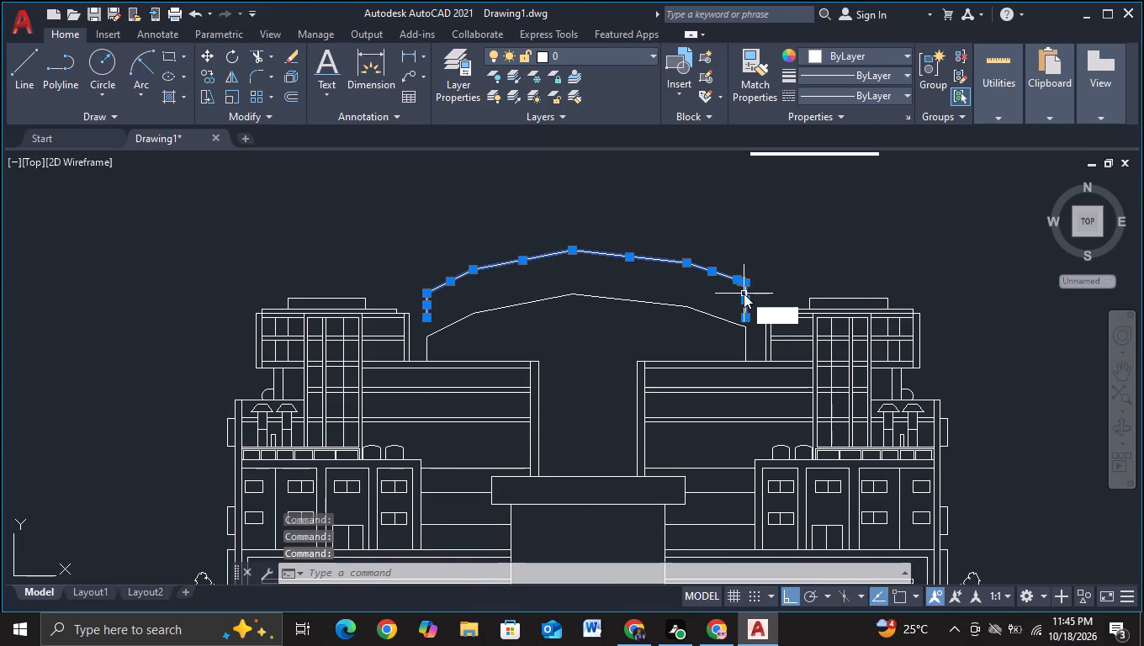
{"action": "left_click", "coordinate": [781, 342]}
{"action": "left_click", "coordinate": [597, 274]}
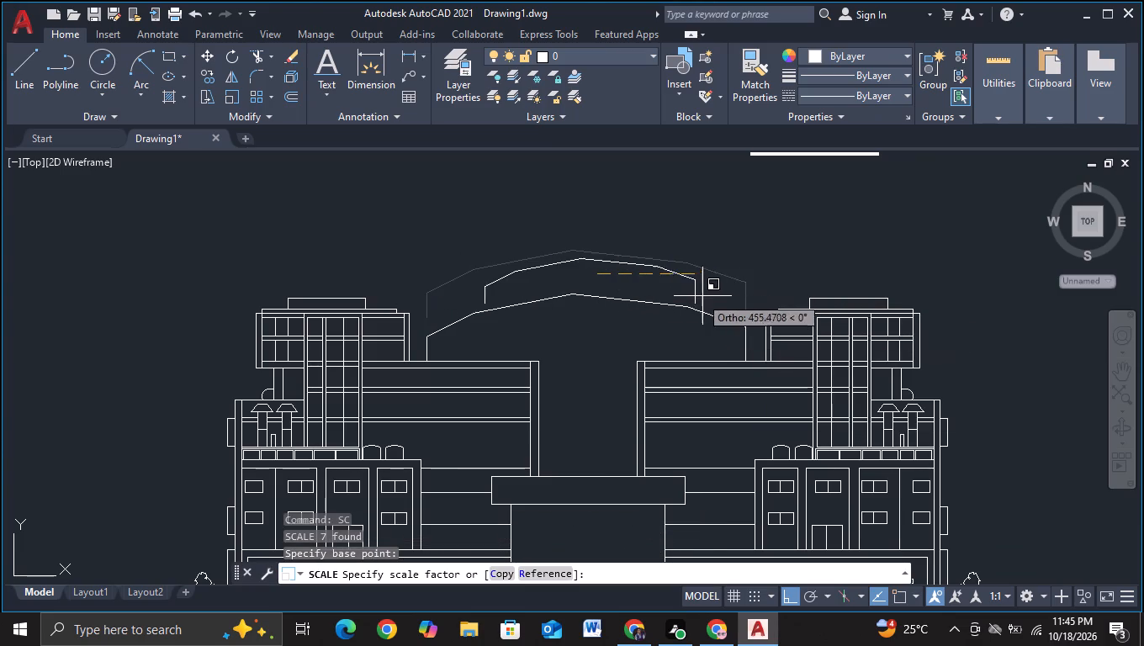
{"action": "left_click", "coordinate": [744, 275]}
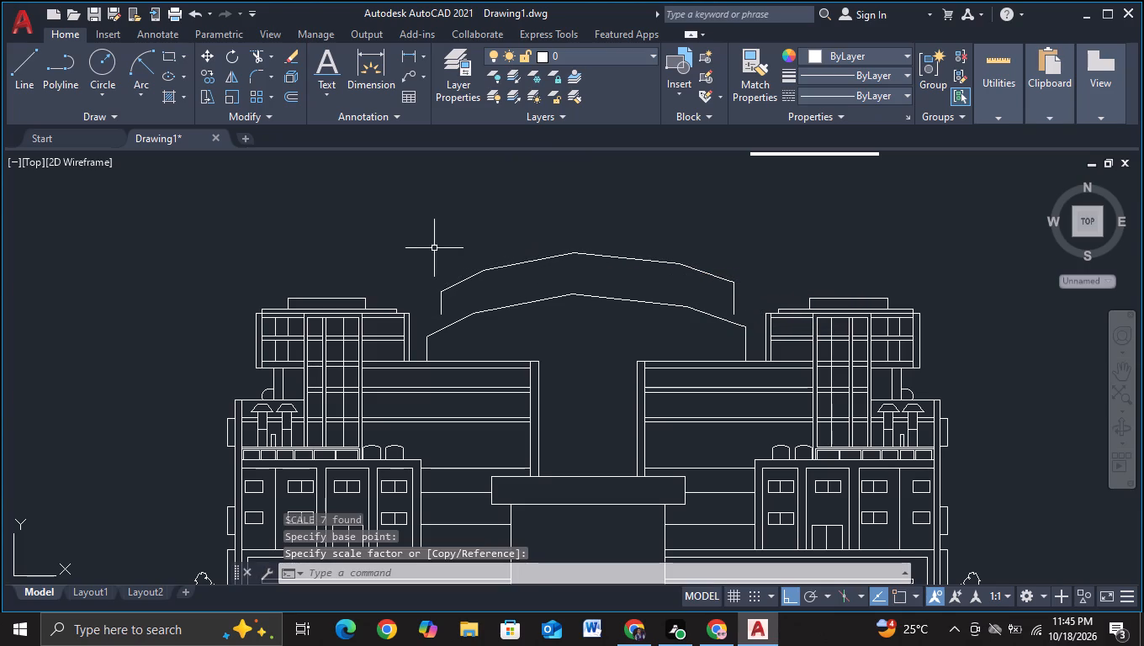
Move the scaled roof outline's connected segments and vertical end lines about 227 units straight down, inside the original outline.
{"action": "left_click", "coordinate": [417, 229]}
{"action": "key", "text": "Escape"}
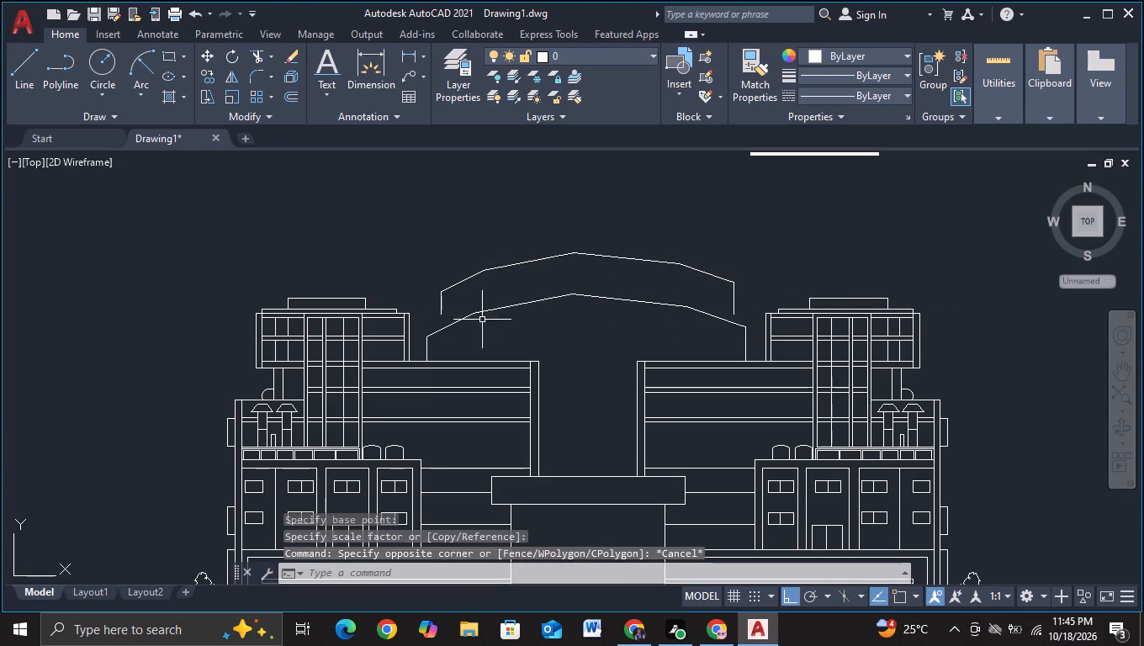
{"action": "left_click", "coordinate": [443, 305]}
{"action": "left_click", "coordinate": [463, 283]}
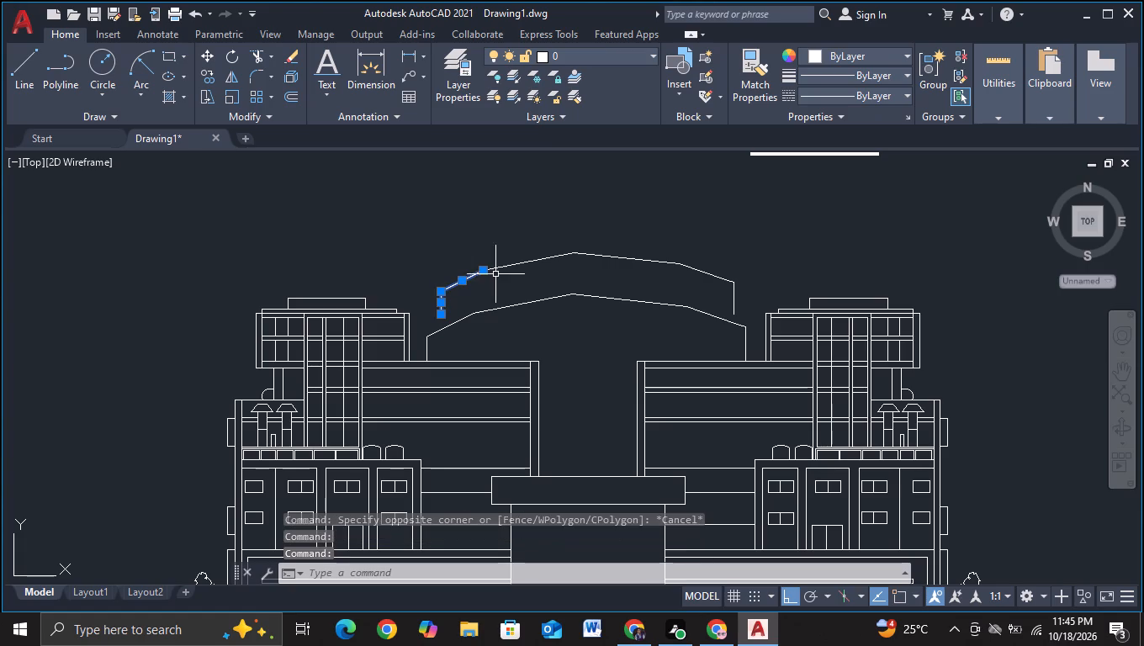
{"action": "left_click", "coordinate": [506, 266]}
{"action": "left_click", "coordinate": [589, 254]}
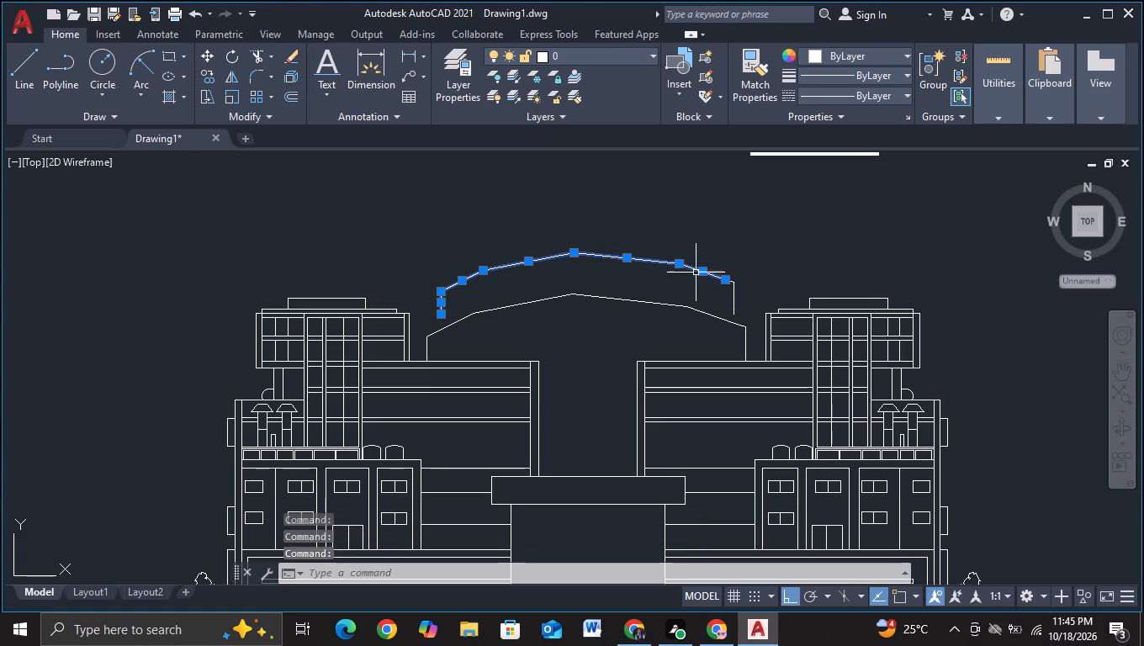
{"action": "left_click", "coordinate": [696, 273]}
{"action": "left_click", "coordinate": [733, 292]}
{"action": "key", "text": "m"}
{"action": "left_click", "coordinate": [755, 331]}
{"action": "left_click", "coordinate": [586, 258]}
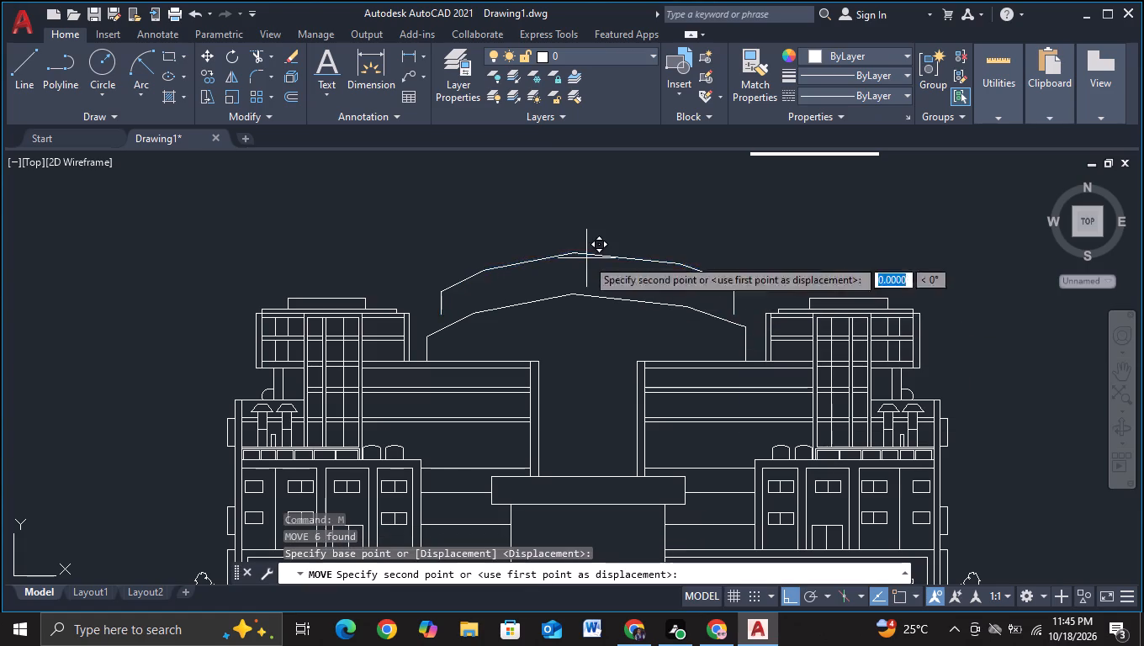
{"action": "left_click", "coordinate": [587, 306]}
{"action": "key", "text": "Escape"}
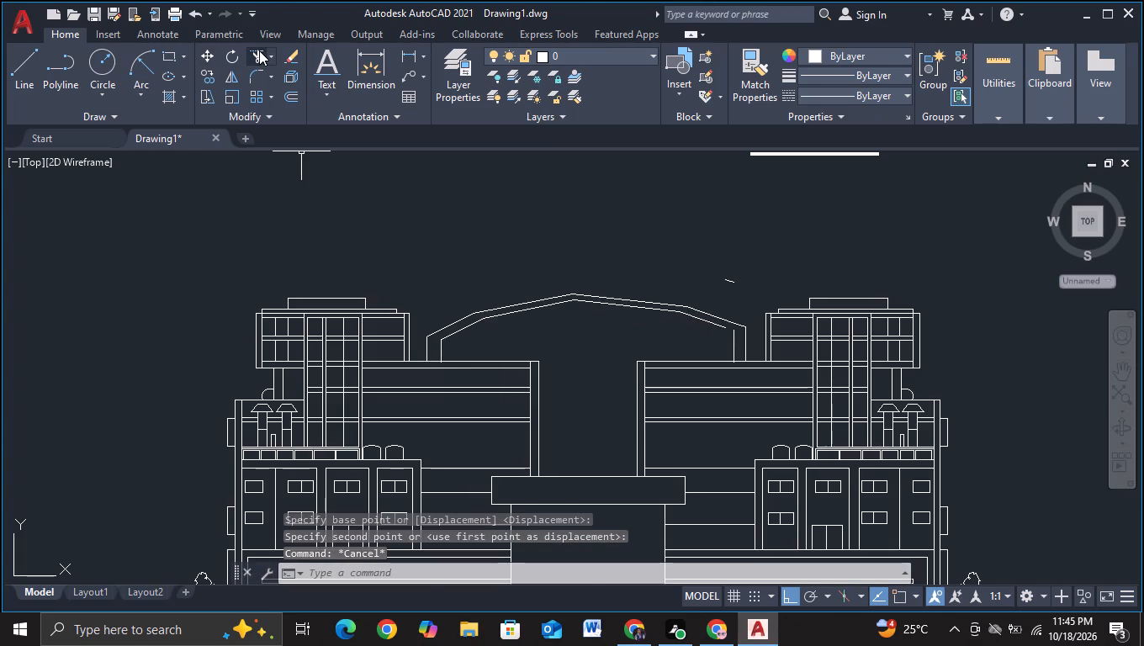
Extend the inner roof outline's right sloped segment to meet its vertical end line.
{"action": "left_click", "coordinate": [259, 50]}
{"action": "scroll", "coordinate": [549, 297], "scroll_direction": "up", "scroll_amount": 2}
{"action": "middle_click_drag", "start_coordinate": [634, 375], "coordinate": [167, 230]}
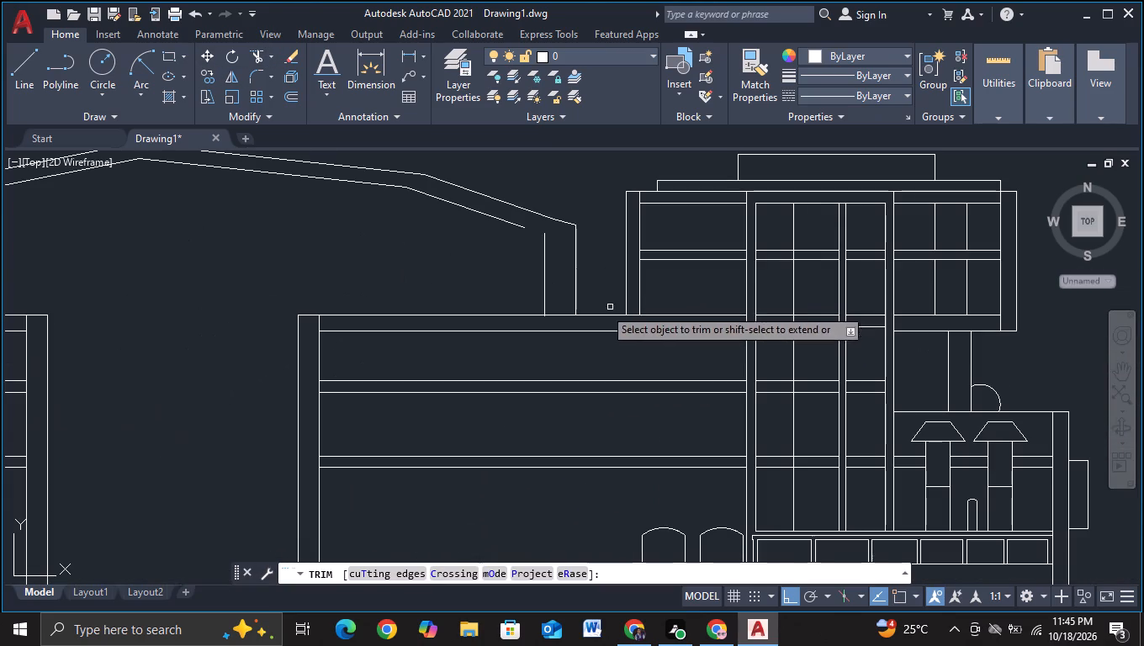
{"action": "key", "text": "Escape"}
{"action": "key", "text": "e"}
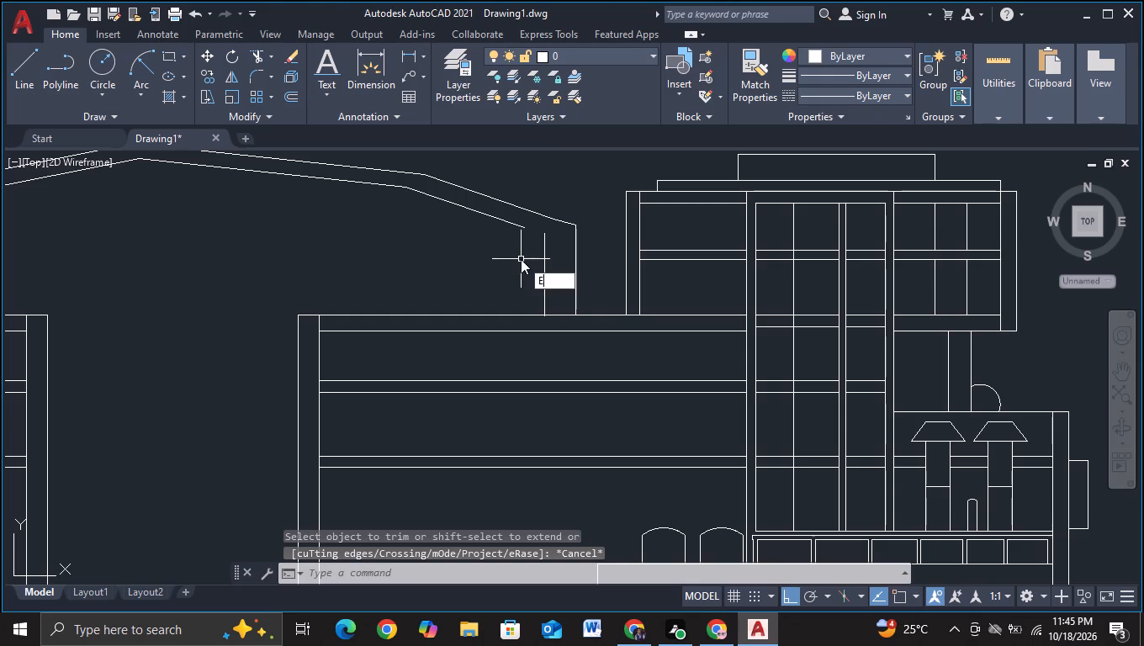
{"action": "left_click", "coordinate": [575, 308]}
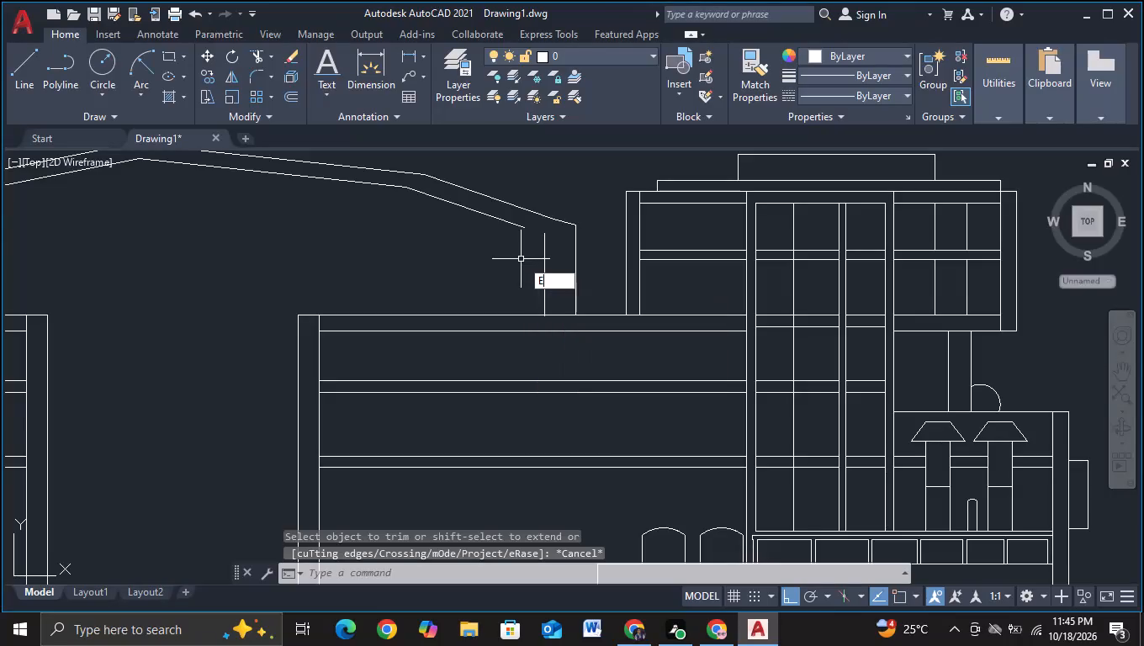
{"action": "left_click", "coordinate": [522, 226]}
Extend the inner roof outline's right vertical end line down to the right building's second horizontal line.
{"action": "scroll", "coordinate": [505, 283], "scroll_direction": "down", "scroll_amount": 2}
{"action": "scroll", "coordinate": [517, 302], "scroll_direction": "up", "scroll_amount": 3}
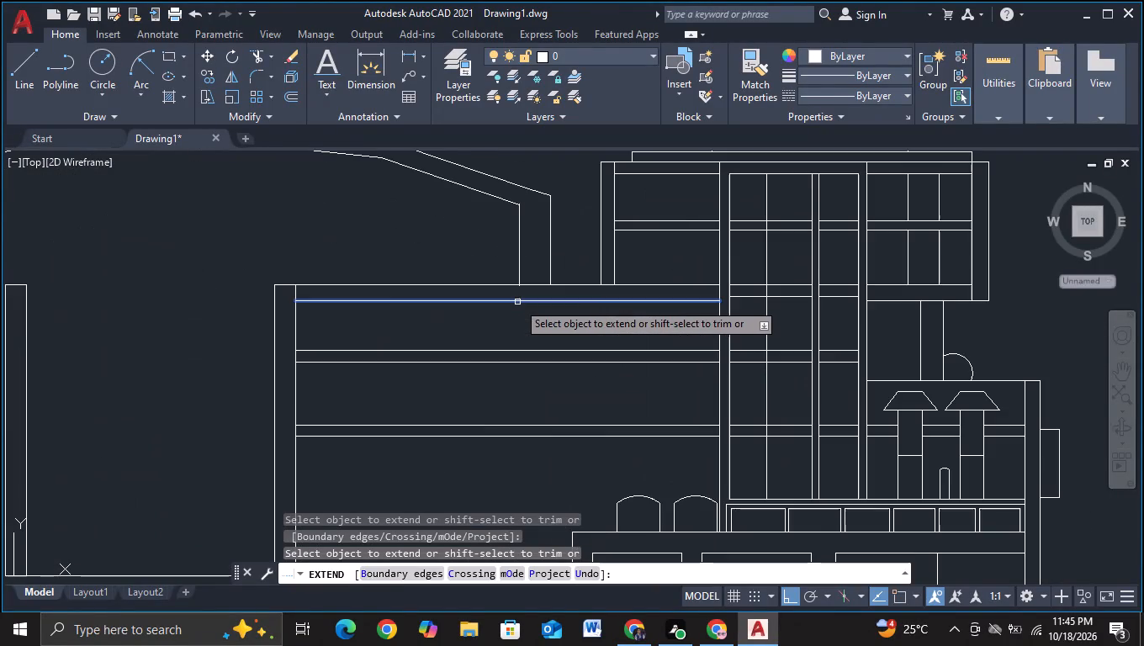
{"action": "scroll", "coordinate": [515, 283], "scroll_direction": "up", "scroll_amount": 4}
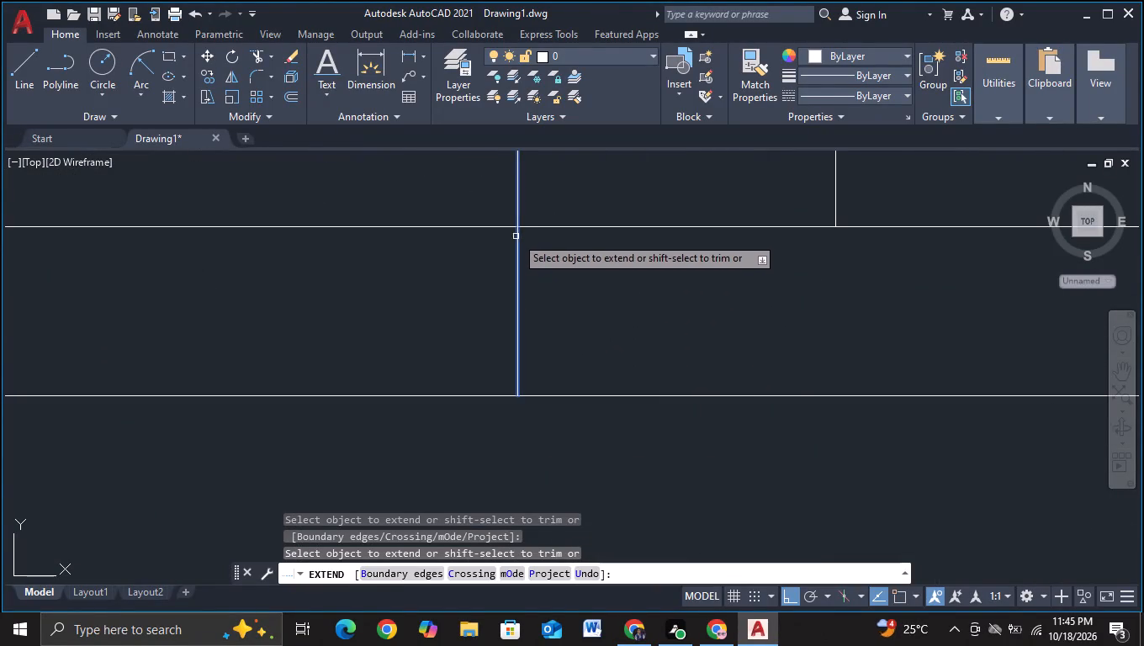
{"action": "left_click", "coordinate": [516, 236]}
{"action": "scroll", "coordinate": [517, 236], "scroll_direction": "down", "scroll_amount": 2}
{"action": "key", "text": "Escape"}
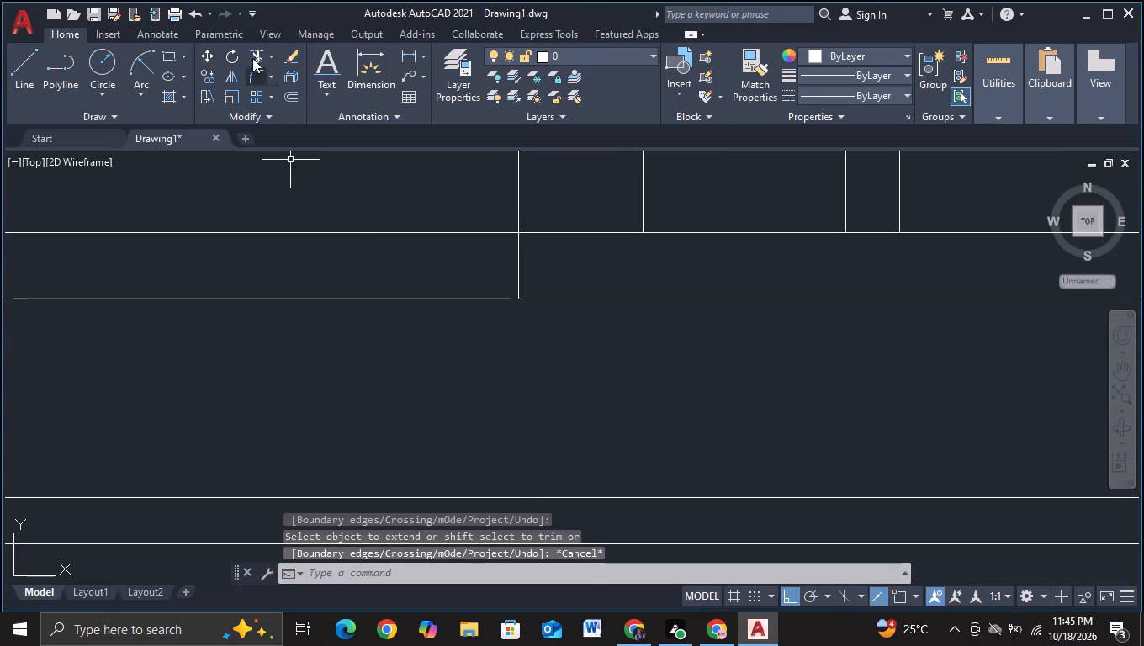
Trim the part of the inner outline's right vertical end line that runs below the building's upper roof line.
{"action": "left_click", "coordinate": [258, 59]}
{"action": "left_click_drag", "start_coordinate": [485, 261], "coordinate": [574, 259]}
{"action": "scroll", "coordinate": [575, 258], "scroll_direction": "down", "scroll_amount": 2}
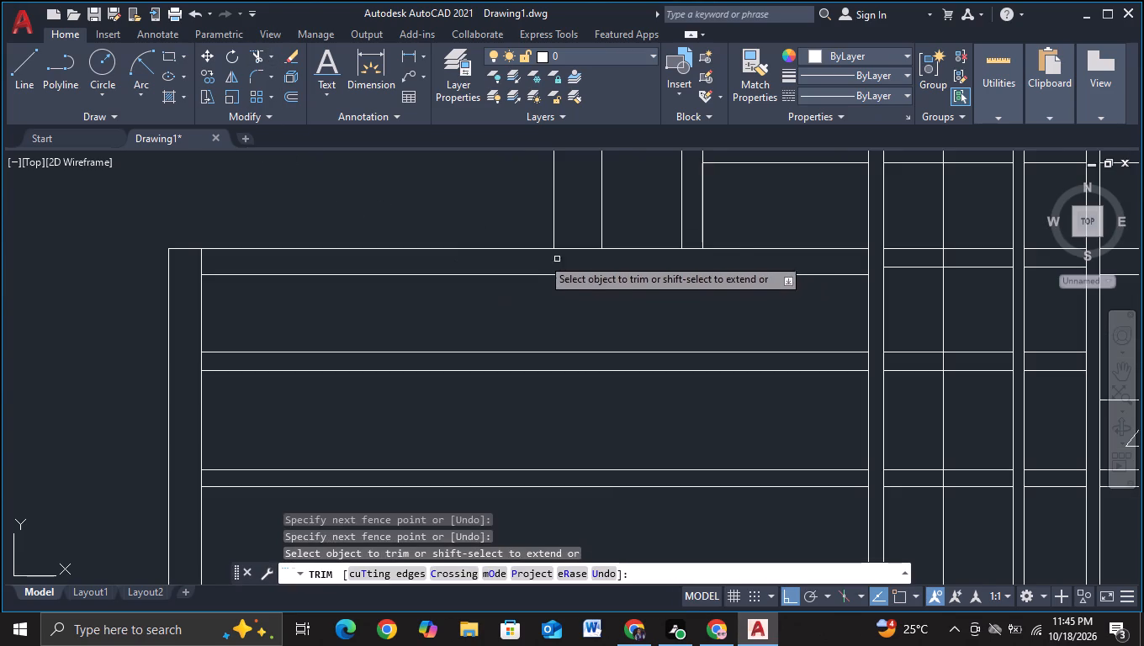
Remove the stray short sloped segment floating above the right end of the roof using Trim.
{"action": "scroll", "coordinate": [458, 217], "scroll_direction": "down", "scroll_amount": 3}
{"action": "middle_click_drag", "start_coordinate": [448, 208], "coordinate": [560, 262]}
{"action": "scroll", "coordinate": [564, 199], "scroll_direction": "up", "scroll_amount": 2}
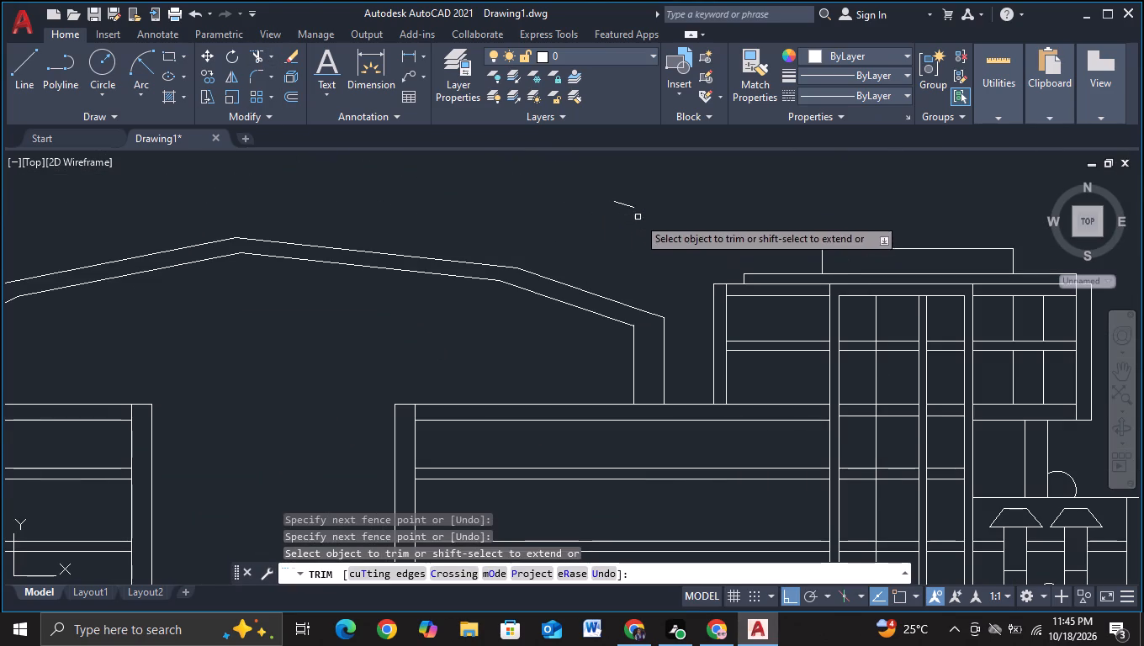
{"action": "left_click_drag", "start_coordinate": [626, 192], "coordinate": [611, 233]}
{"action": "scroll", "coordinate": [607, 225], "scroll_direction": "down", "scroll_amount": 2}
{"action": "key", "text": "Escape"}
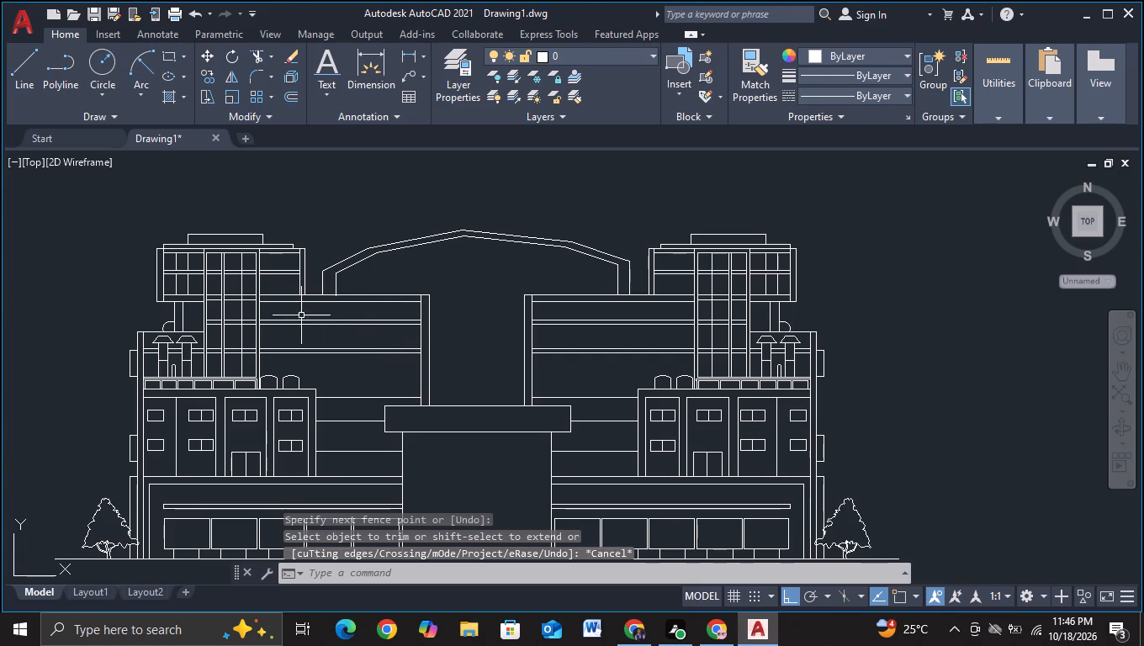
{"action": "key", "text": "Escape"}
Draw three vertical lines at the roof: one crossing the left part, one down from the inner peak, and one about 381 units crossing the right part.
{"action": "left_click", "coordinate": [16, 77]}
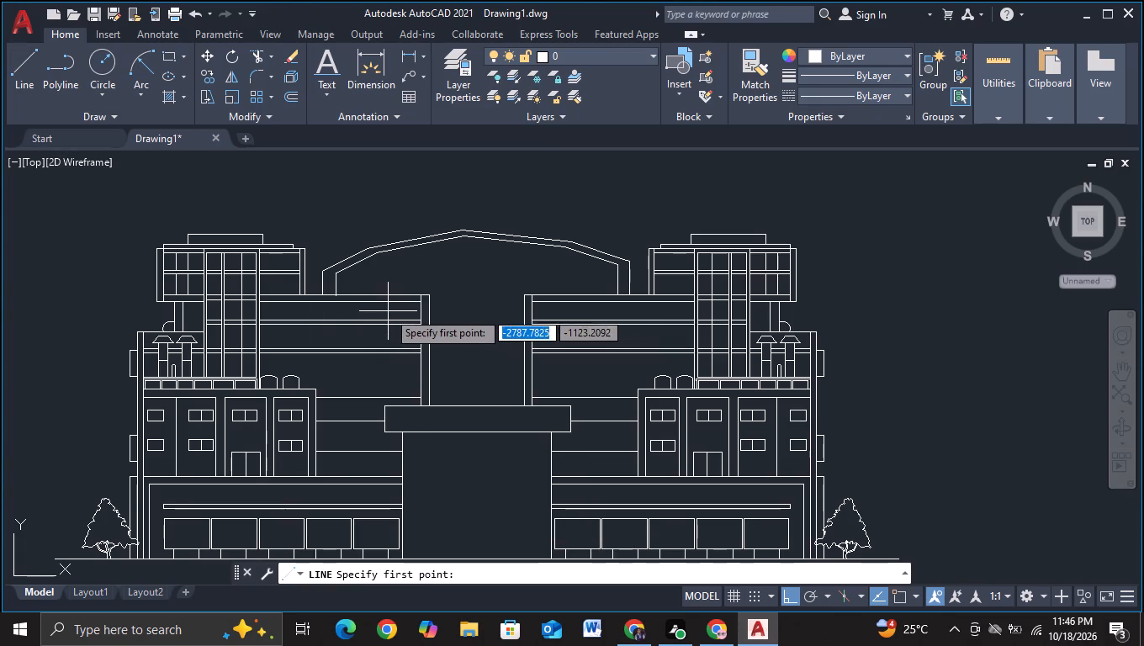
{"action": "left_click", "coordinate": [364, 310]}
{"action": "left_click", "coordinate": [363, 236]}
{"action": "key", "text": "Escape"}
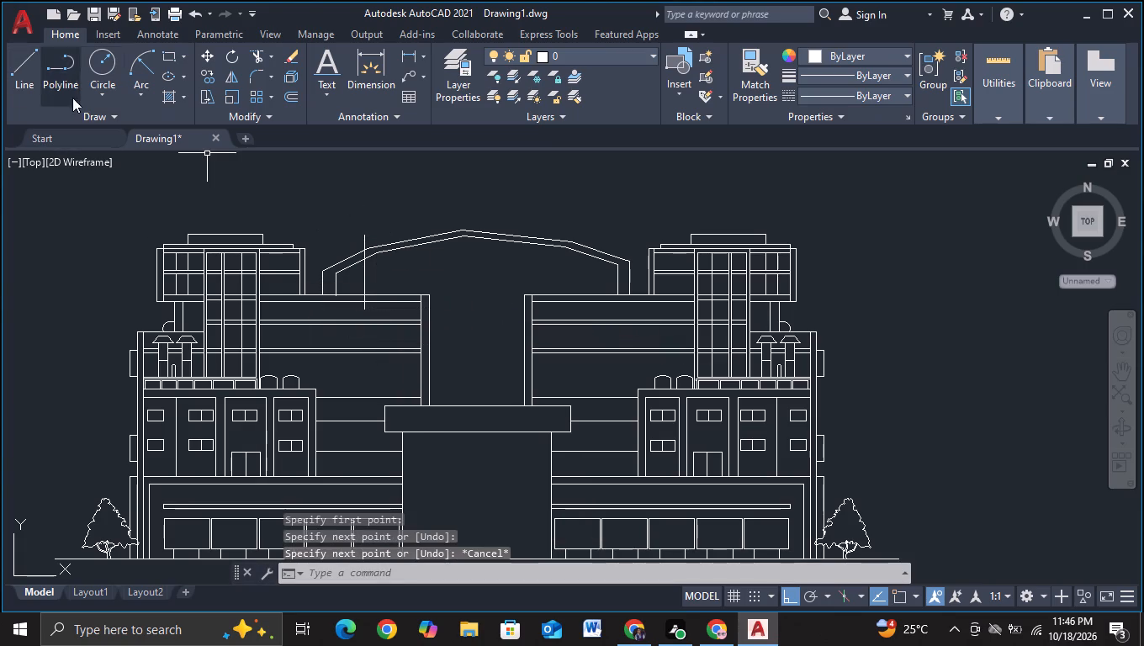
{"action": "left_click", "coordinate": [17, 84]}
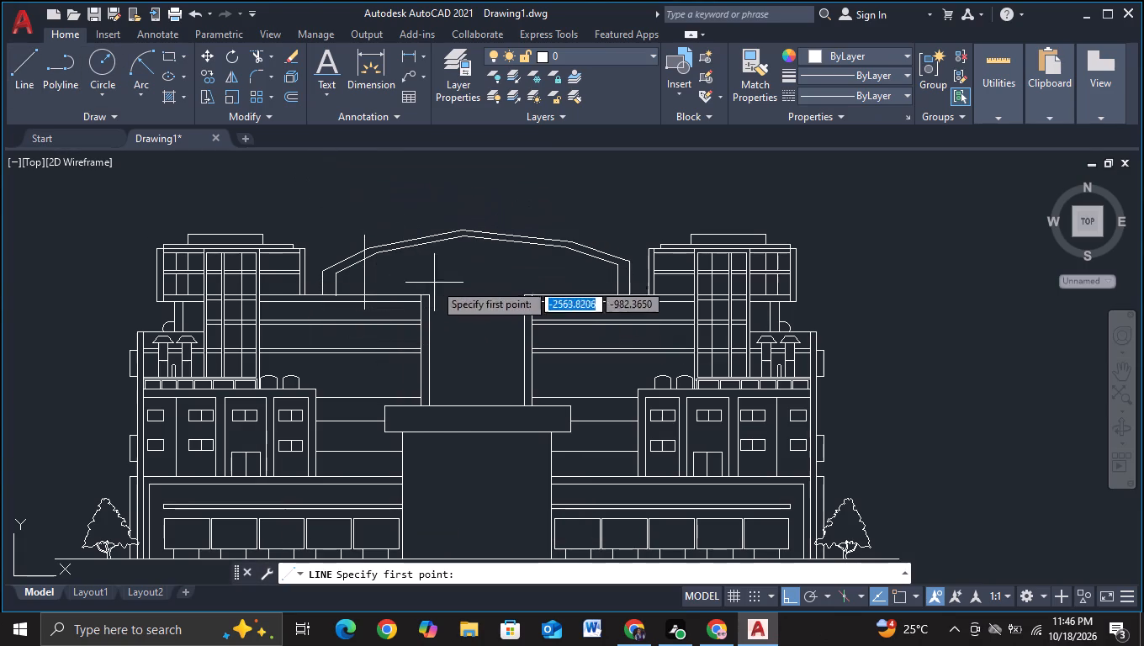
{"action": "left_click", "coordinate": [468, 236]}
{"action": "left_click", "coordinate": [465, 321]}
{"action": "key", "text": "Escape"}
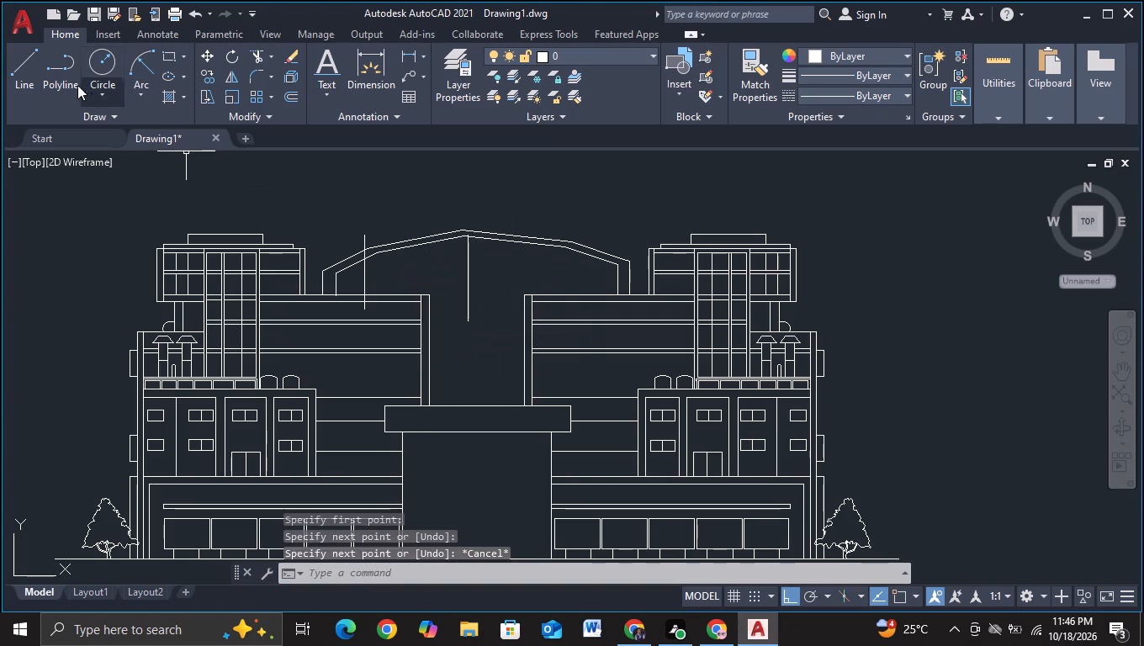
{"action": "left_click", "coordinate": [31, 84]}
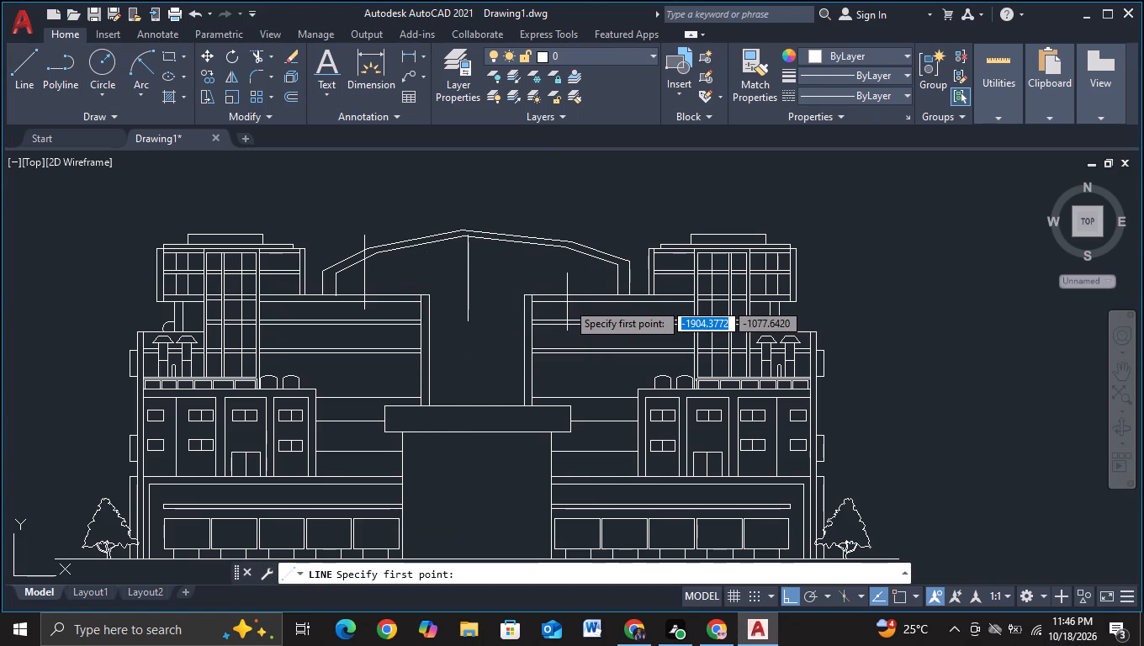
{"action": "left_click", "coordinate": [587, 301]}
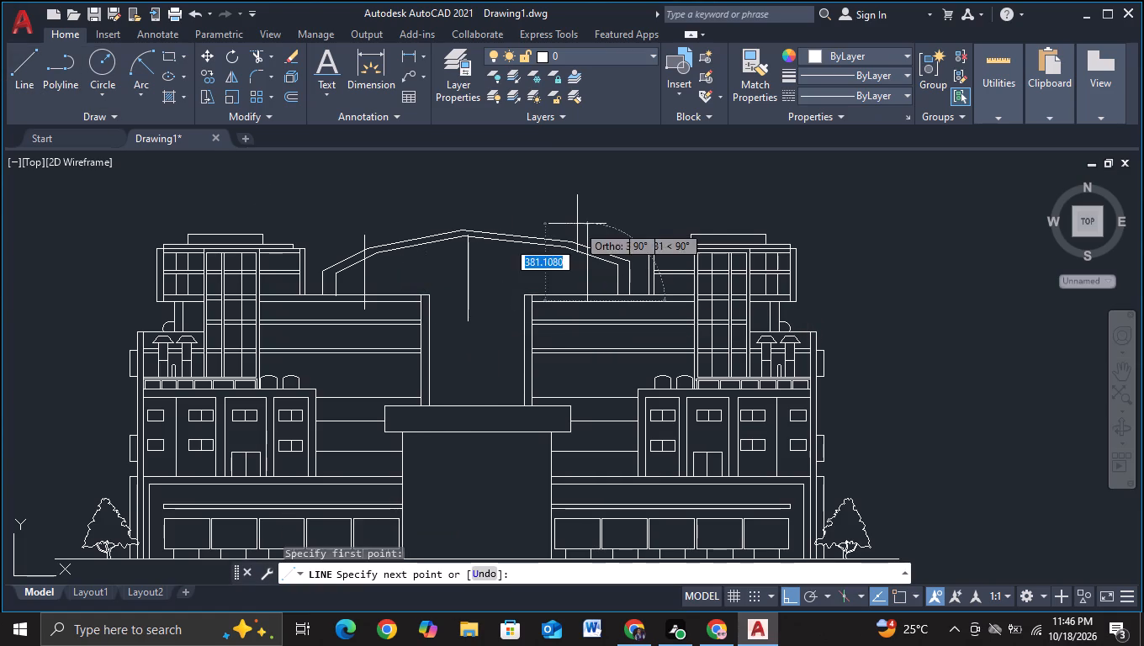
{"action": "left_click", "coordinate": [577, 224]}
{"action": "key", "text": "Escape"}
Trim the lower ends of the left and right vertical roof lines at the buildings' upper roof lines.
{"action": "left_click", "coordinate": [255, 56]}
{"action": "scroll", "coordinate": [296, 308], "scroll_direction": "up", "scroll_amount": 1}
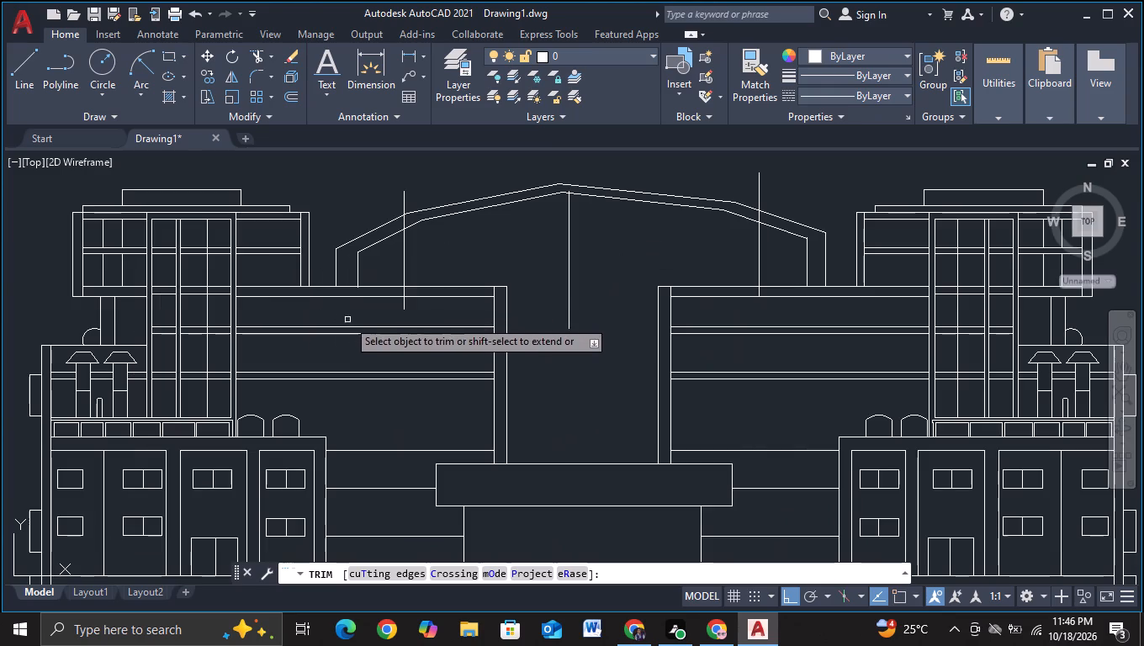
{"action": "left_click_drag", "start_coordinate": [400, 293], "coordinate": [415, 293]}
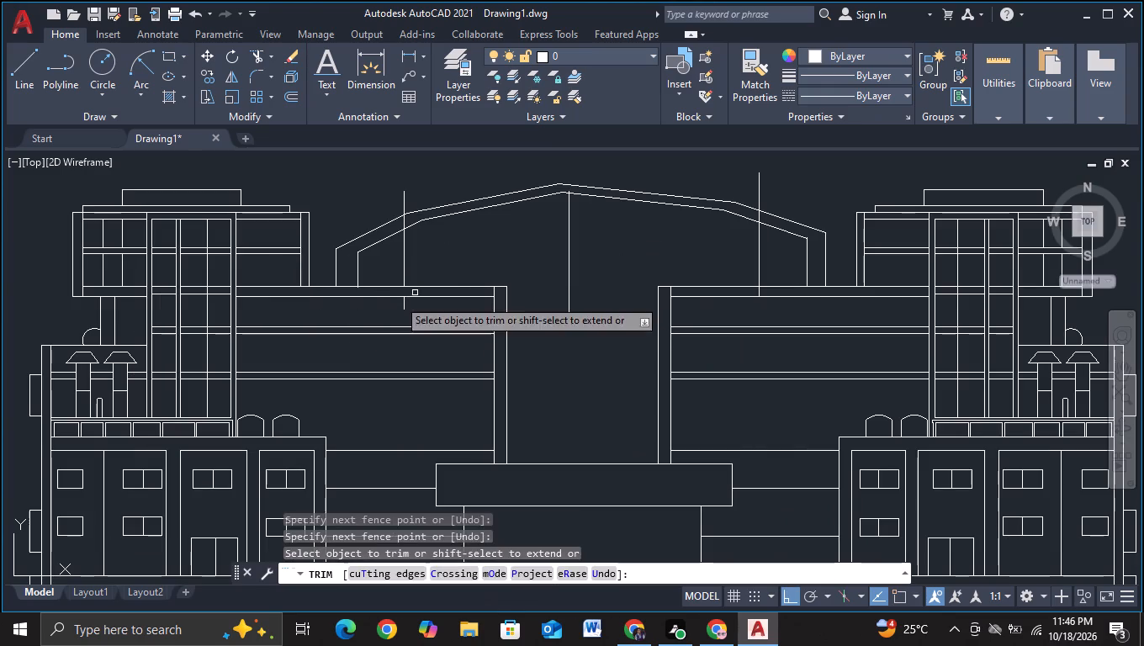
{"action": "left_click_drag", "start_coordinate": [386, 308], "coordinate": [420, 304]}
{"action": "middle_click_drag", "start_coordinate": [574, 339], "coordinate": [384, 361]}
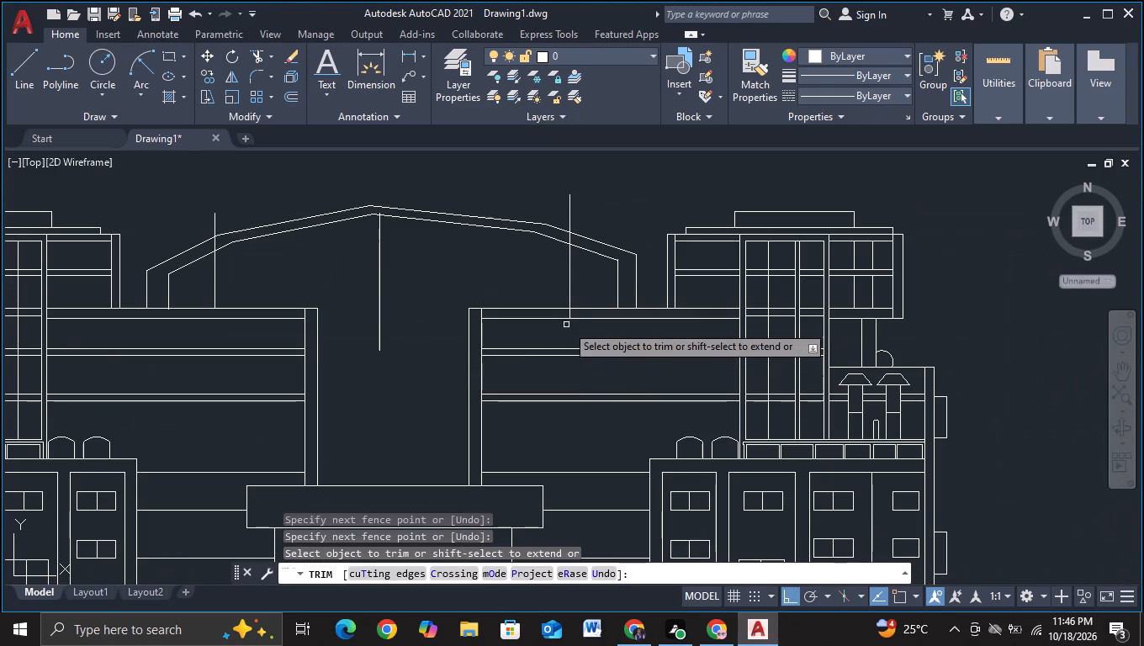
{"action": "left_click", "coordinate": [568, 314]}
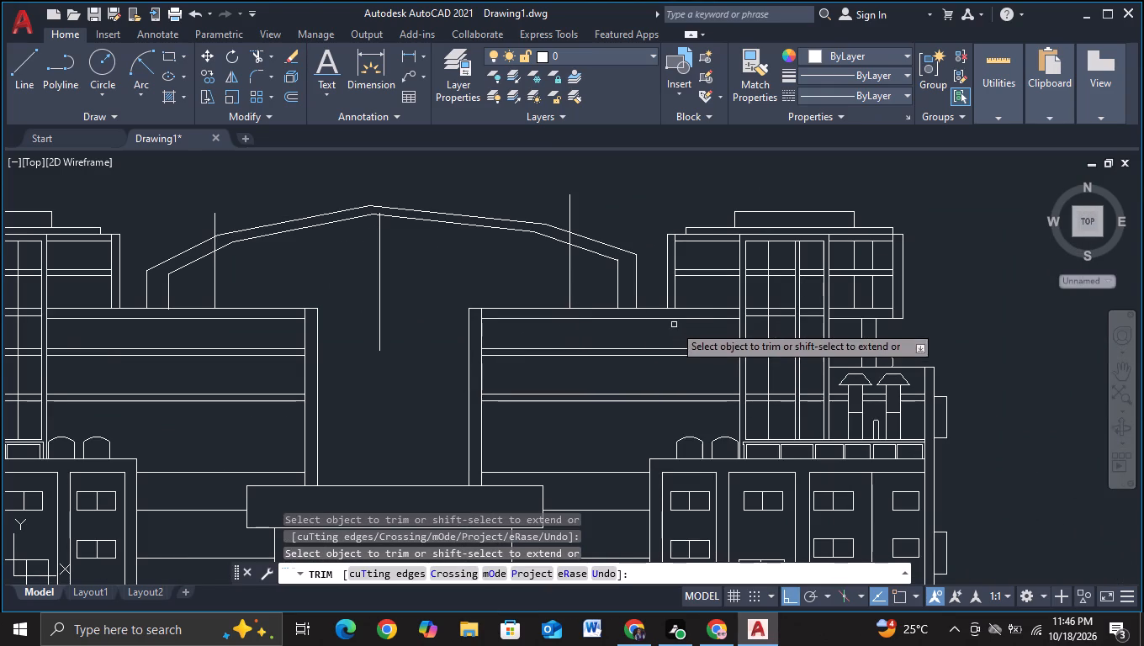
{"action": "key", "text": "Escape"}
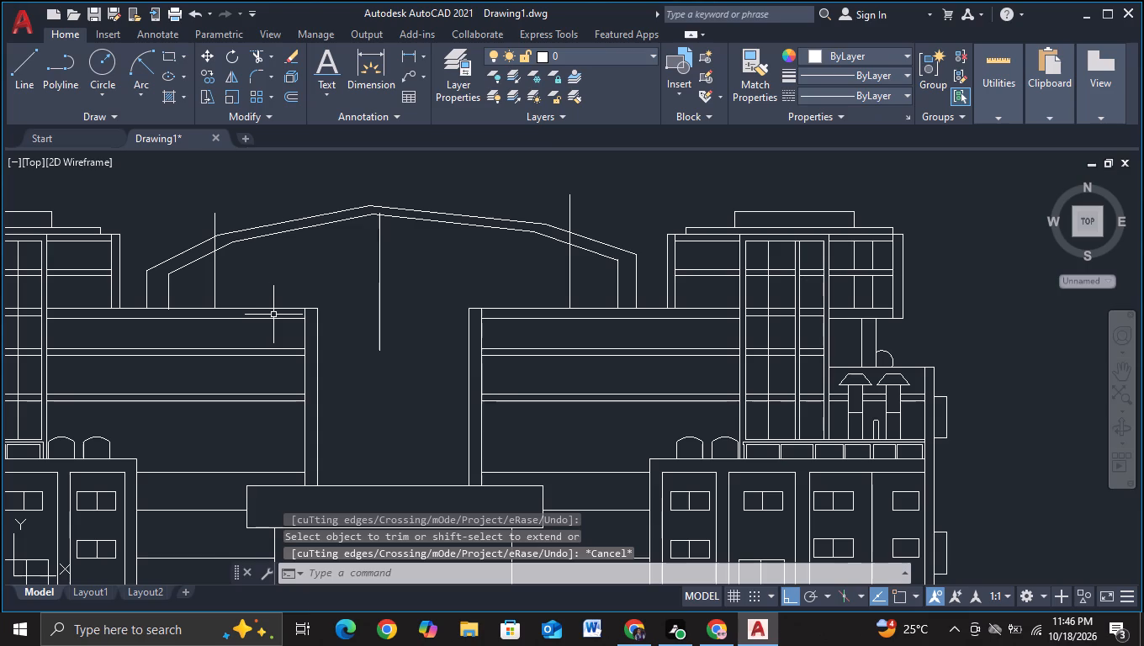
Trim the upper ends of the left and right vertical roof lines where they extend above the inner roof outline.
{"action": "left_click", "coordinate": [15, 67]}
{"action": "key", "text": "Escape"}
{"action": "left_click", "coordinate": [260, 64]}
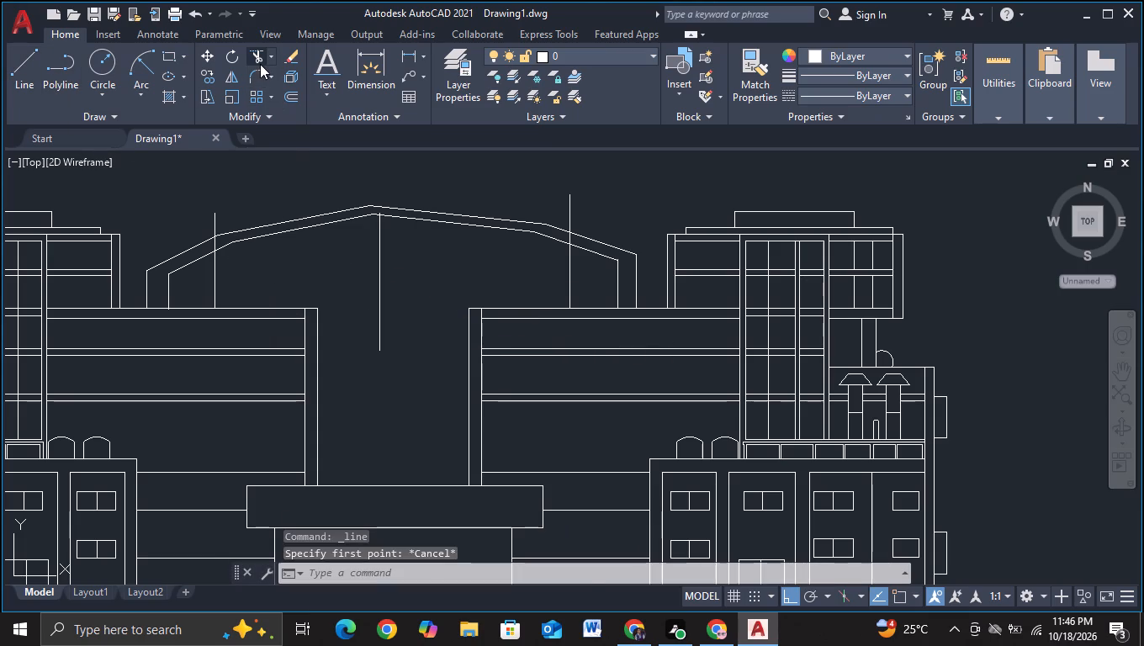
{"action": "left_click_drag", "start_coordinate": [199, 224], "coordinate": [241, 216]}
{"action": "left_click", "coordinate": [214, 243]}
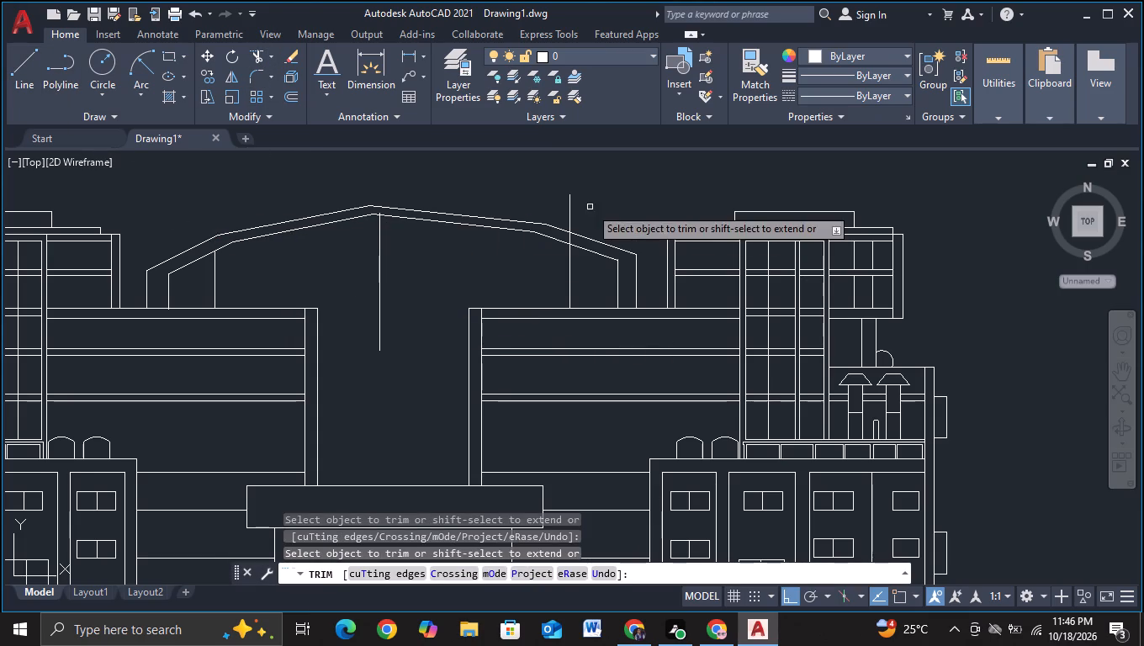
{"action": "left_click_drag", "start_coordinate": [598, 211], "coordinate": [578, 208]}
{"action": "left_click", "coordinate": [573, 239]}
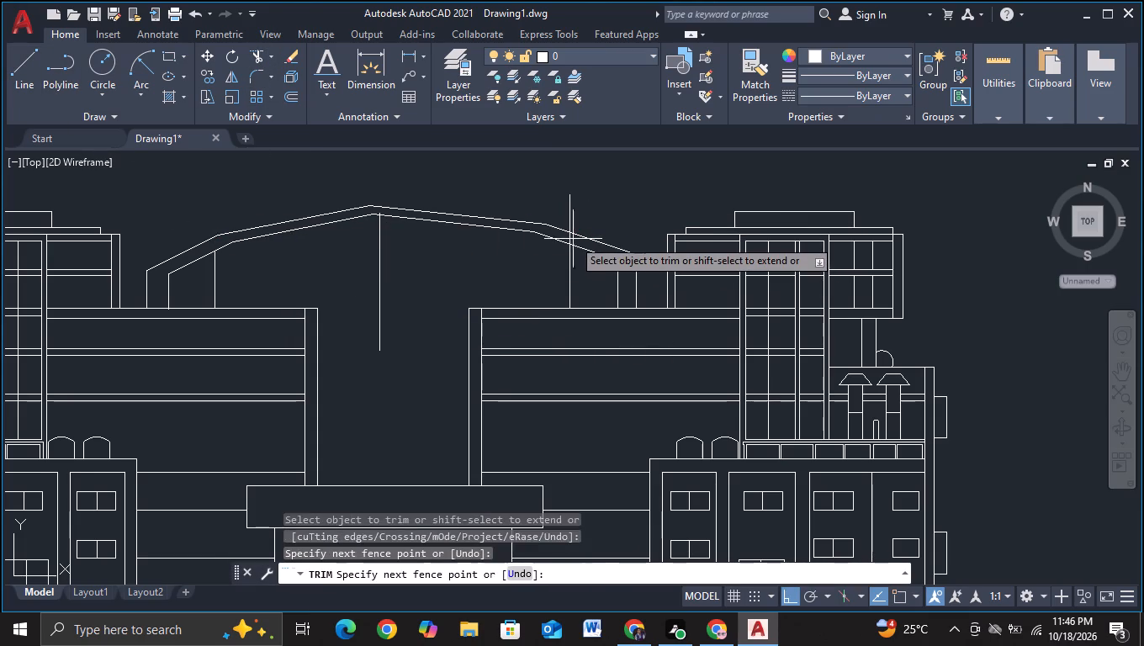
{"action": "key", "text": "Escape"}
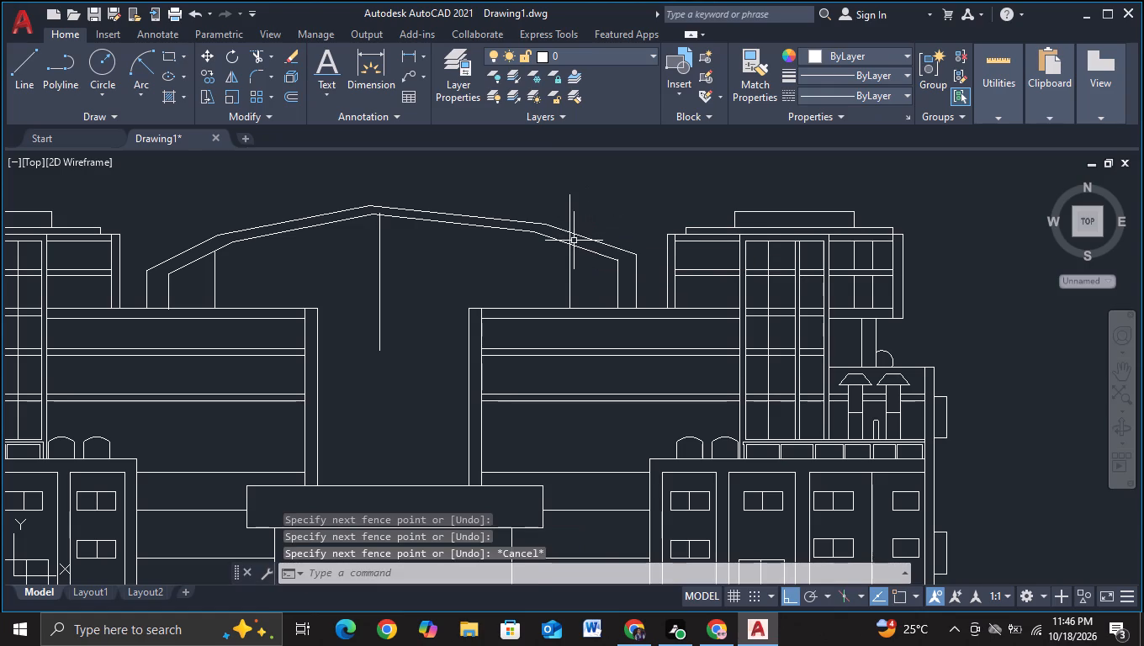
{"action": "left_click_drag", "start_coordinate": [574, 241], "coordinate": [555, 234]}
{"action": "key", "text": "Escape"}
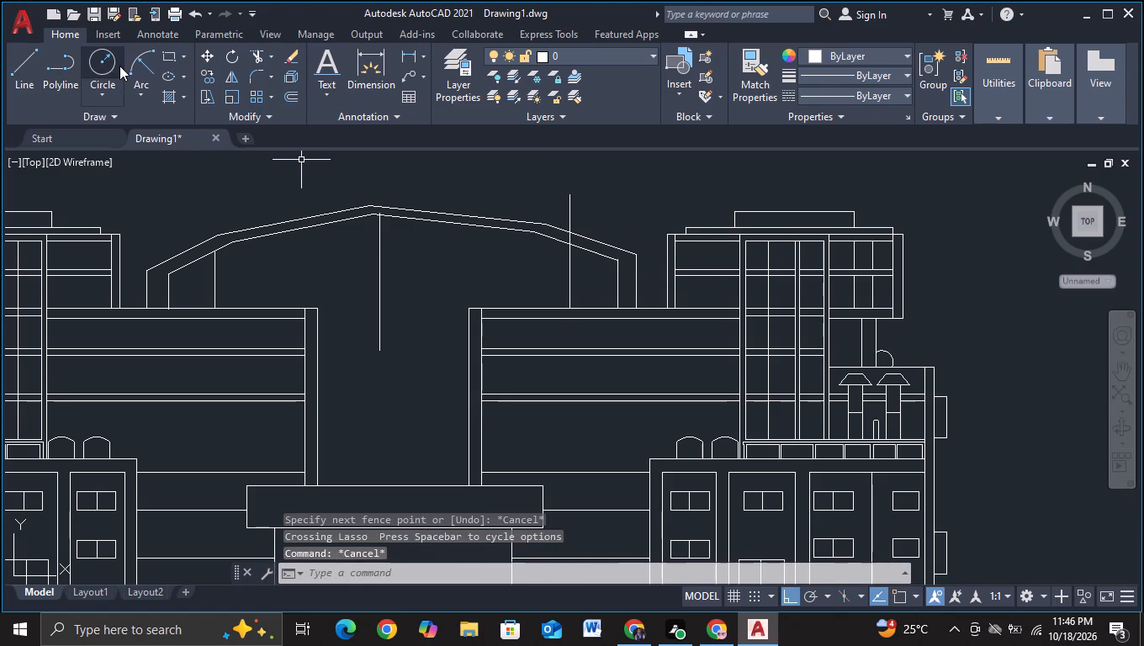
{"action": "left_click", "coordinate": [257, 59]}
{"action": "left_click_drag", "start_coordinate": [596, 209], "coordinate": [539, 189]}
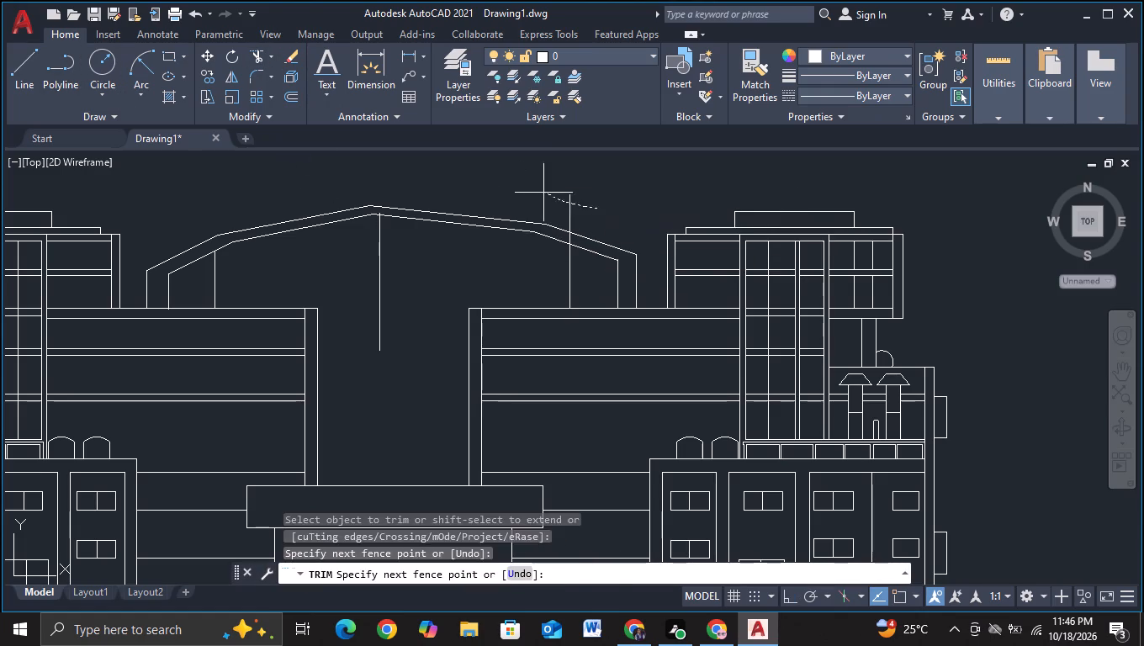
{"action": "scroll", "coordinate": [578, 237], "scroll_direction": "up", "scroll_amount": 1}
{"action": "left_click", "coordinate": [566, 239]}
{"action": "scroll", "coordinate": [621, 200], "scroll_direction": "down", "scroll_amount": 2}
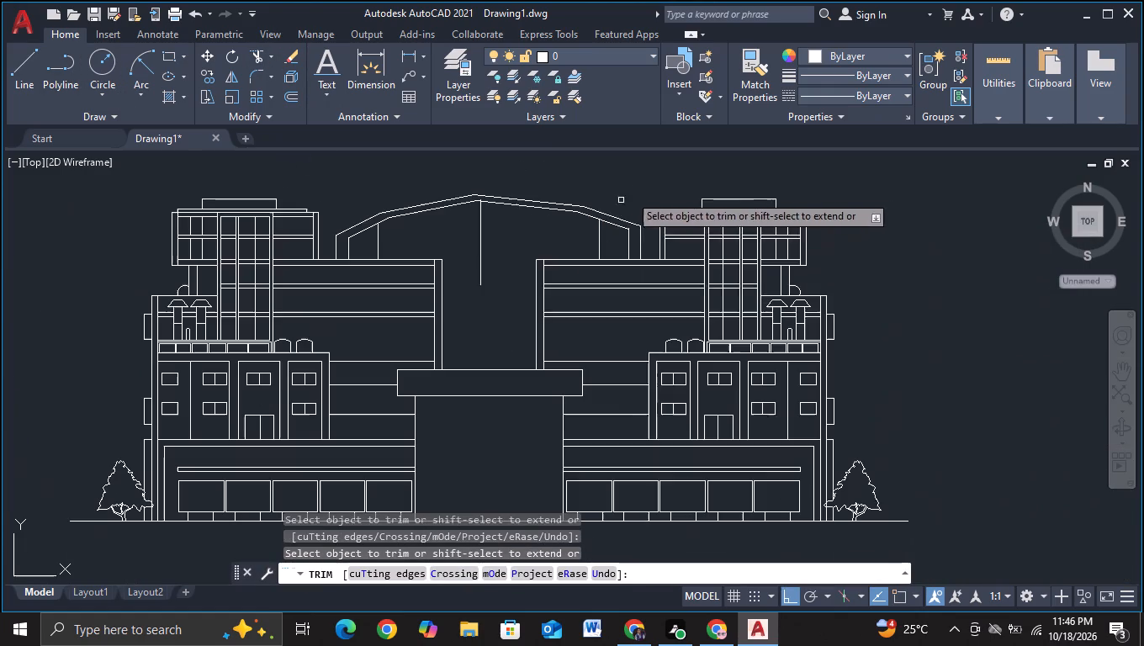
{"action": "key", "text": "Escape"}
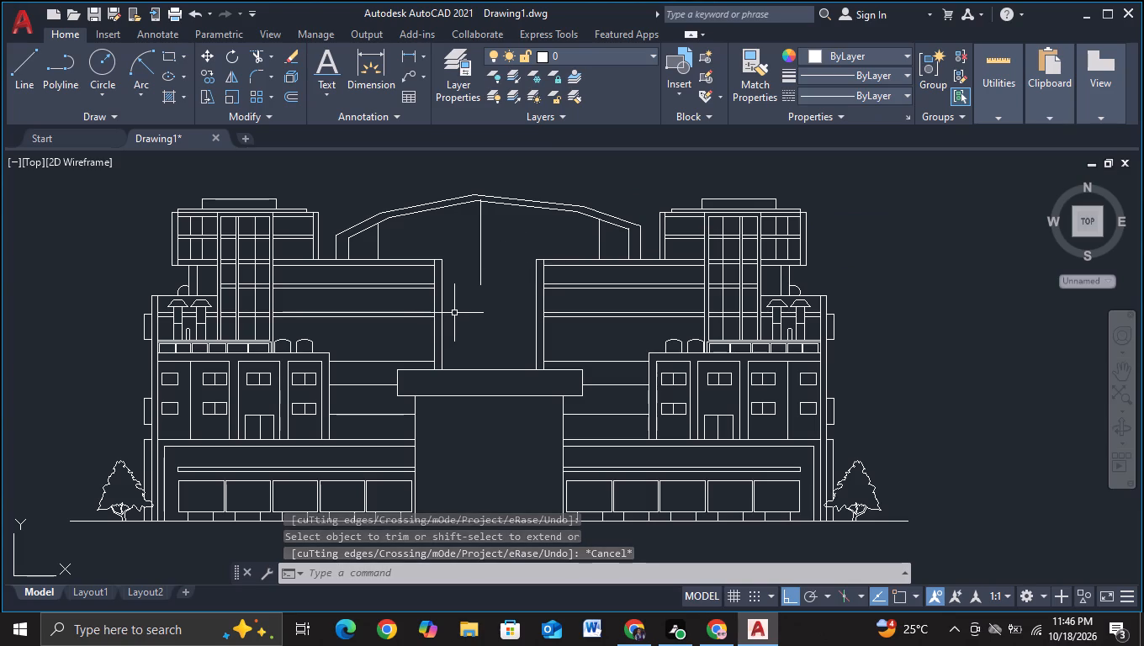
{"action": "key", "text": "Escape"}
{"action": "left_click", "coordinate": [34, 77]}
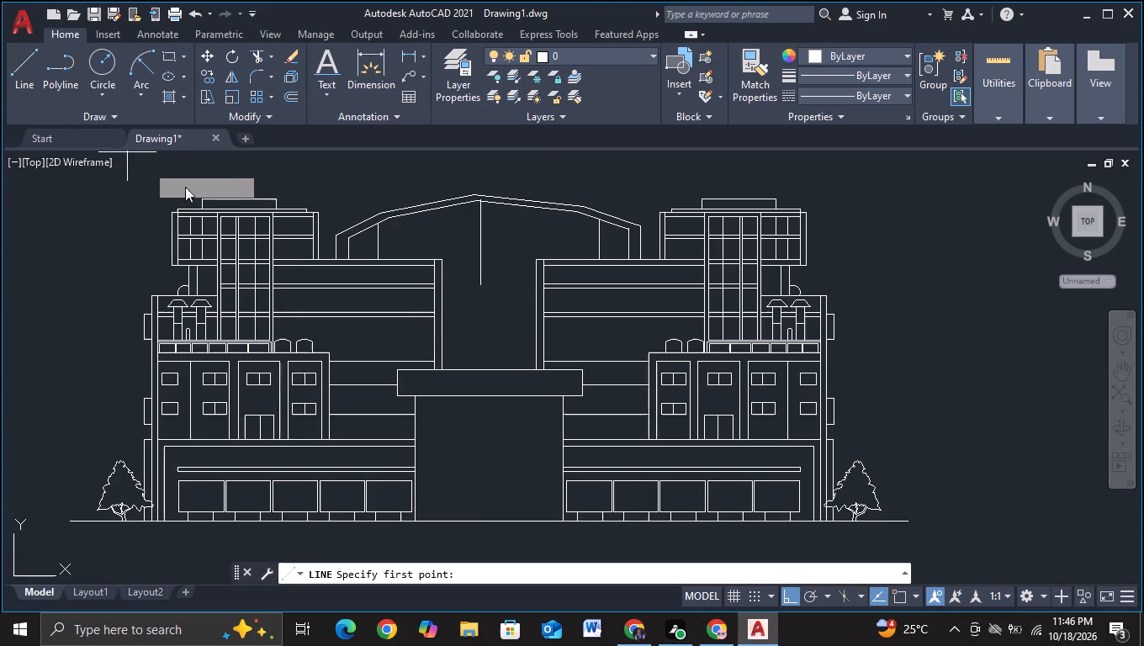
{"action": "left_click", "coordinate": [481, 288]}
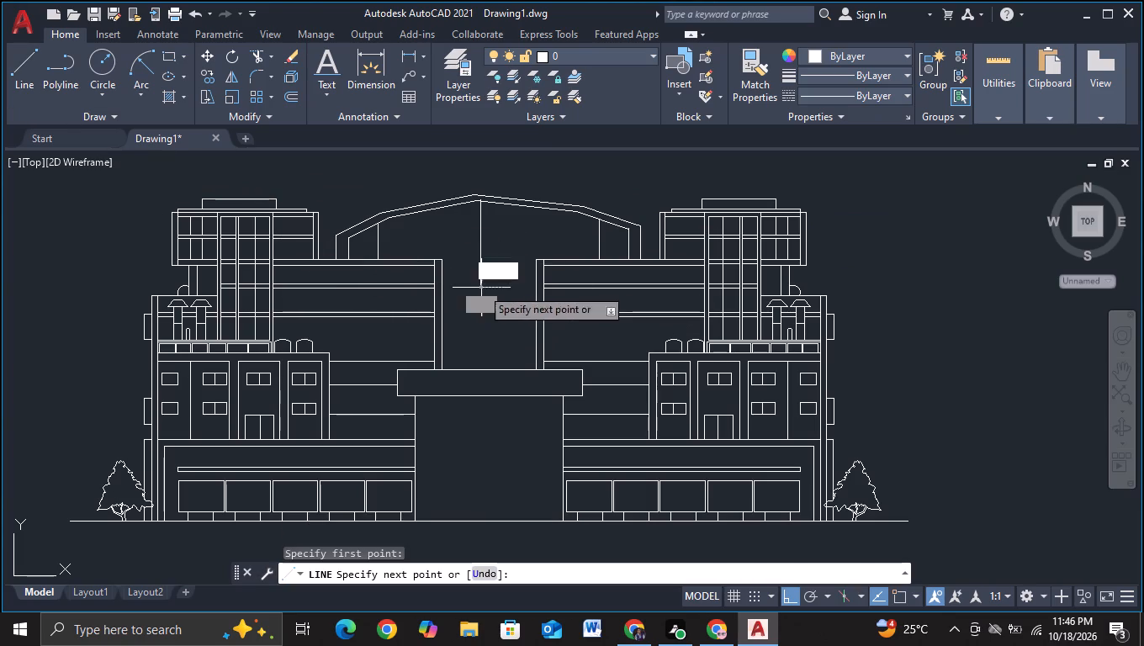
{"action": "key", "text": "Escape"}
Turn on object snap.
{"action": "key", "text": "F3"}
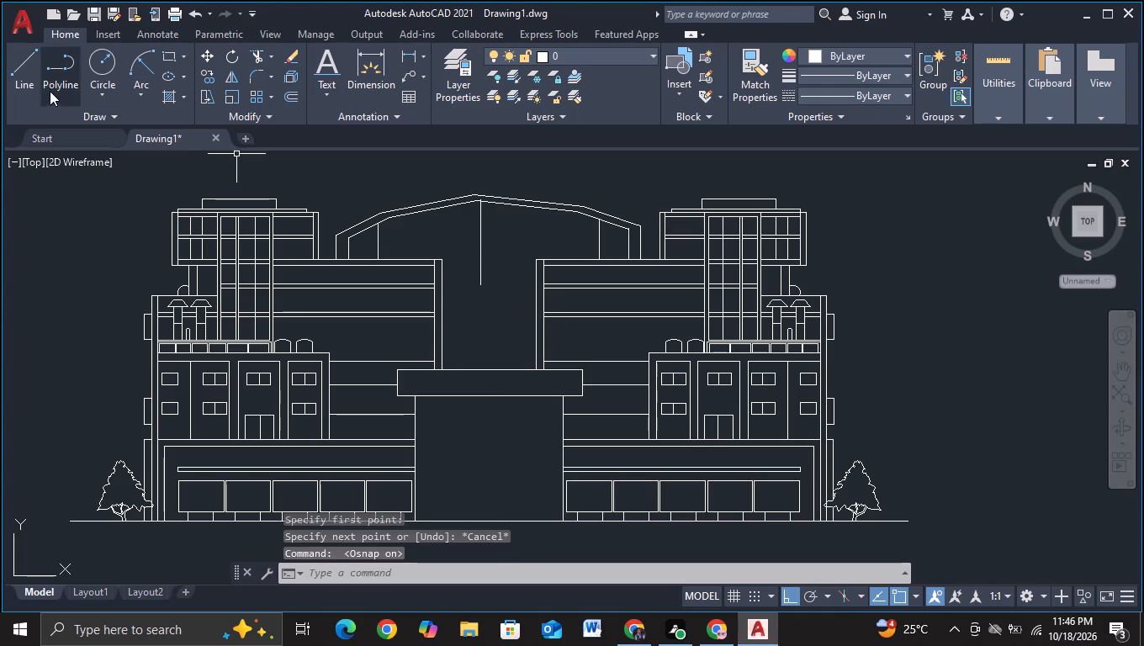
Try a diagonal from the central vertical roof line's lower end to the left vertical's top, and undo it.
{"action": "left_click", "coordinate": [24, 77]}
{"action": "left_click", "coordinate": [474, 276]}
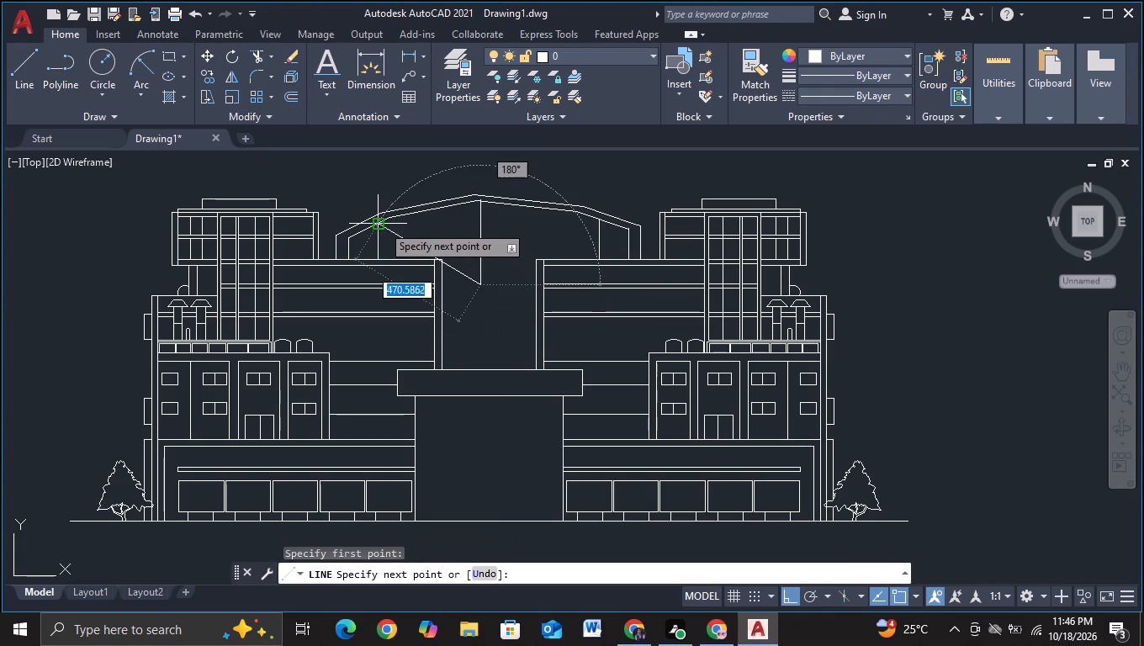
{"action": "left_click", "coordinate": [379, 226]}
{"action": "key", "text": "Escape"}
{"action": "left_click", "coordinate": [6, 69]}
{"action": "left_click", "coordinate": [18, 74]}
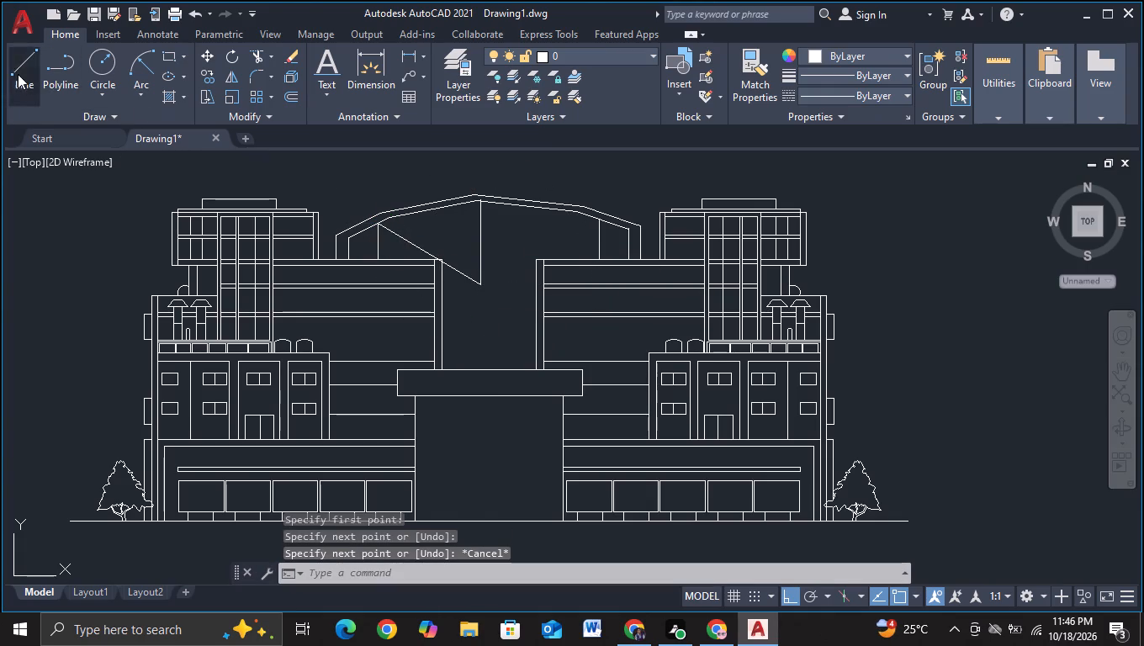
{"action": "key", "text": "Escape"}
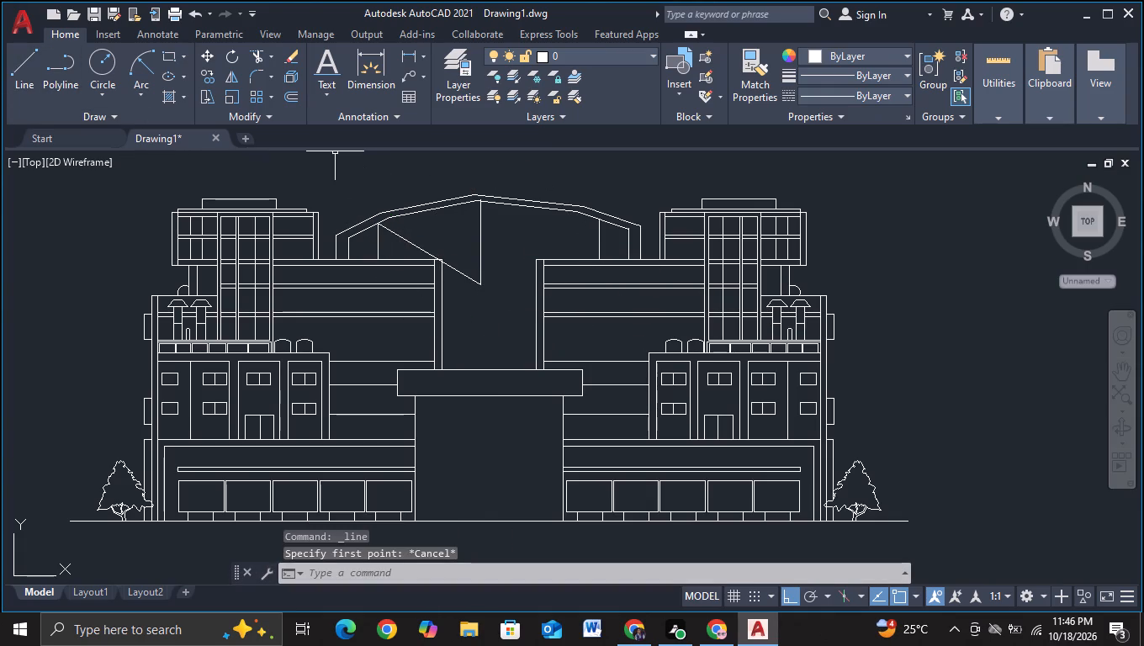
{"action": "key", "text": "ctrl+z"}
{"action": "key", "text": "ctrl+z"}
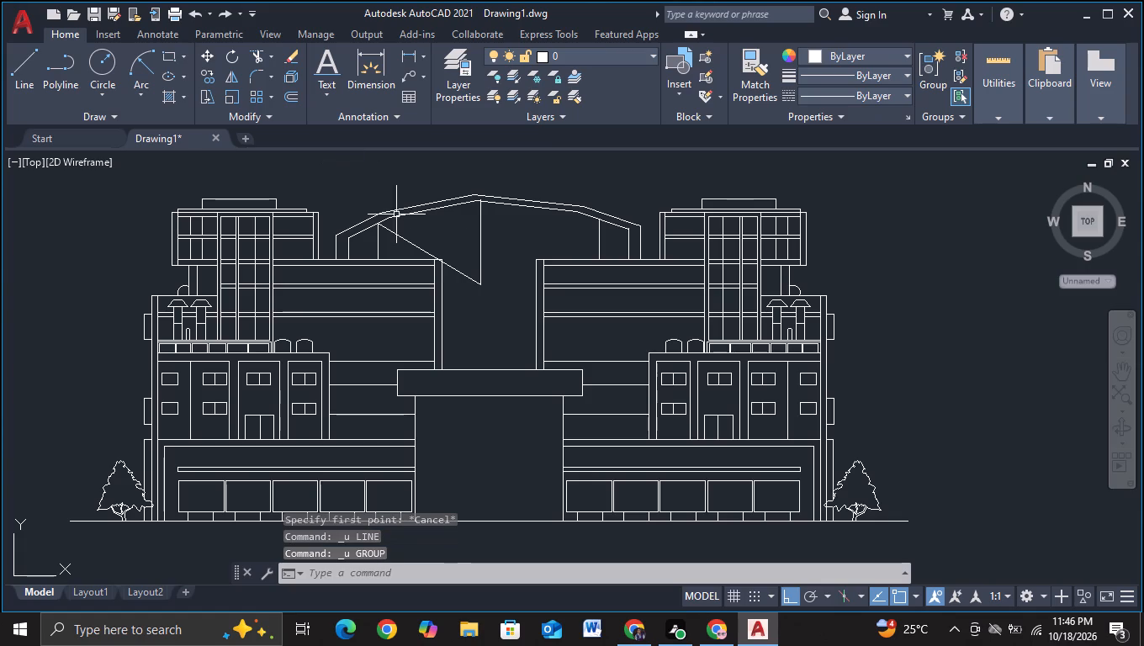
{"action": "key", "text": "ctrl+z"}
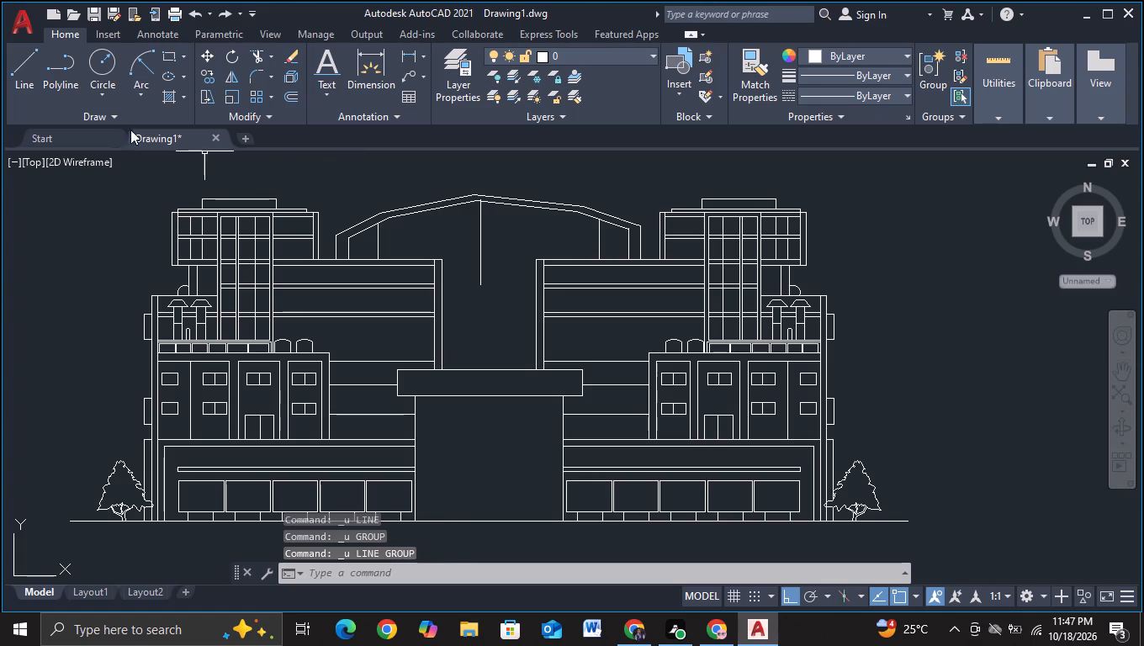
Draw a horizontal line bridging the gap between the two buildings' inner upper roof corners, beneath the faceted roof.
{"action": "left_click", "coordinate": [25, 66]}
{"action": "scroll", "coordinate": [451, 283], "scroll_direction": "up", "scroll_amount": 1}
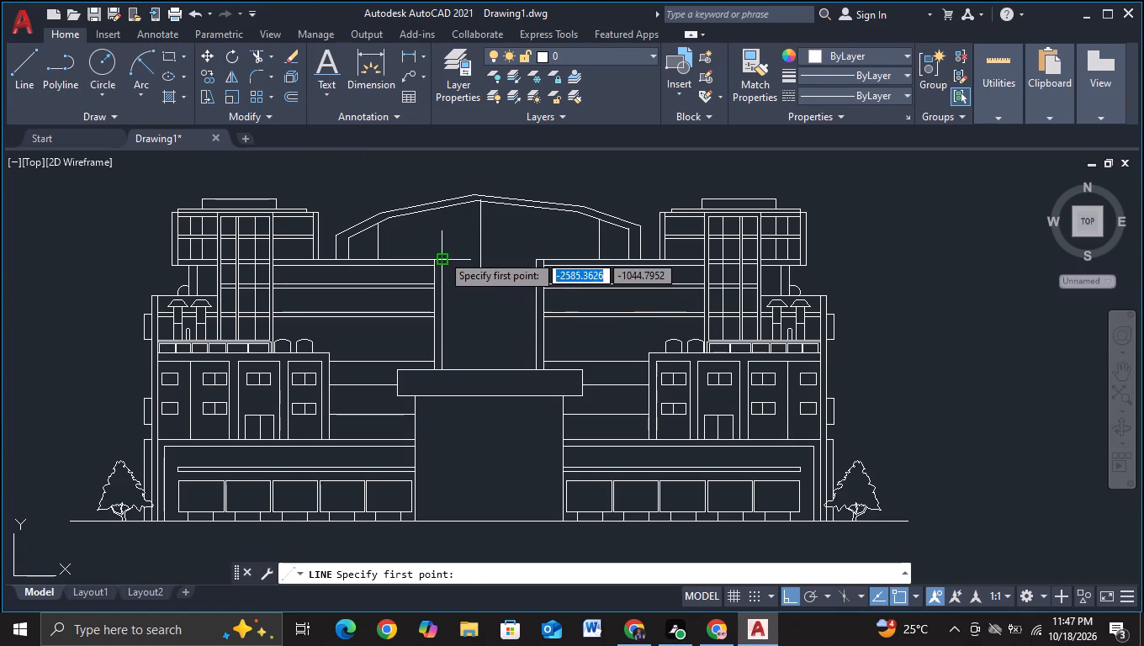
{"action": "left_click", "coordinate": [442, 254]}
{"action": "left_click", "coordinate": [537, 258]}
{"action": "key", "text": "Escape"}
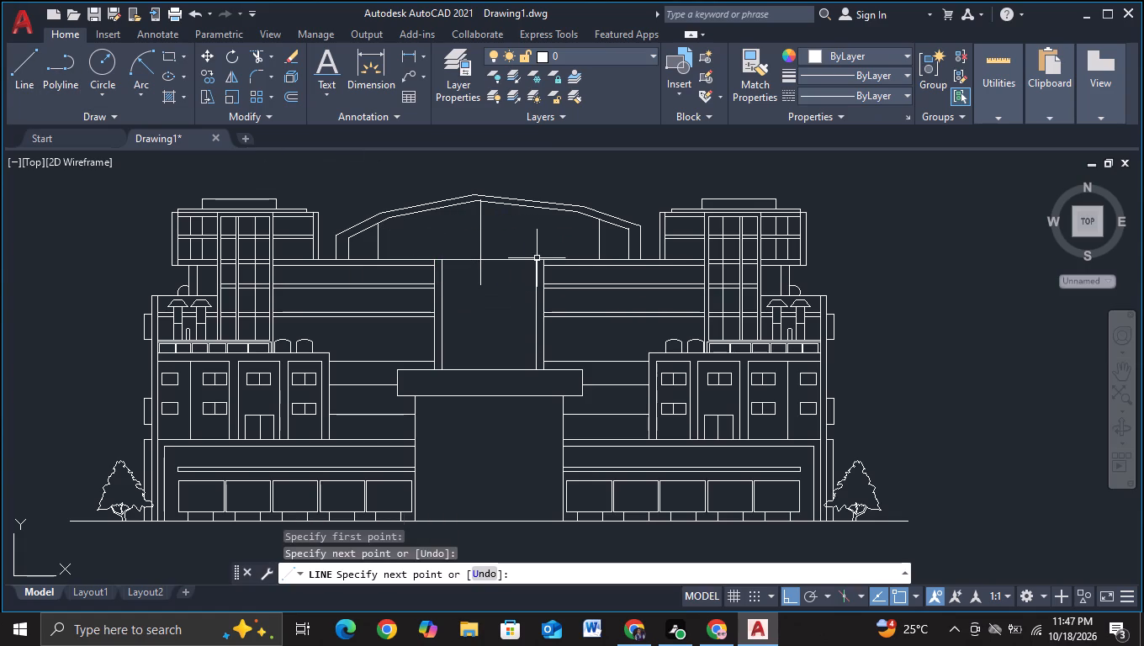
Trim the part of the central vertical roof line that runs below the horizontal line joining the two buildings.
{"action": "left_click", "coordinate": [257, 56]}
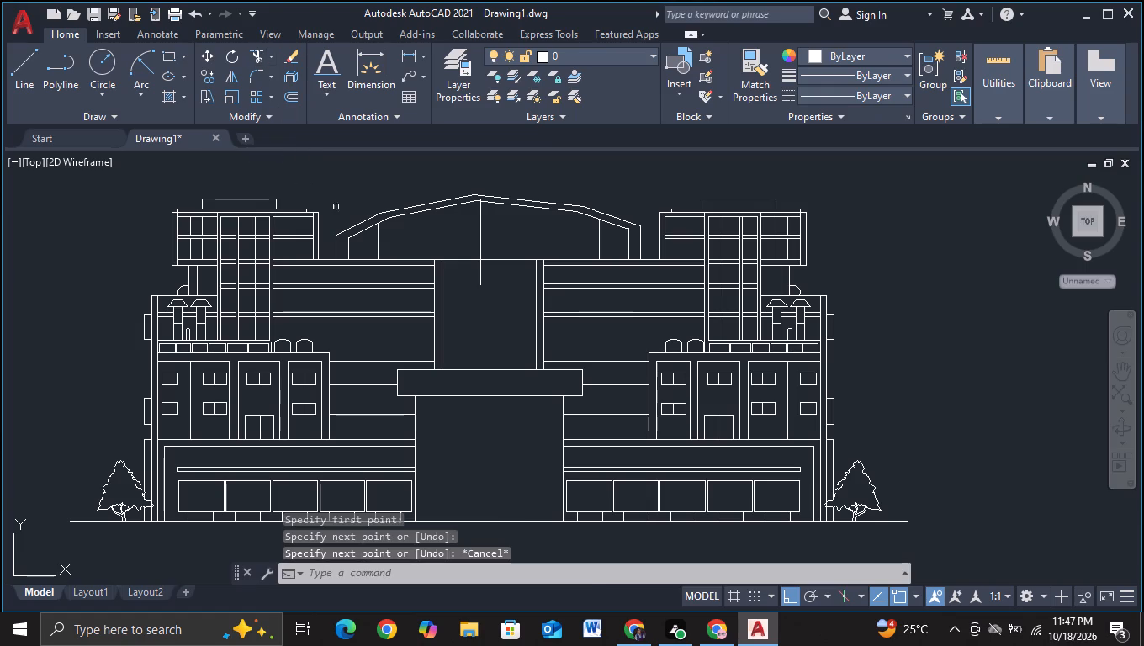
{"action": "left_click_drag", "start_coordinate": [495, 274], "coordinate": [463, 274]}
{"action": "key", "text": "Escape"}
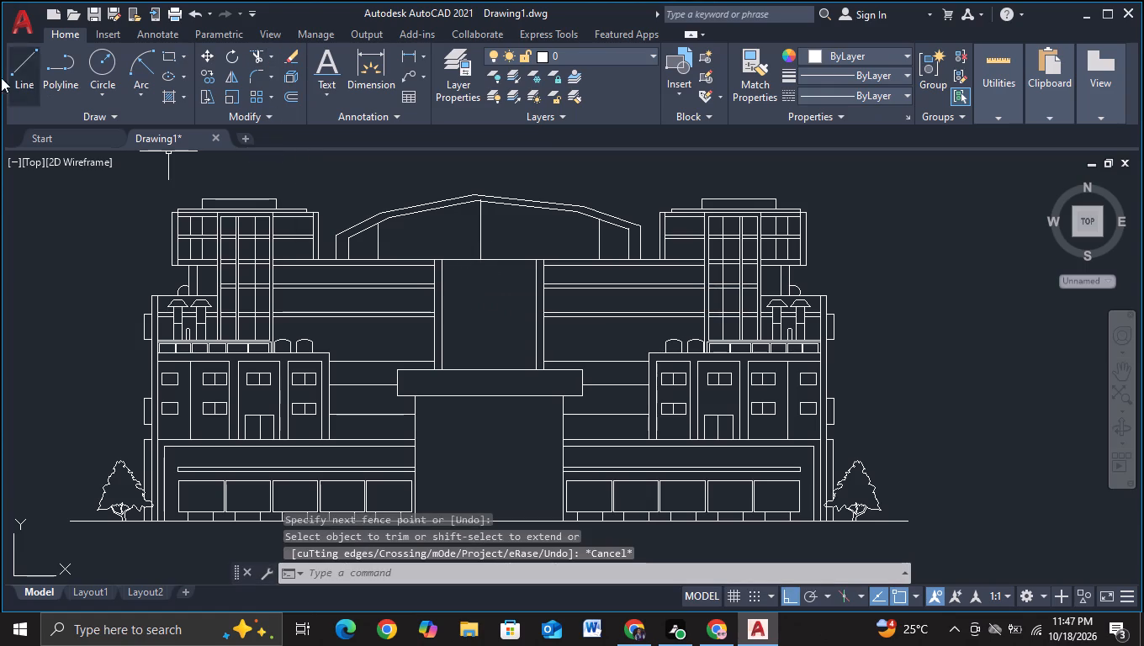
Draw two diagonal lines from the foot of the central vertical roof line to the tops of the left and right verticals.
{"action": "left_click", "coordinate": [13, 79]}
{"action": "left_click", "coordinate": [477, 262]}
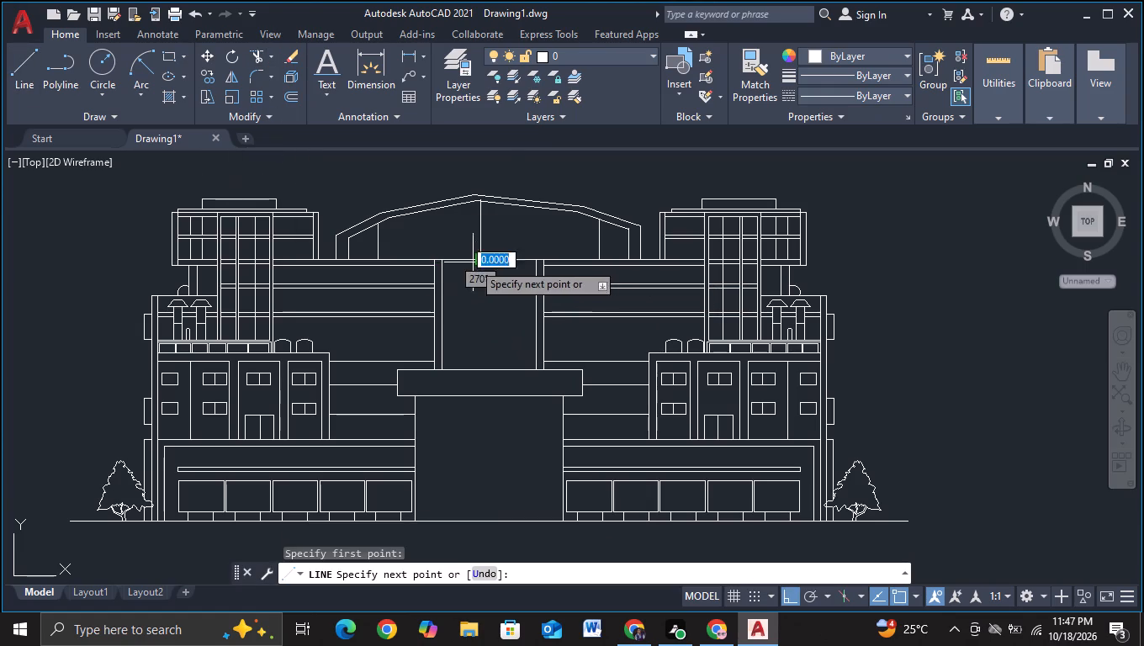
{"action": "left_click", "coordinate": [378, 231]}
{"action": "key", "text": "Escape"}
{"action": "left_click", "coordinate": [10, 82]}
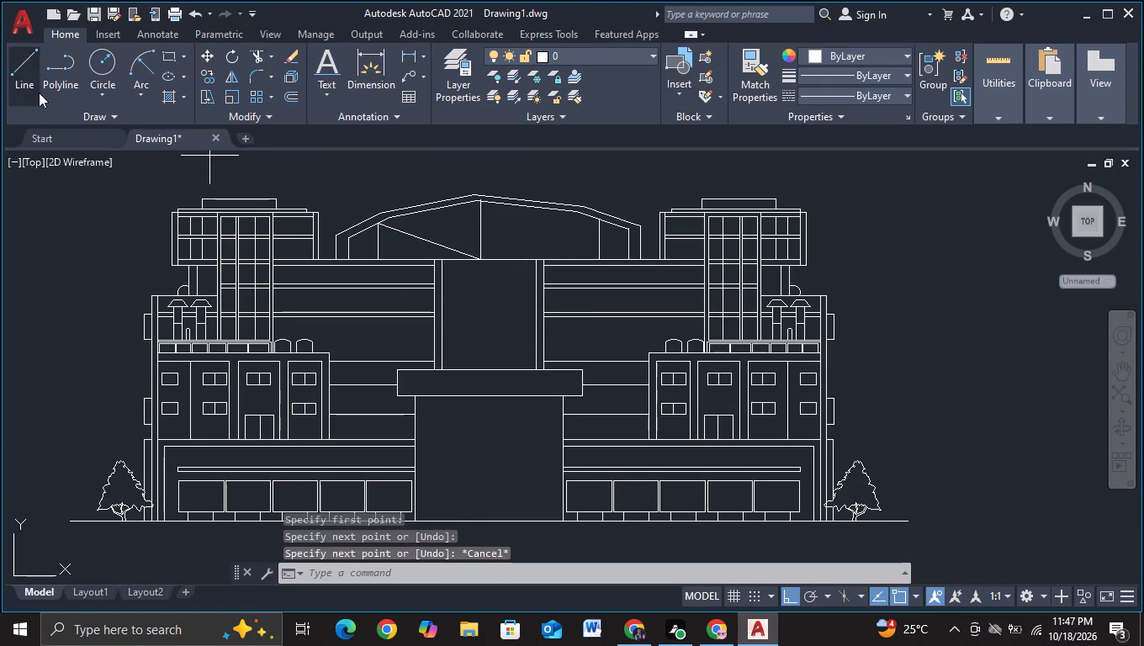
{"action": "left_click", "coordinate": [479, 257]}
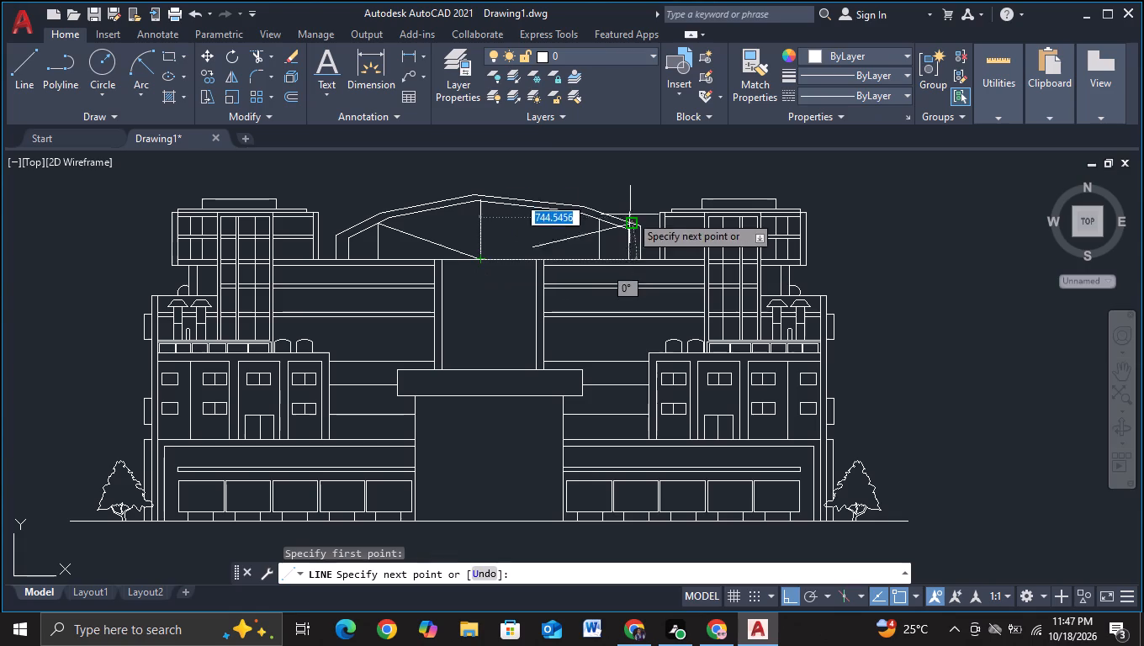
{"action": "left_click", "coordinate": [591, 217]}
{"action": "key", "text": "Escape"}
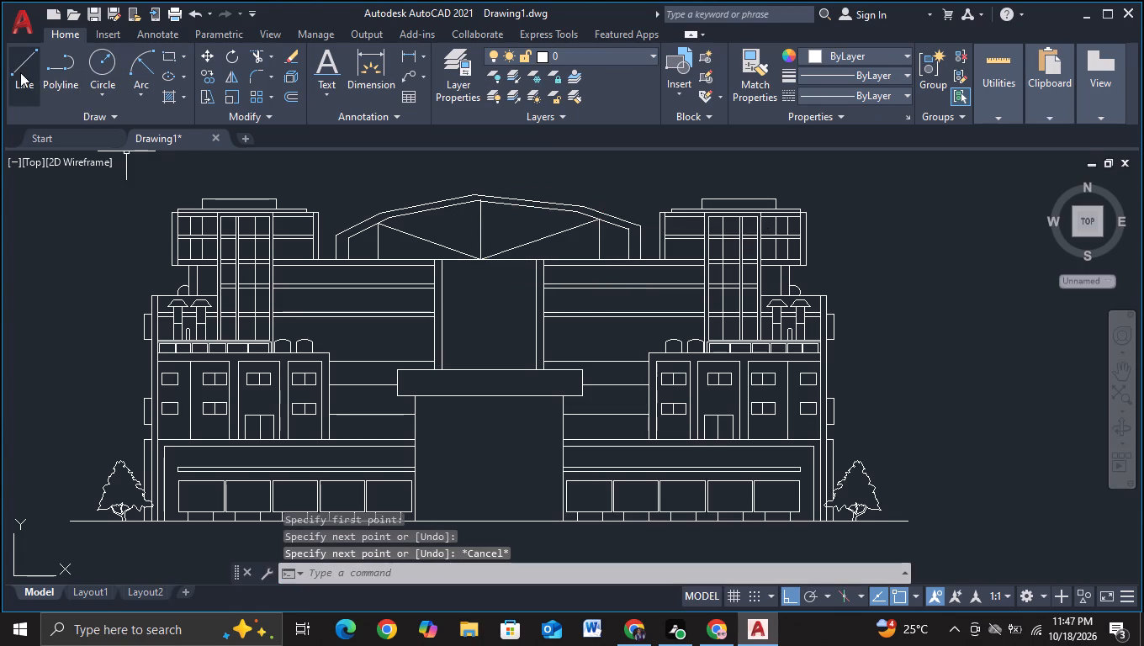
Draw crossing diagonals from the inner roof peak to the feet of the right and left vertical roof lines.
{"action": "left_click", "coordinate": [20, 72]}
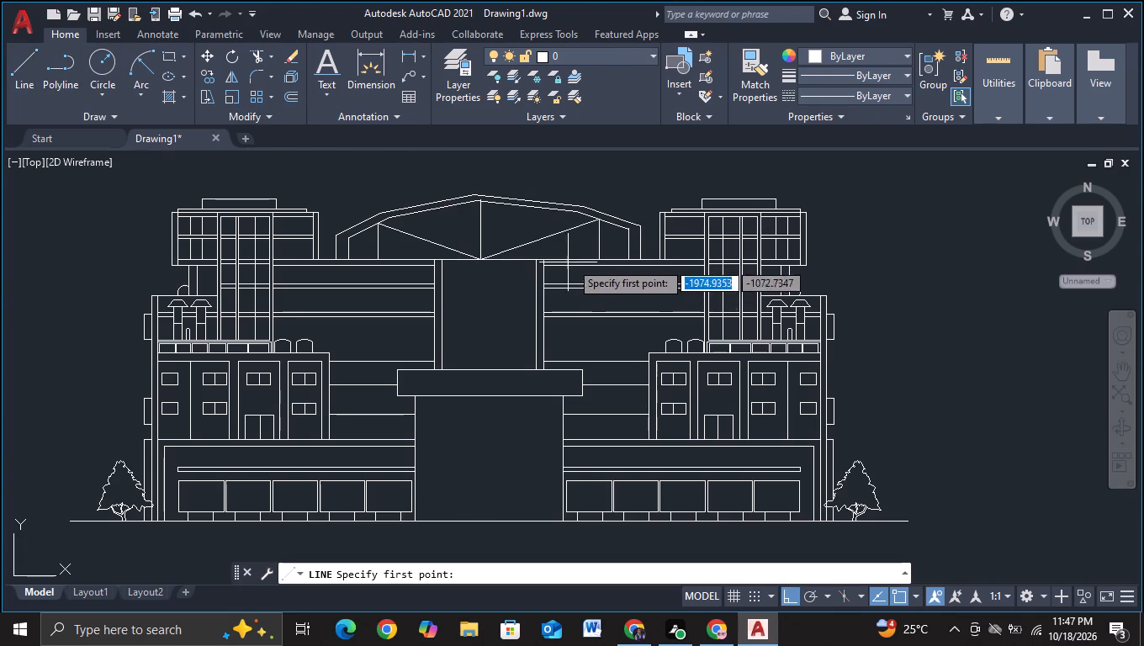
{"action": "left_click", "coordinate": [597, 257]}
{"action": "left_click", "coordinate": [482, 209]}
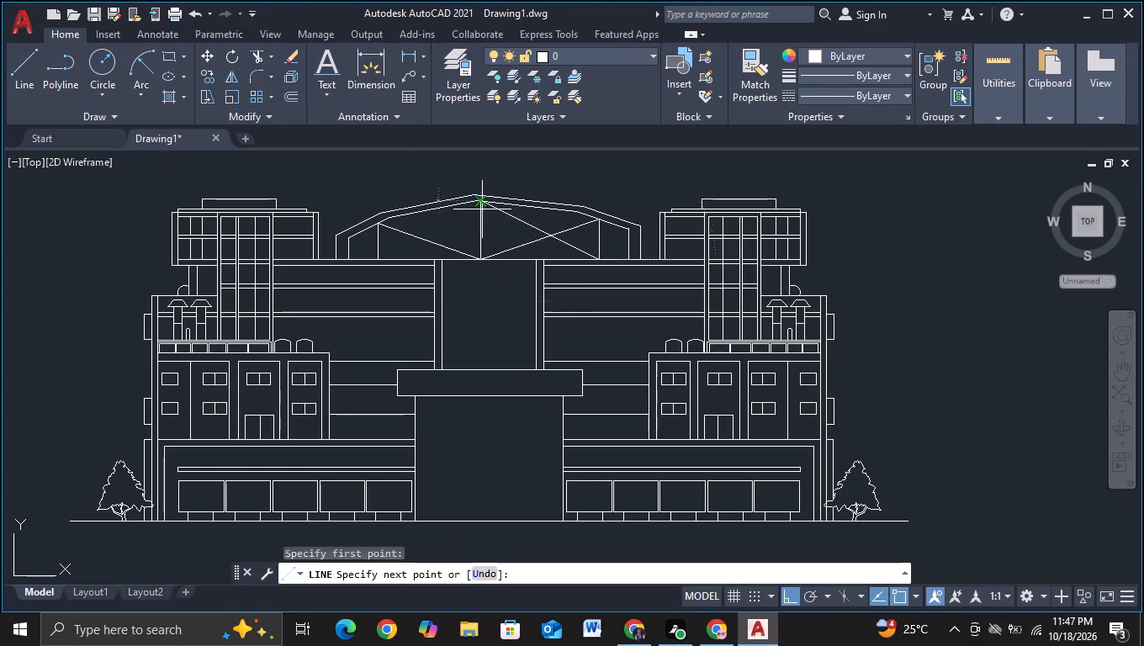
{"action": "key", "text": "Escape"}
{"action": "left_click", "coordinate": [18, 87]}
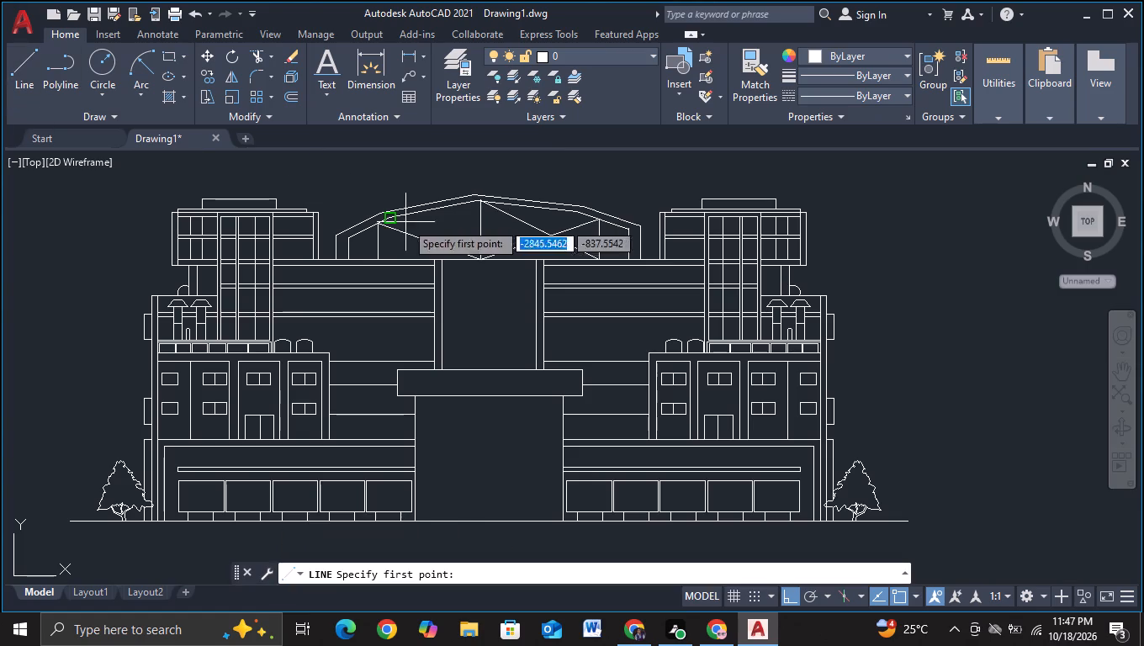
{"action": "left_click", "coordinate": [481, 207]}
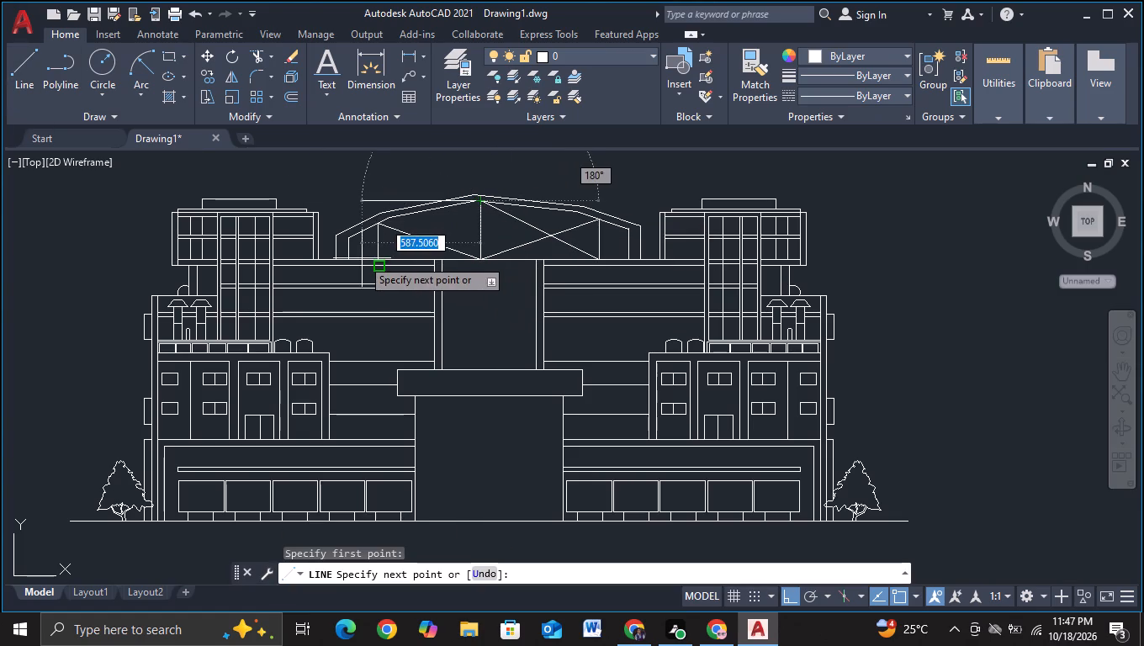
{"action": "left_click", "coordinate": [382, 258]}
{"action": "left_click", "coordinate": [379, 259]}
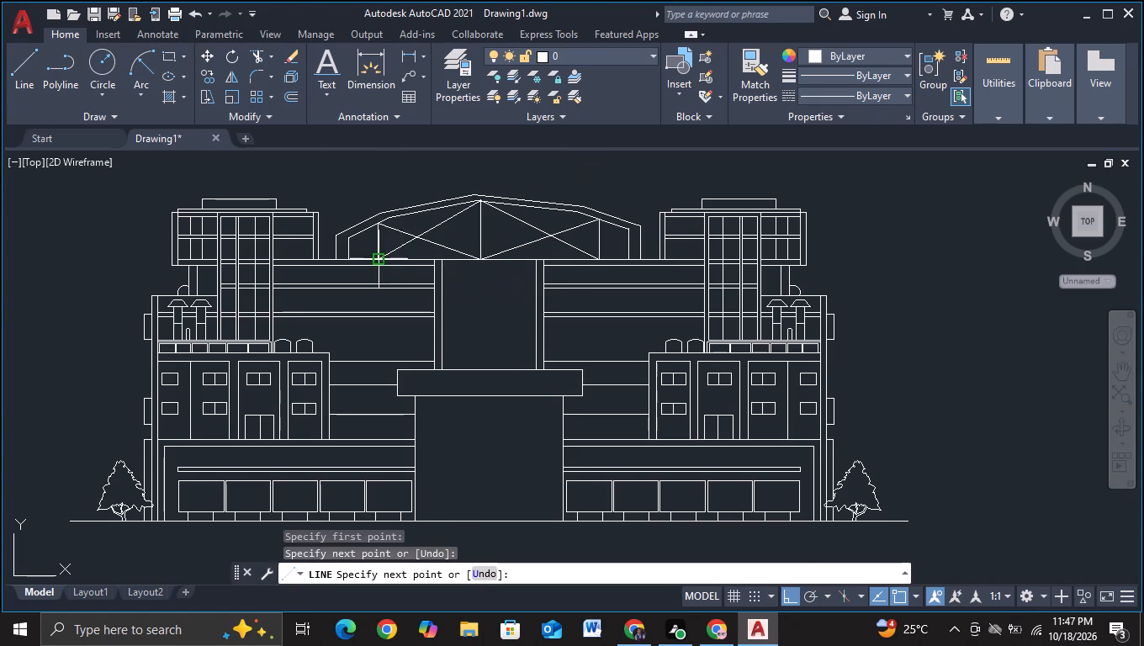
Draw a diagonal in each end bay from the outer vertical's foot to the inner outline's nearest lower corner.
{"action": "left_click", "coordinate": [347, 240]}
{"action": "key", "text": "Escape"}
{"action": "left_click", "coordinate": [21, 77]}
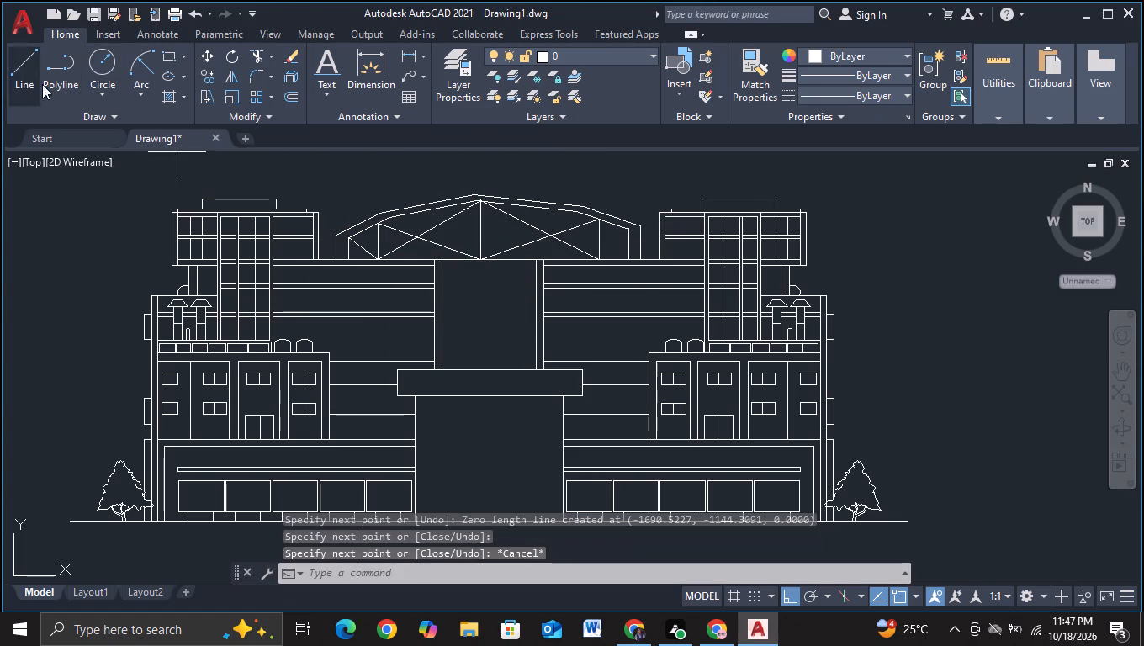
{"action": "left_click", "coordinate": [600, 257]}
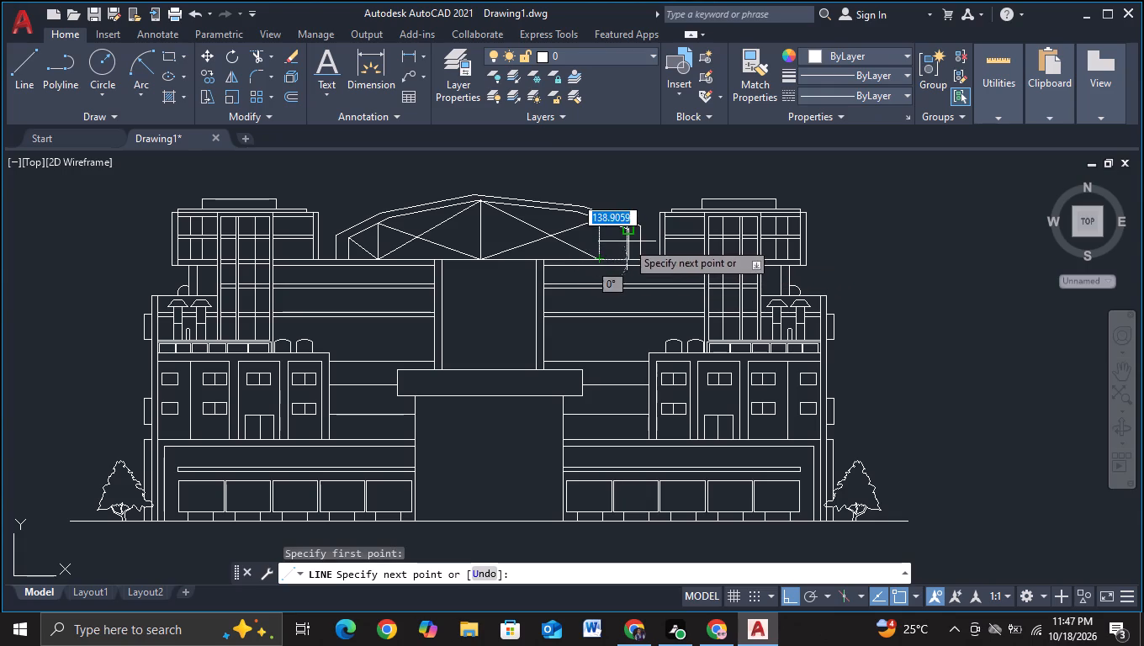
{"action": "left_click", "coordinate": [627, 241]}
{"action": "key", "text": "Escape"}
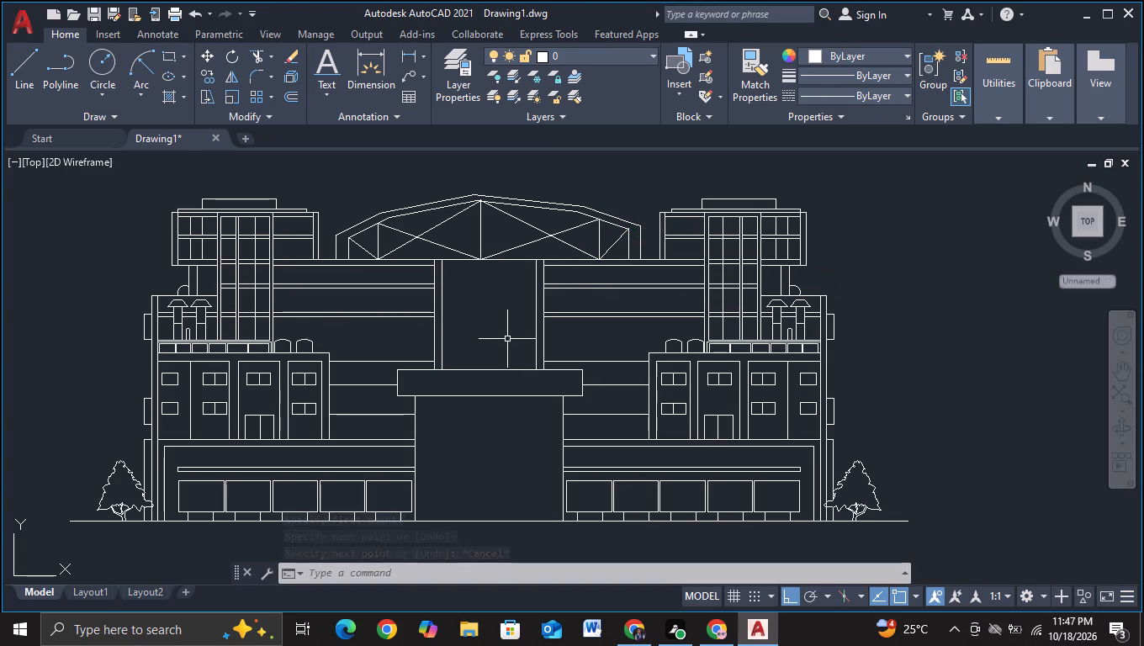
Draw a vertical line from the left crossing of the truss diagonals up past the outer roof line.
{"action": "left_click", "coordinate": [34, 68]}
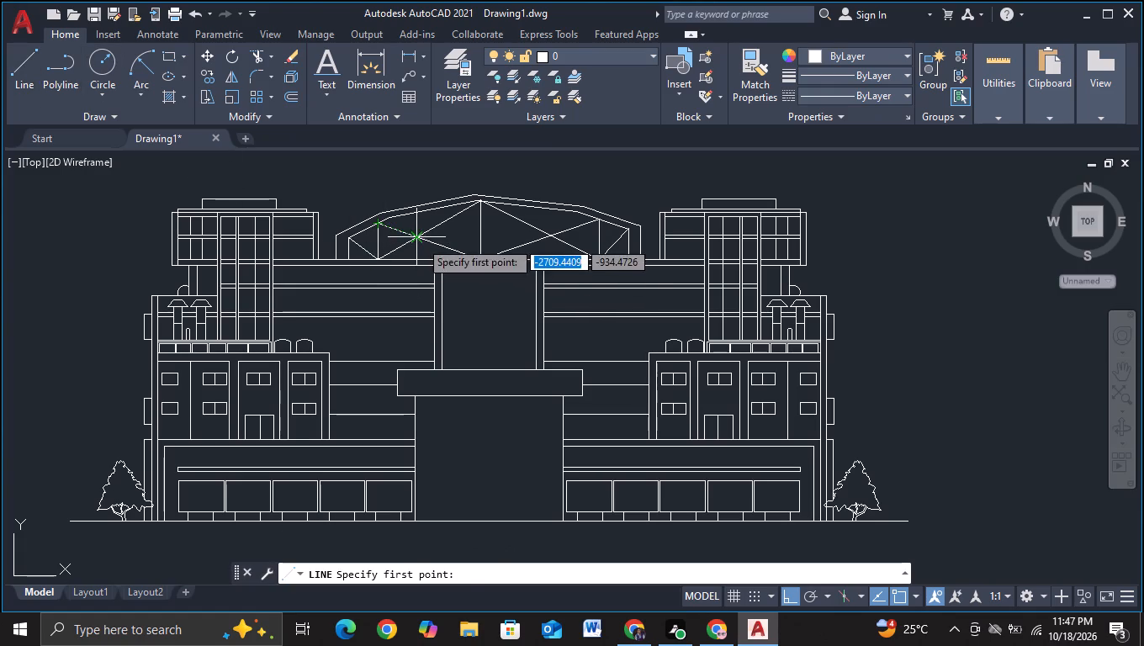
{"action": "left_click", "coordinate": [420, 240]}
{"action": "left_click", "coordinate": [418, 178]}
{"action": "key", "text": "Escape"}
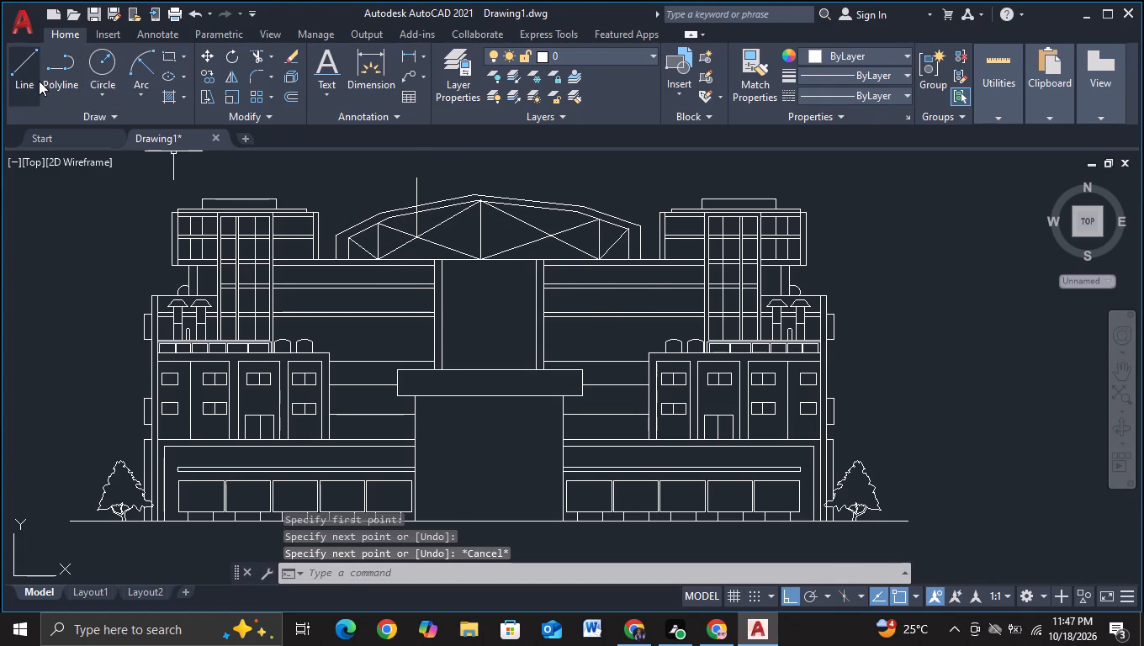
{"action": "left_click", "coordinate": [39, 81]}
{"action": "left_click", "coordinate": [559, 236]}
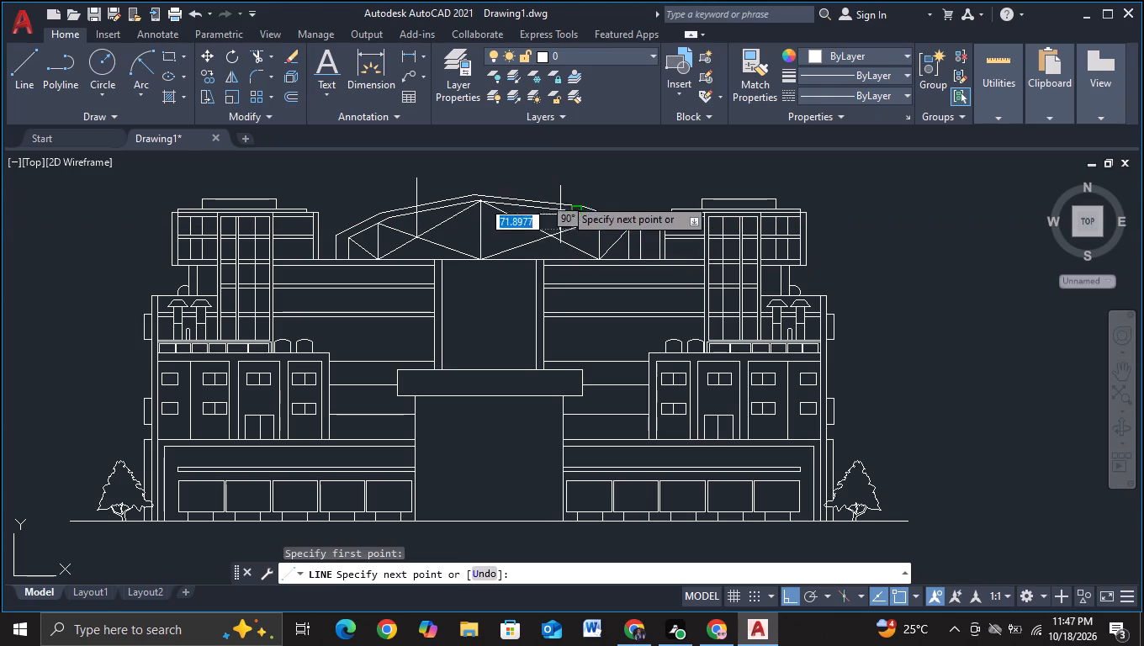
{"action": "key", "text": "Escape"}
Draw a vertical line from the right crossing of the truss diagonals up past the outer roof line.
{"action": "left_click", "coordinate": [19, 91]}
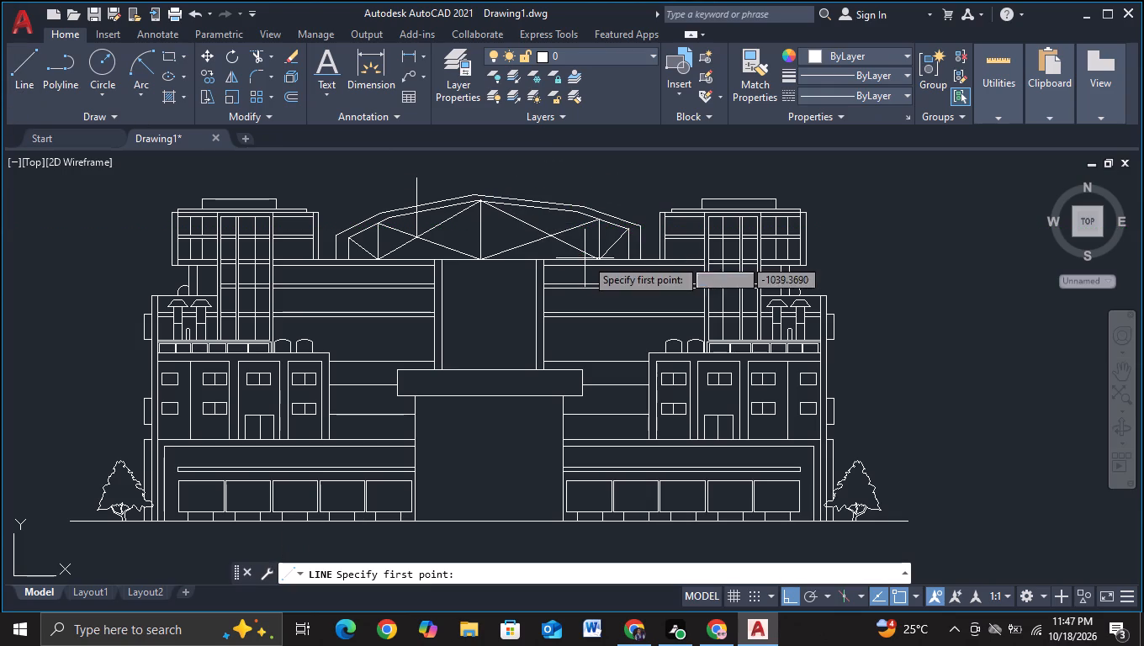
{"action": "left_click", "coordinate": [545, 237]}
{"action": "left_click", "coordinate": [553, 182]}
{"action": "key", "text": "Escape"}
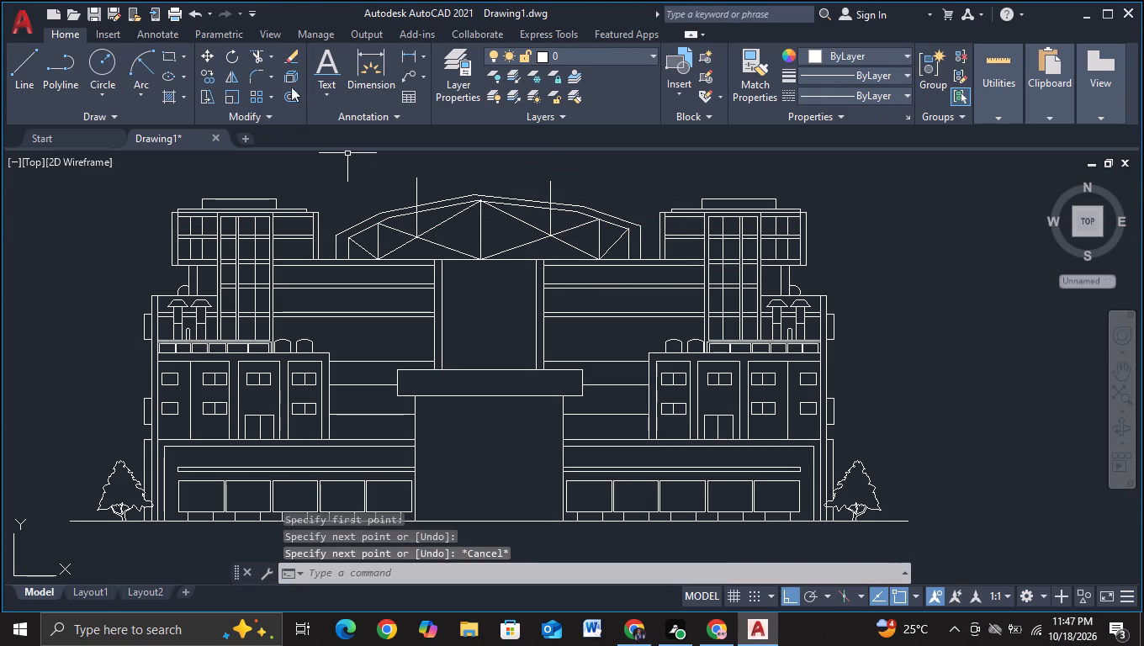
Trim both new truss verticals where they run past the inner roof outline and above the outer one.
{"action": "left_click", "coordinate": [256, 61]}
{"action": "left_click_drag", "start_coordinate": [391, 193], "coordinate": [580, 192]}
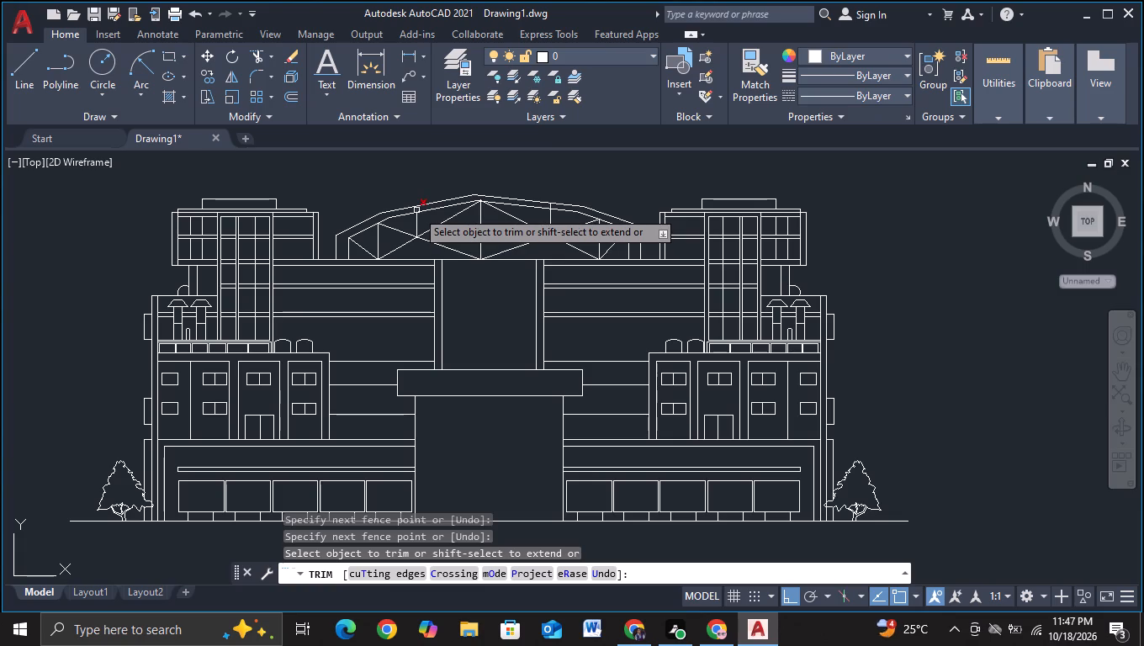
{"action": "left_click", "coordinate": [416, 210]}
{"action": "scroll", "coordinate": [558, 207], "scroll_direction": "up", "scroll_amount": 1}
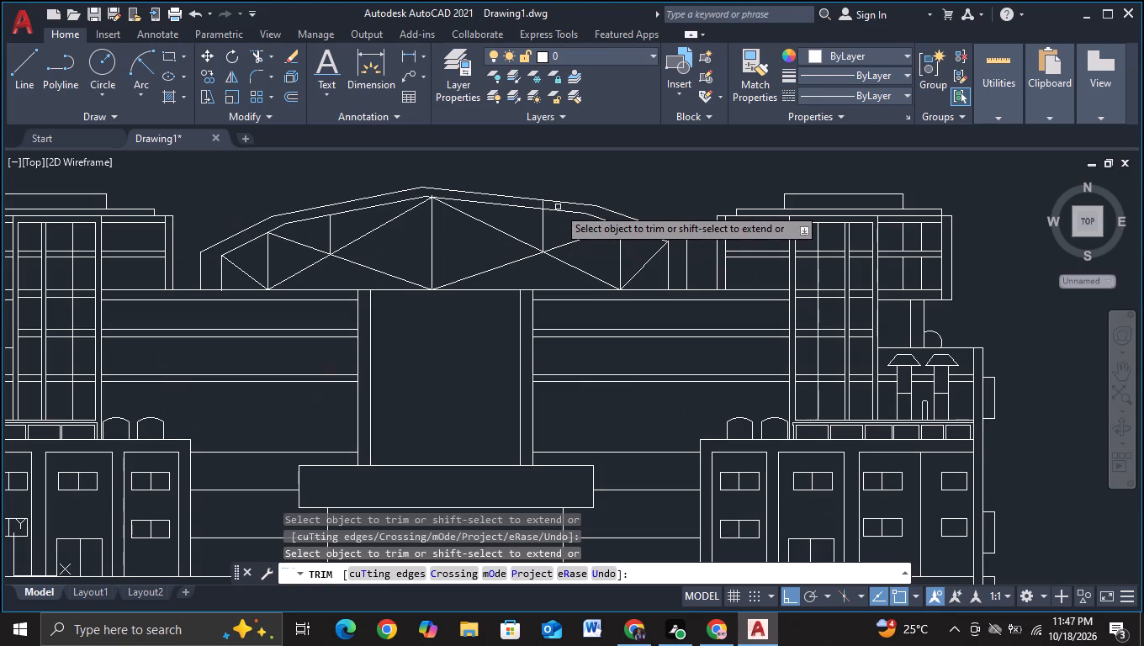
{"action": "left_click", "coordinate": [544, 207]}
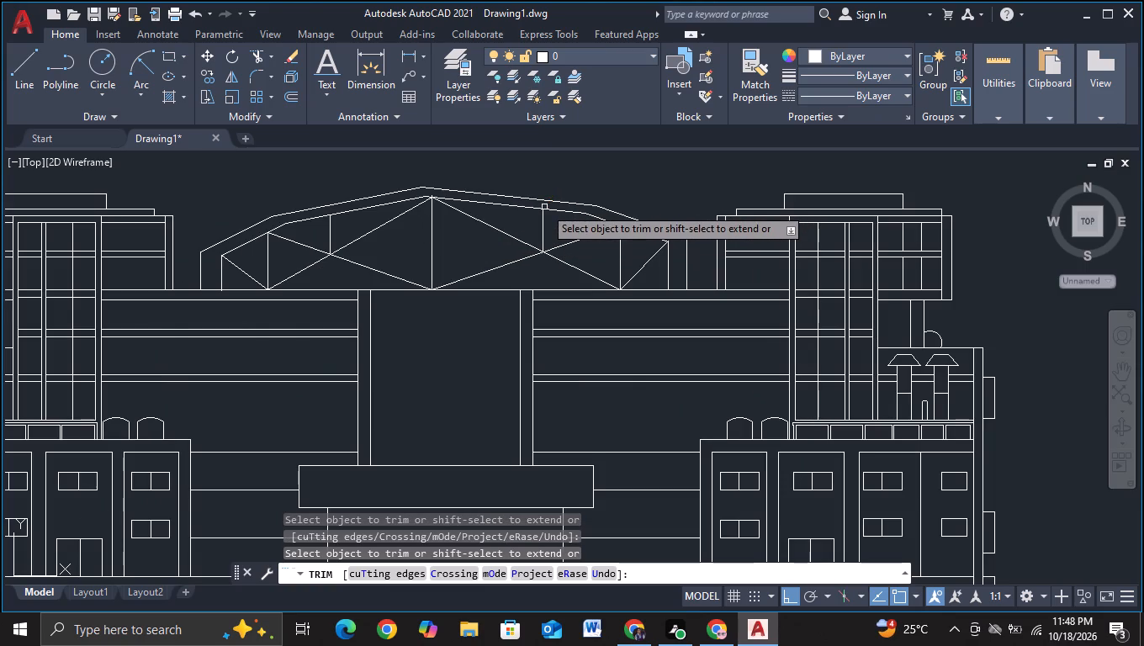
{"action": "scroll", "coordinate": [601, 166], "scroll_direction": "down", "scroll_amount": 1}
{"action": "scroll", "coordinate": [601, 166], "scroll_direction": "up", "scroll_amount": 1}
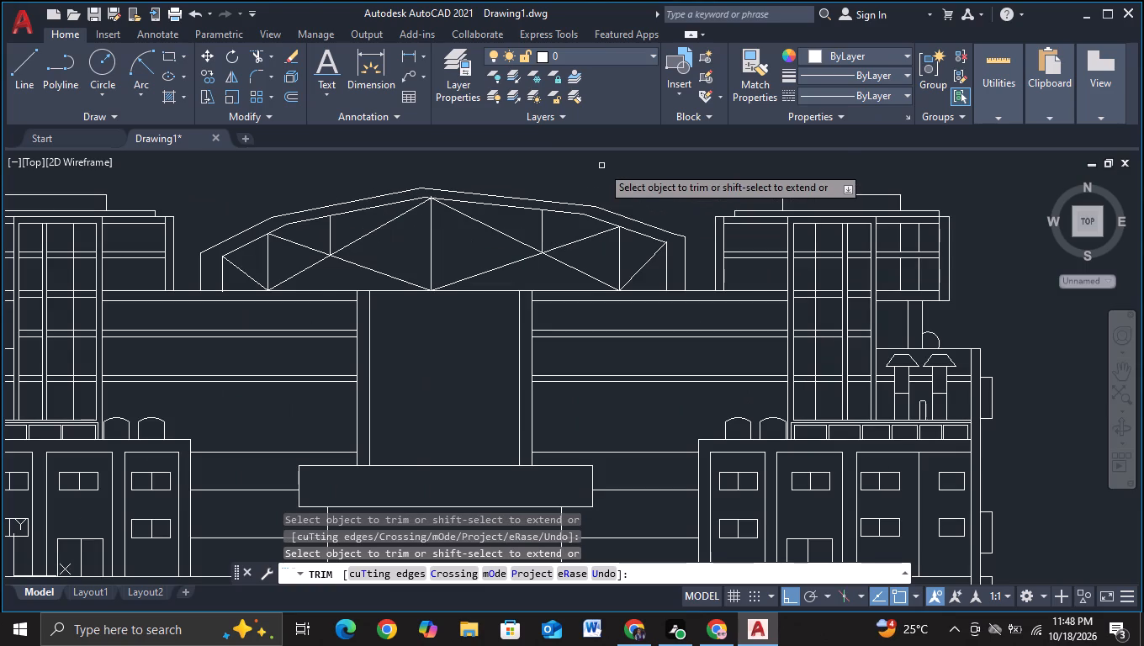
{"action": "middle_click_drag", "start_coordinate": [601, 166], "coordinate": [655, 173]}
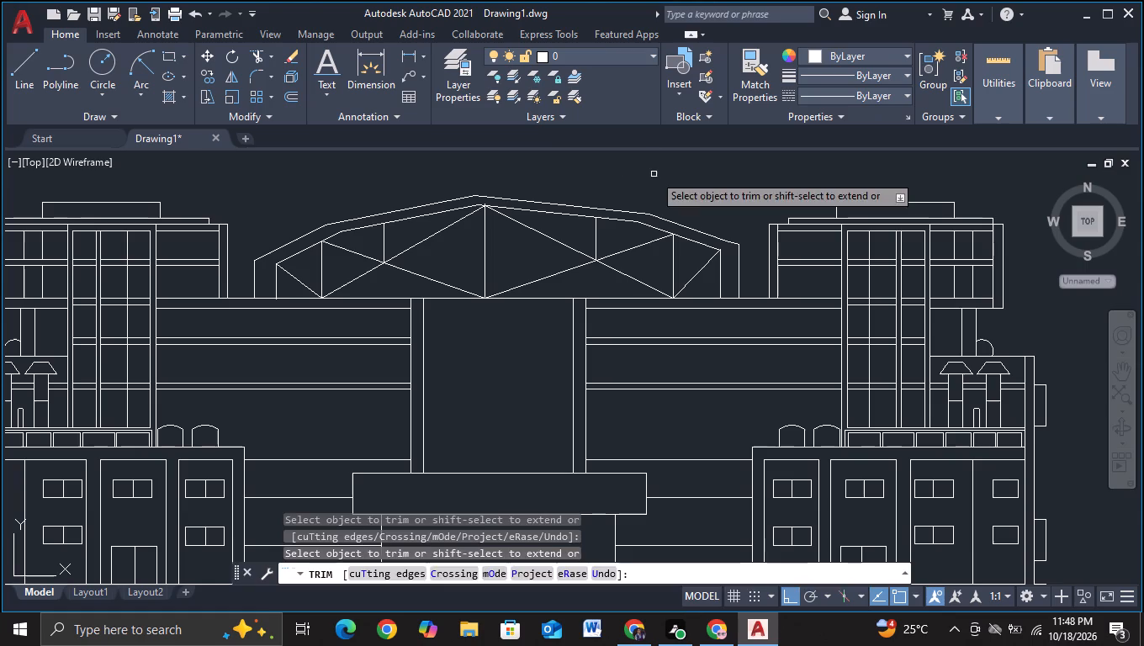
{"action": "key", "text": "Escape"}
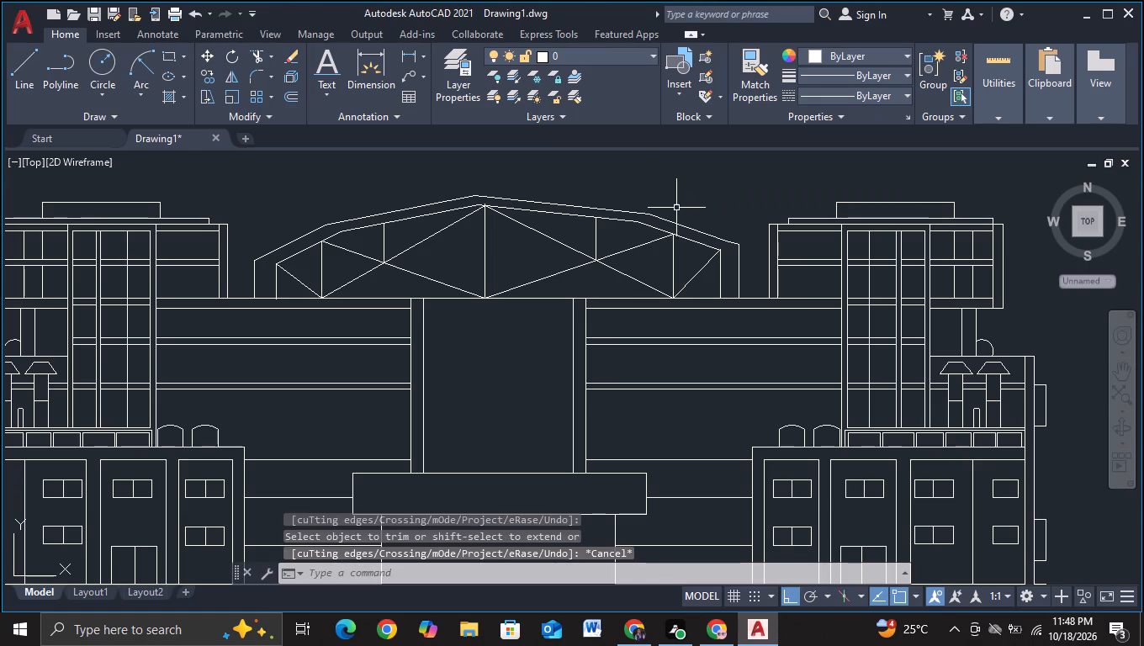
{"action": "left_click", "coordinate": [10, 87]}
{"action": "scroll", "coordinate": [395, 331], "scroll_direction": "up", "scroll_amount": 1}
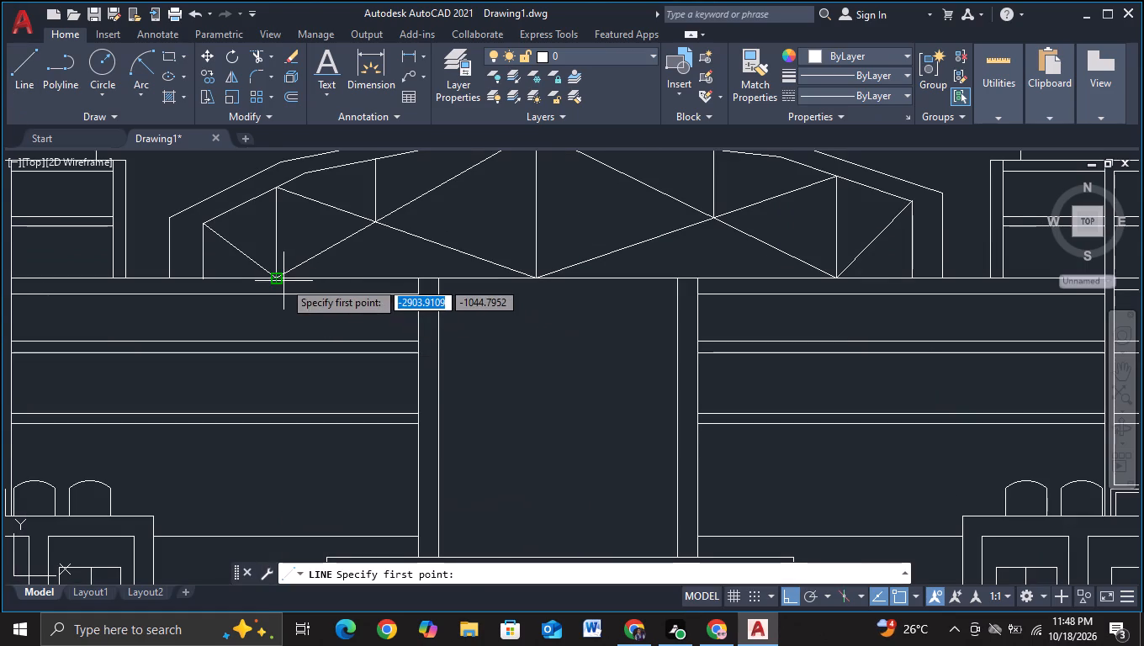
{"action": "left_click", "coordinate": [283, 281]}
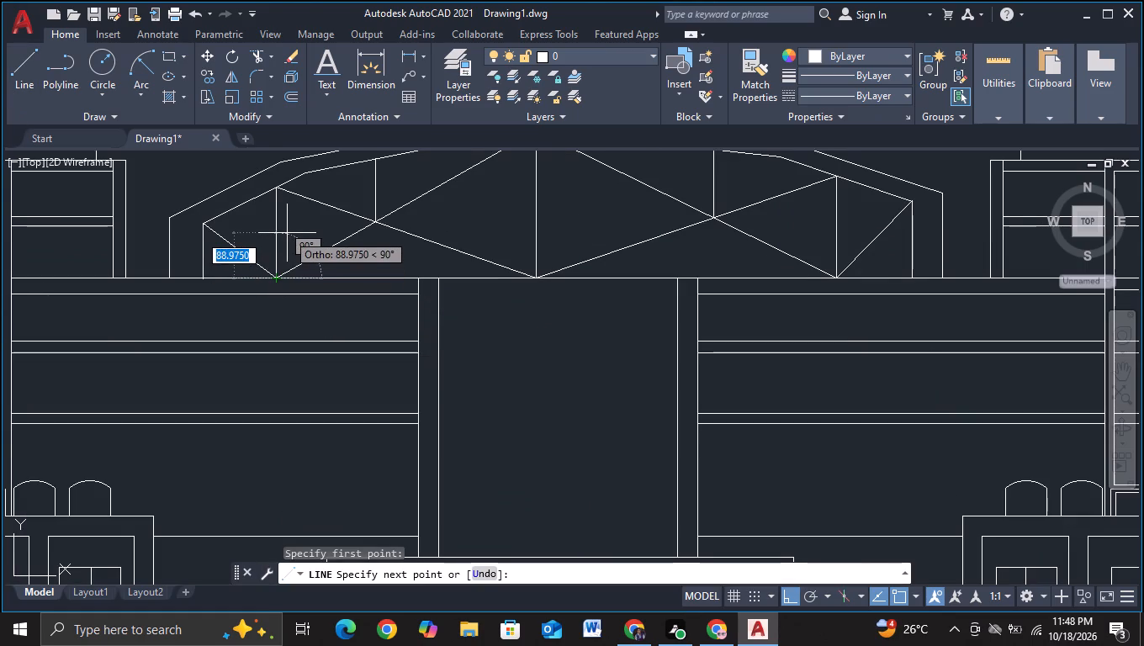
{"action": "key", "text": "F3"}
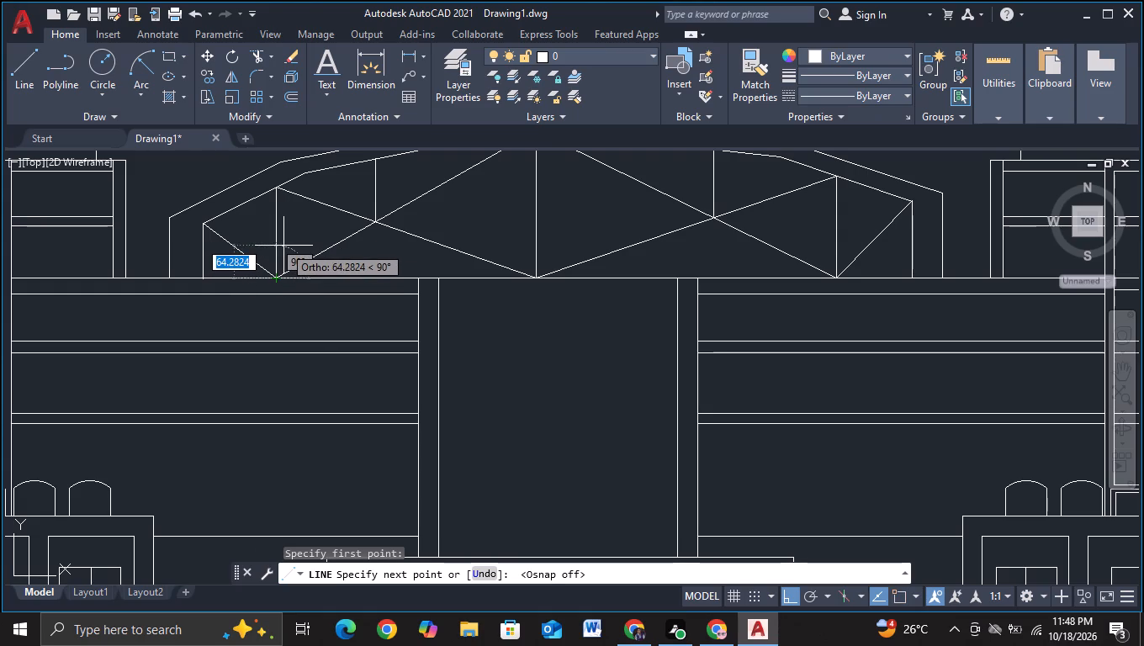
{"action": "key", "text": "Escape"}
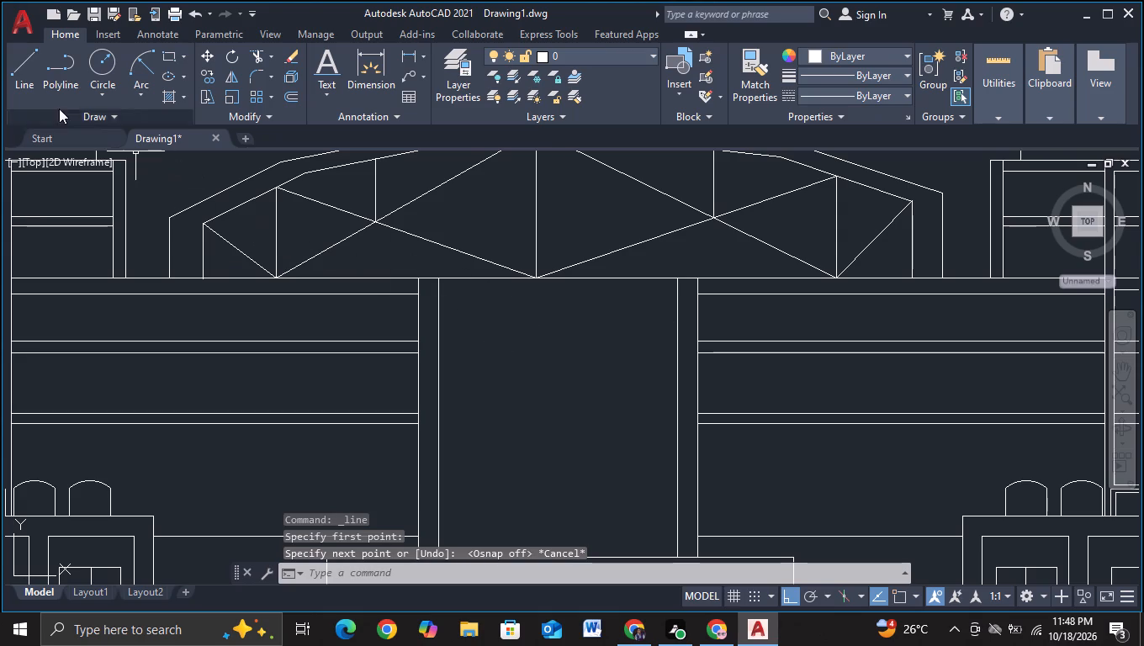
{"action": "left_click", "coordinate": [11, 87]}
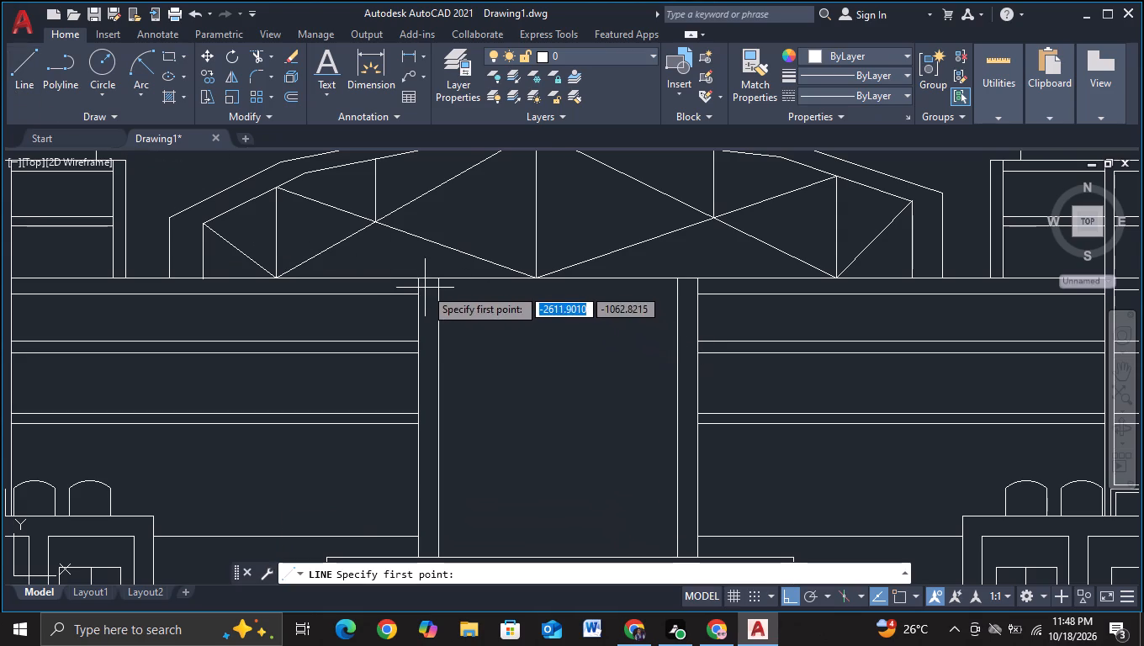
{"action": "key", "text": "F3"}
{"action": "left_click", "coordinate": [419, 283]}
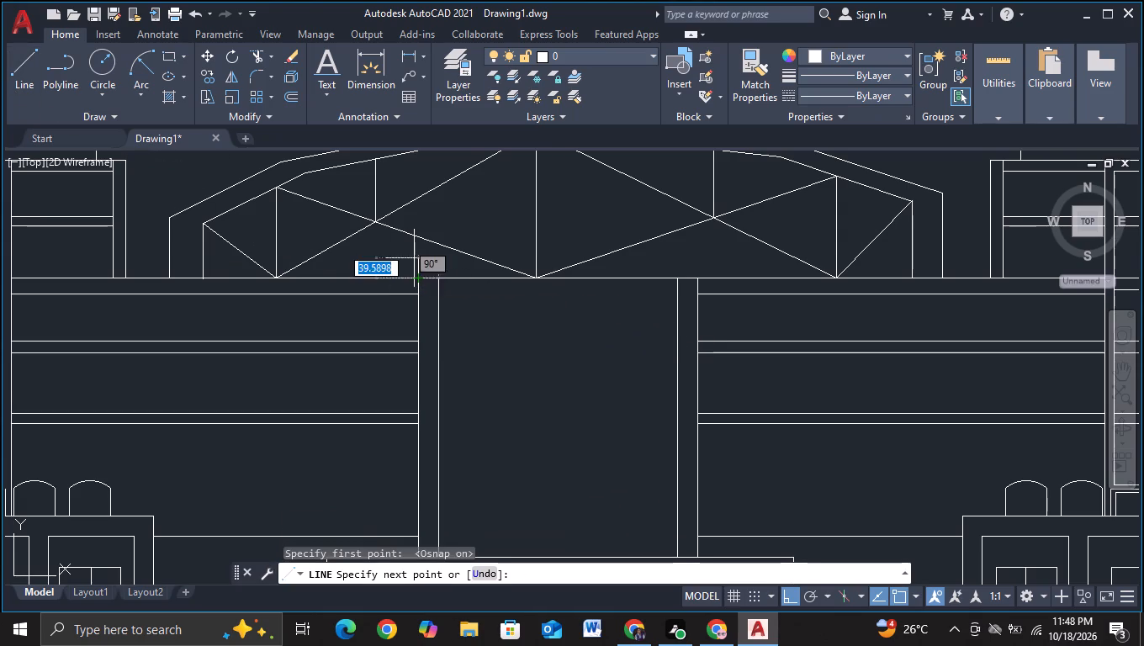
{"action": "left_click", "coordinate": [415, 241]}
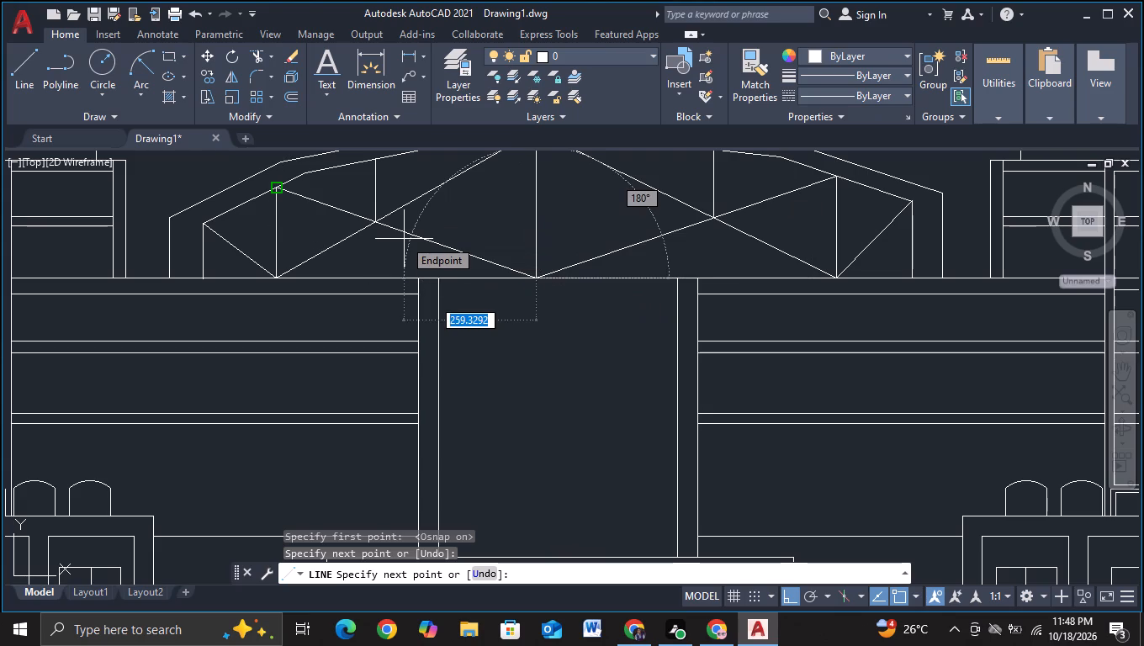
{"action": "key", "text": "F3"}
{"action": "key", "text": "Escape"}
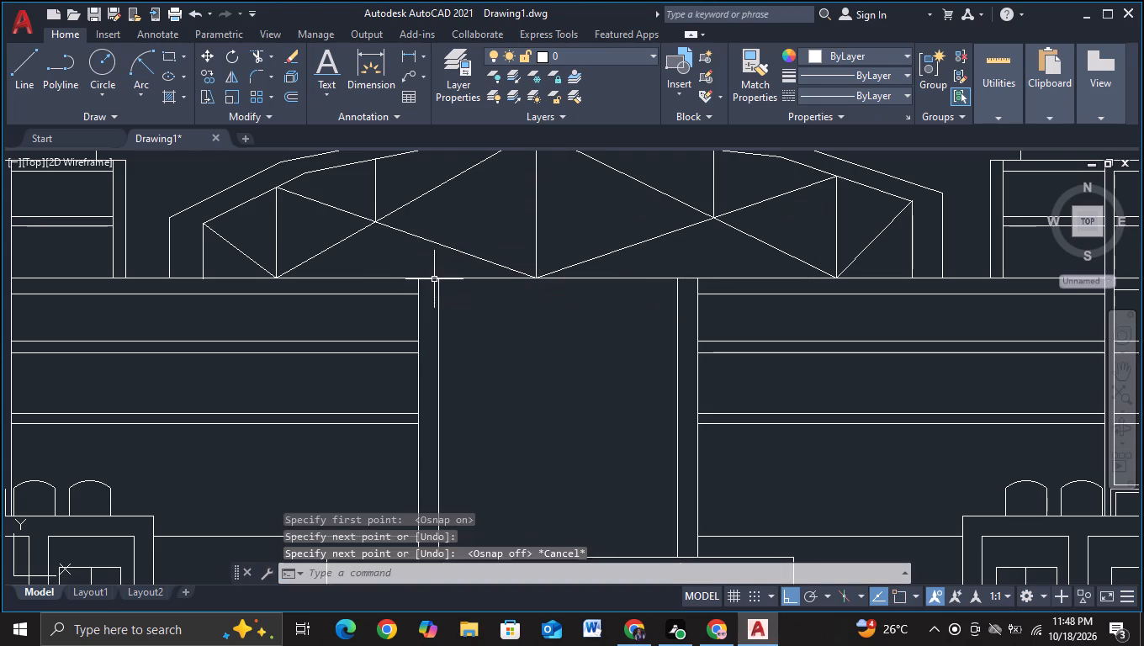
Draw a three-sided cap about 547 wide and 54 high above the central shaft, starting and ending at its outer top corners.
{"action": "left_click", "coordinate": [24, 84]}
{"action": "scroll", "coordinate": [427, 283], "scroll_direction": "up", "scroll_amount": 2}
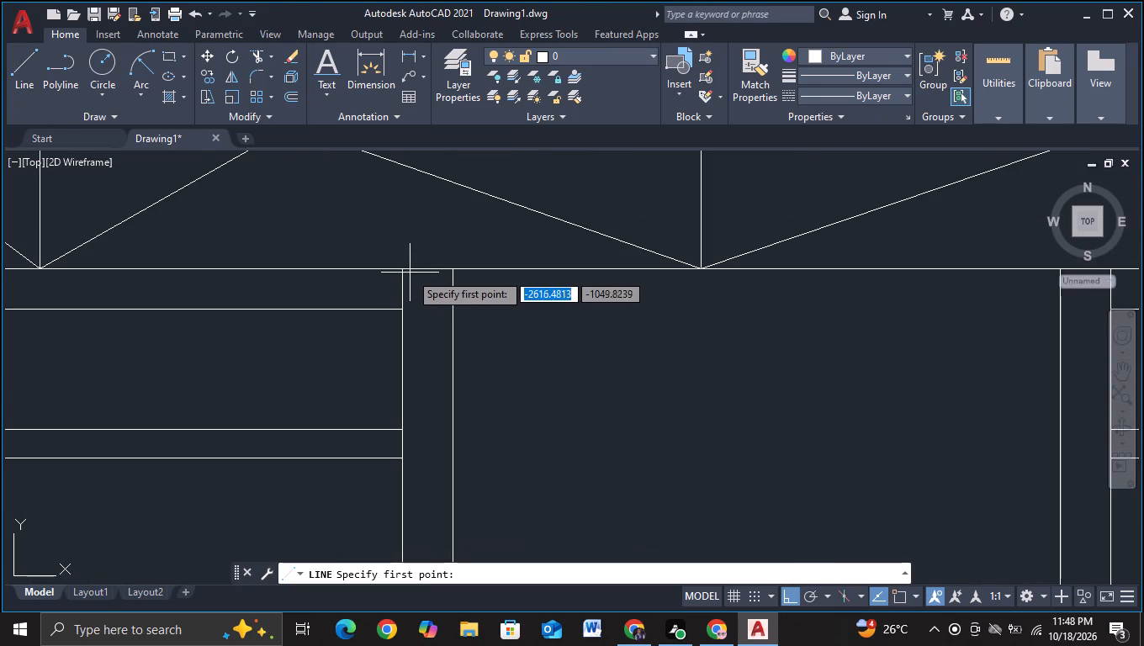
{"action": "key", "text": "F3"}
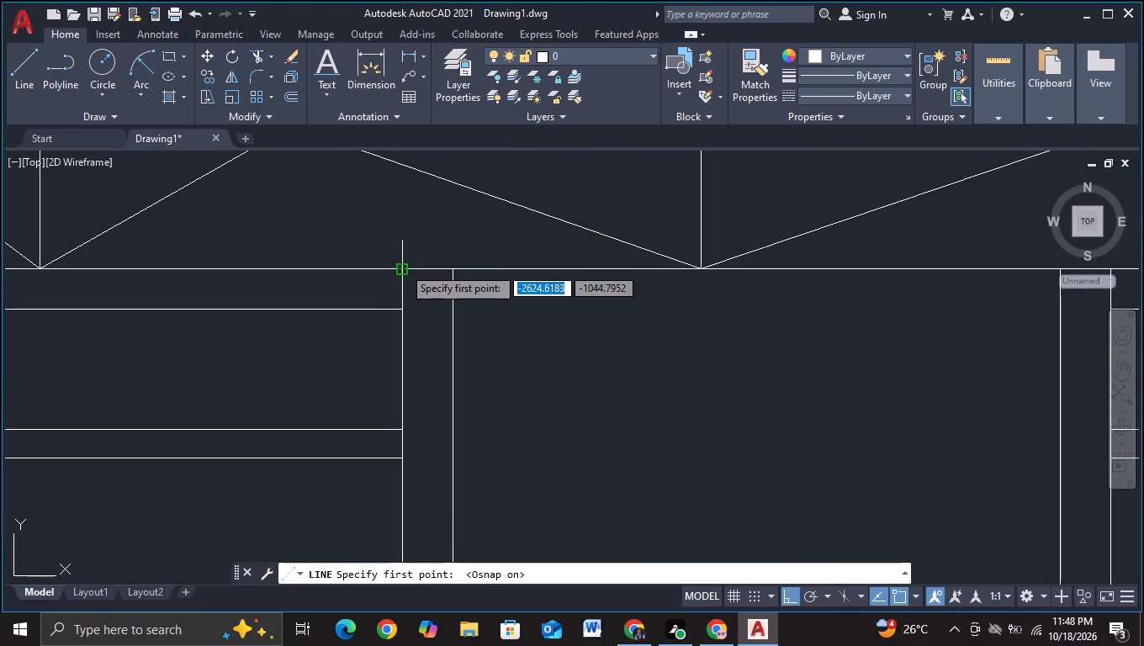
{"action": "left_click", "coordinate": [403, 267]}
{"action": "left_click", "coordinate": [405, 199]}
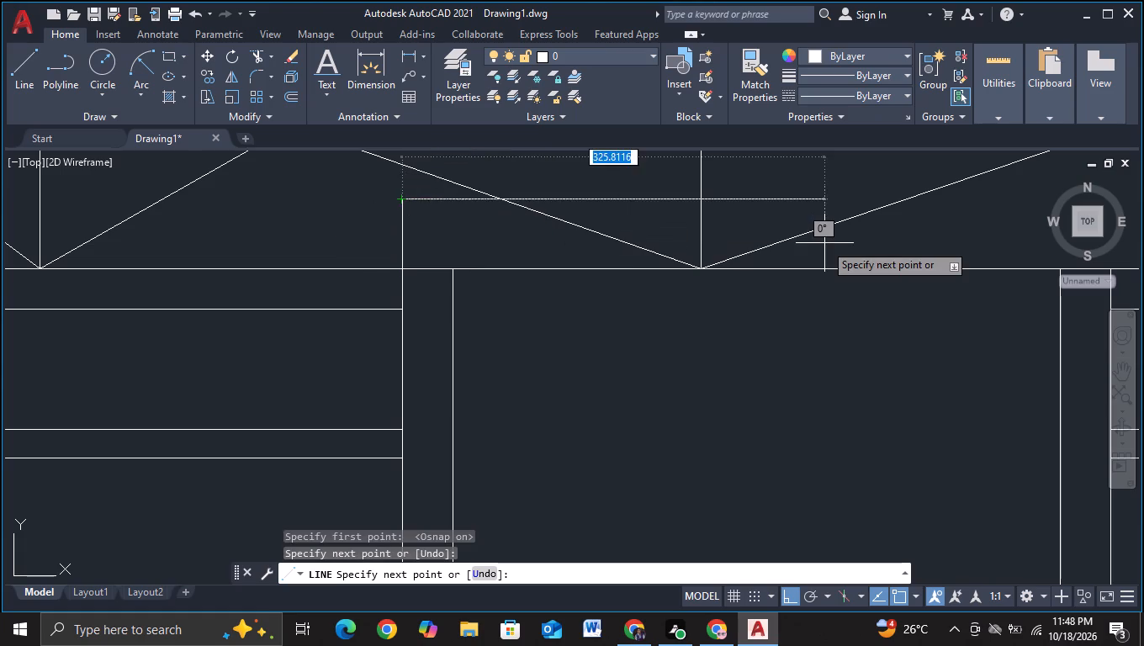
{"action": "scroll", "coordinate": [824, 243], "scroll_direction": "down", "scroll_amount": 2}
{"action": "middle_click_drag", "start_coordinate": [824, 243], "coordinate": [479, 269]}
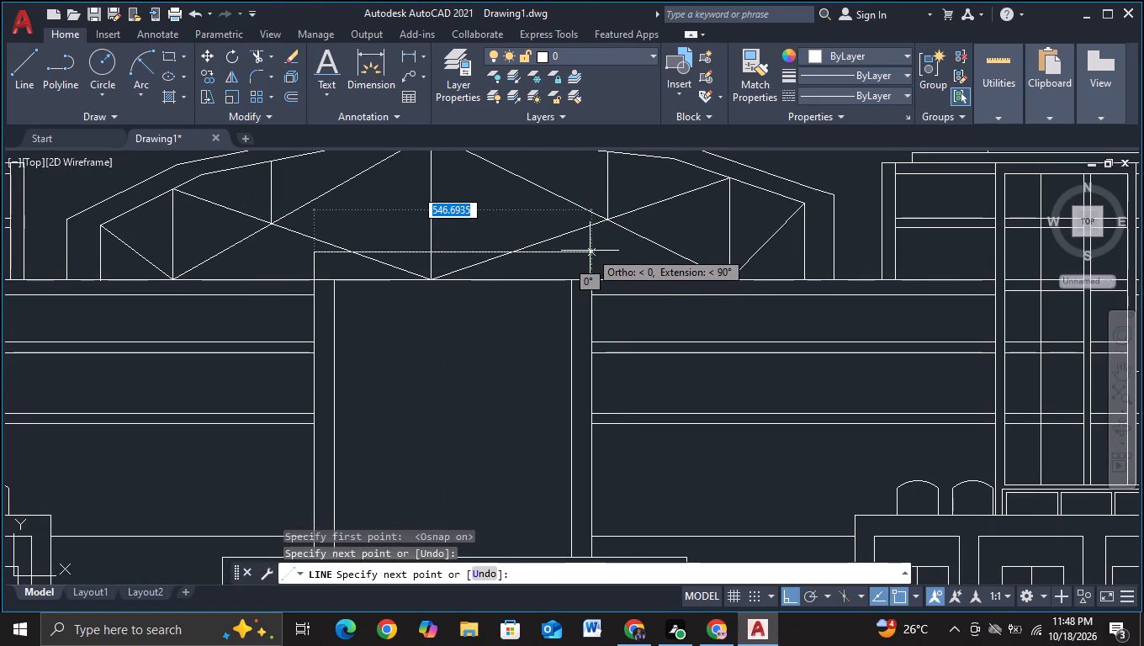
{"action": "left_click", "coordinate": [590, 251]}
{"action": "left_click", "coordinate": [595, 281]}
{"action": "key", "text": "Escape"}
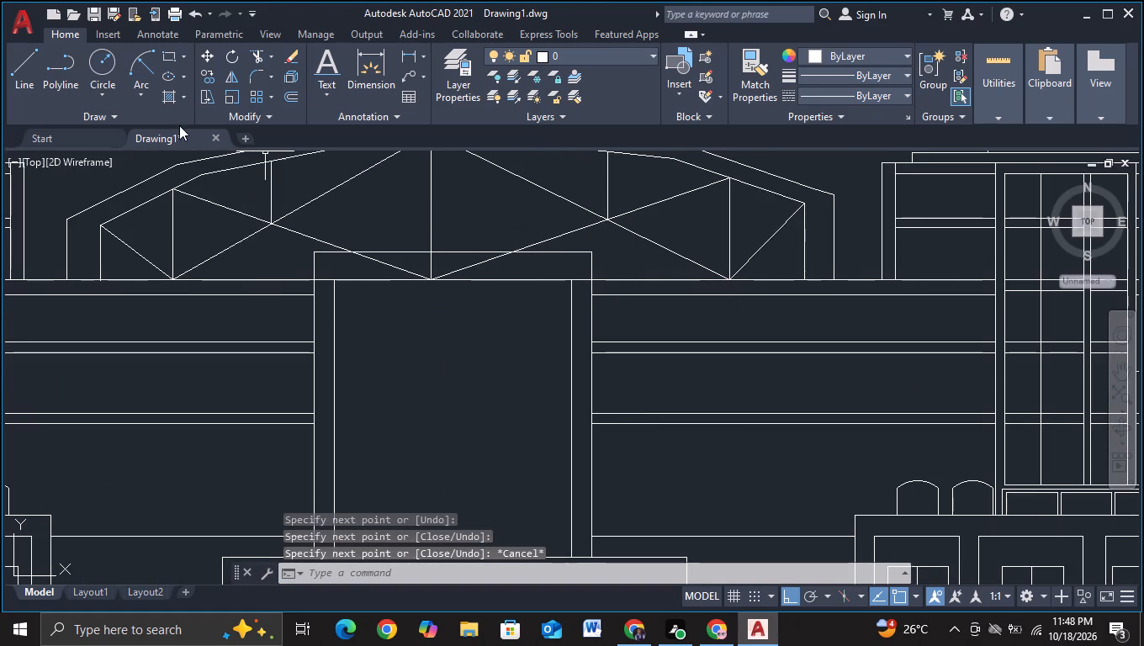
Trim the central truss vertical and the two diagonals where they run inside the new cap.
{"action": "left_click", "coordinate": [253, 51]}
{"action": "left_click_drag", "start_coordinate": [334, 264], "coordinate": [494, 282]}
{"action": "key", "text": "ctrl+z"}
{"action": "left_click_drag", "start_coordinate": [355, 267], "coordinate": [502, 273]}
{"action": "scroll", "coordinate": [452, 322], "scroll_direction": "down", "scroll_amount": 1}
{"action": "middle_click_drag", "start_coordinate": [485, 369], "coordinate": [510, 349]}
{"action": "key", "text": "Escape"}
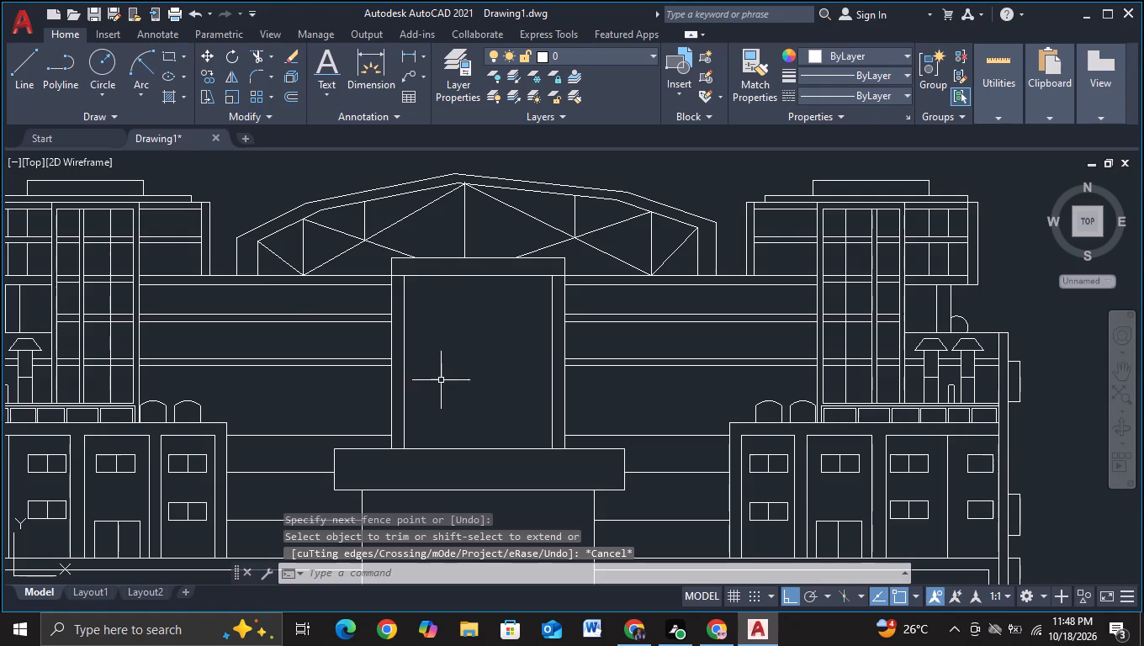
Draw a short diagonal from each truss crossing down toward the central shaft, to its left edge and its inner right top corner.
{"action": "left_click", "coordinate": [17, 73]}
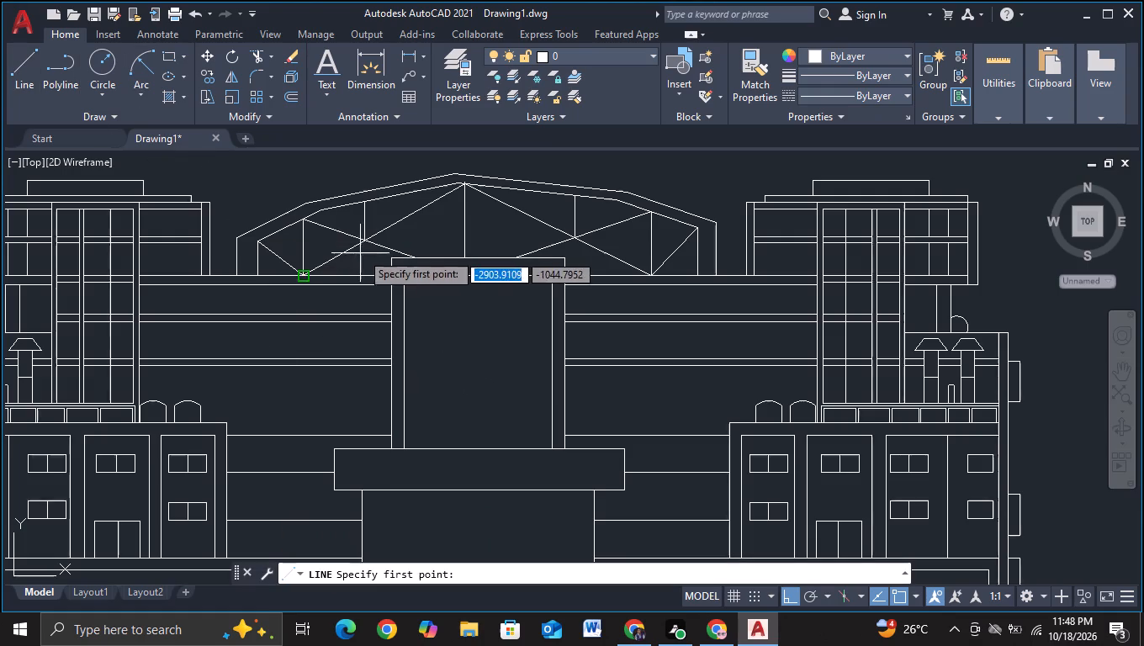
{"action": "left_click", "coordinate": [363, 241]}
{"action": "left_click", "coordinate": [354, 307]}
{"action": "key", "text": "Escape"}
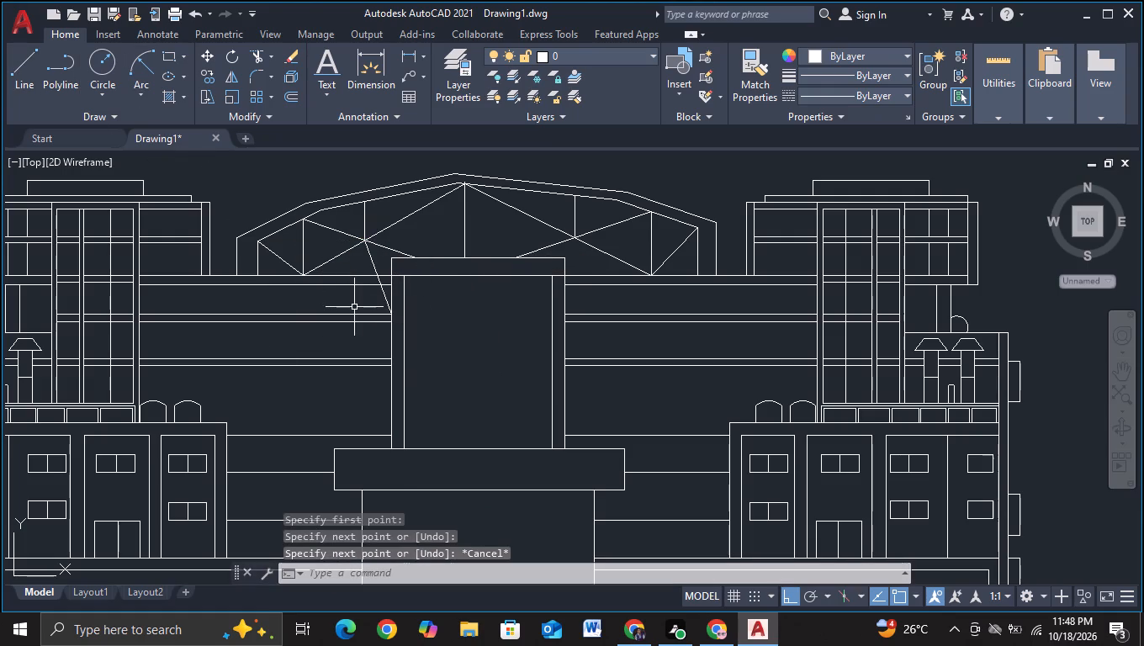
{"action": "left_click", "coordinate": [14, 73]}
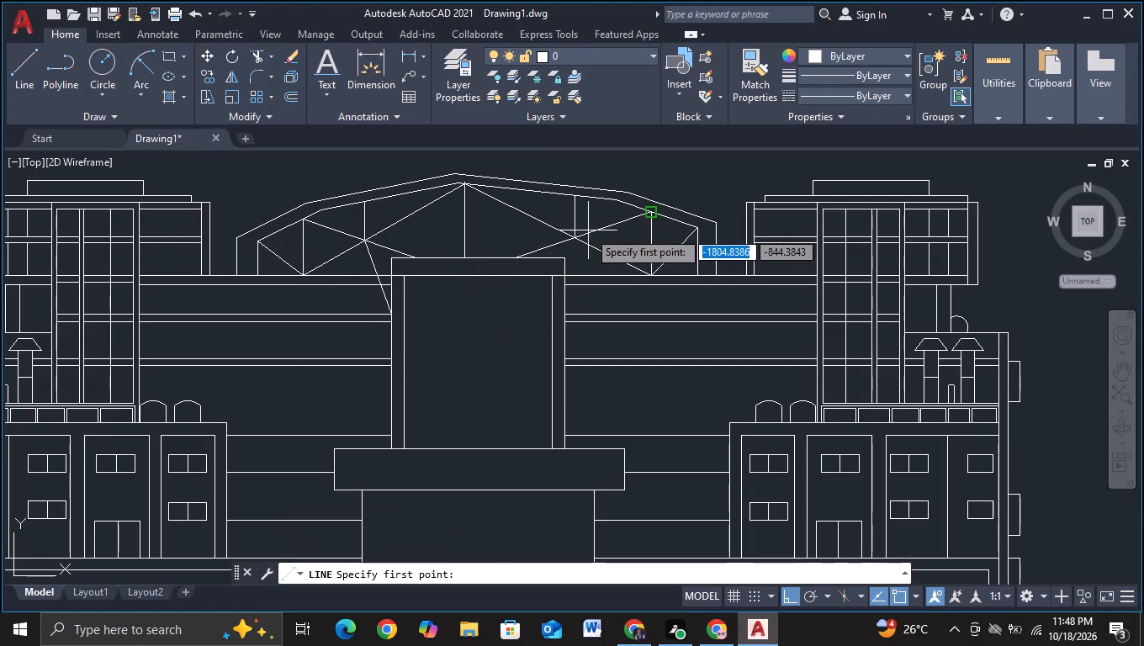
{"action": "left_click", "coordinate": [573, 240]}
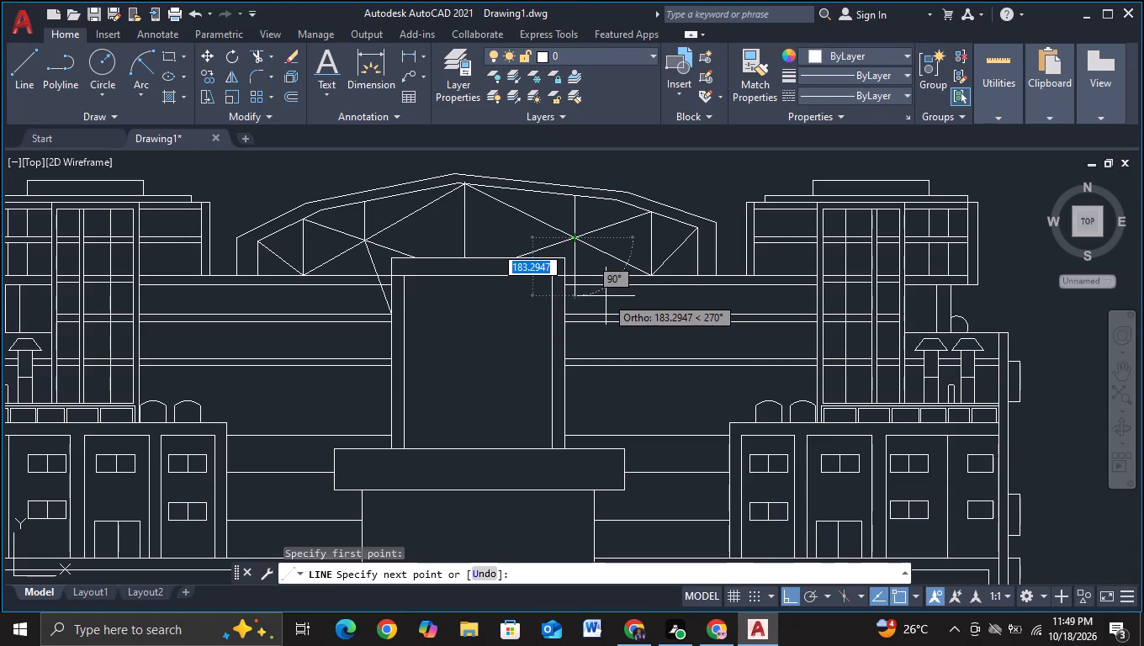
{"action": "left_click", "coordinate": [551, 272]}
{"action": "key", "text": "Escape"}
Trim the left short diagonal below the horizontal line joining the buildings and the right one inside the cap.
{"action": "left_click", "coordinate": [253, 51]}
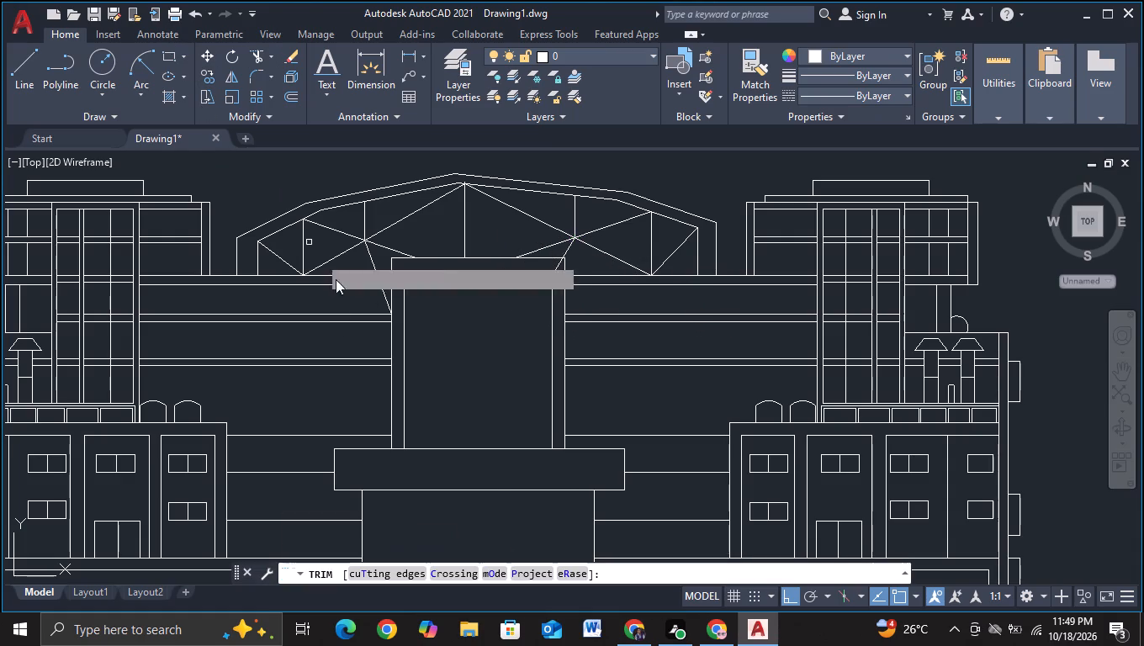
{"action": "left_click", "coordinate": [384, 291]}
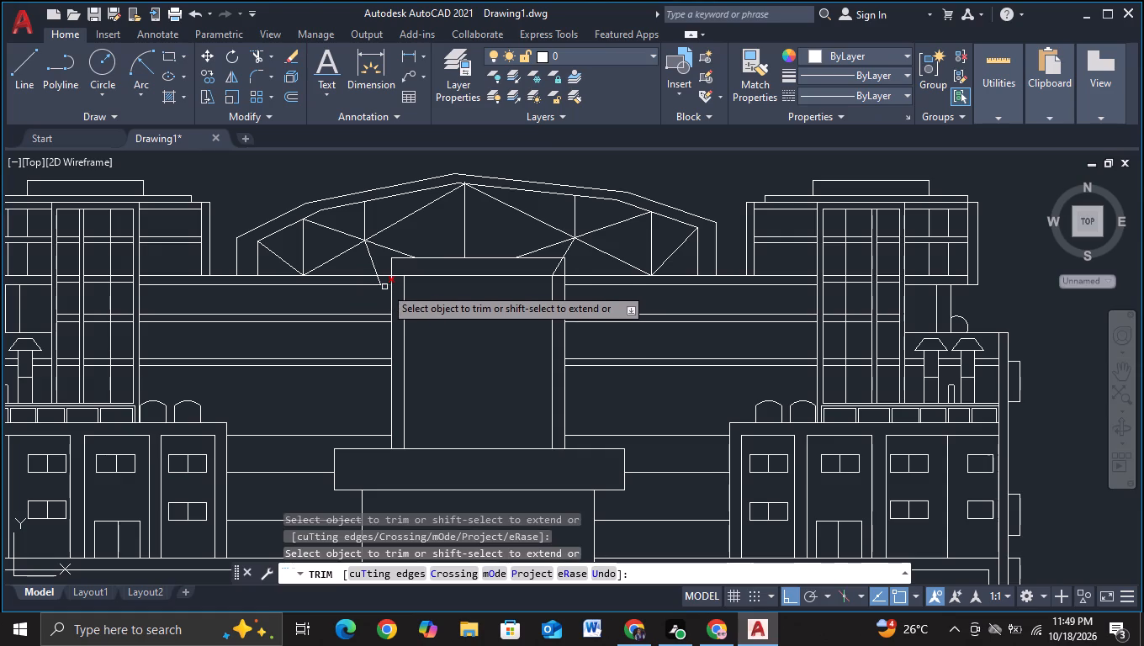
{"action": "left_click", "coordinate": [381, 283]}
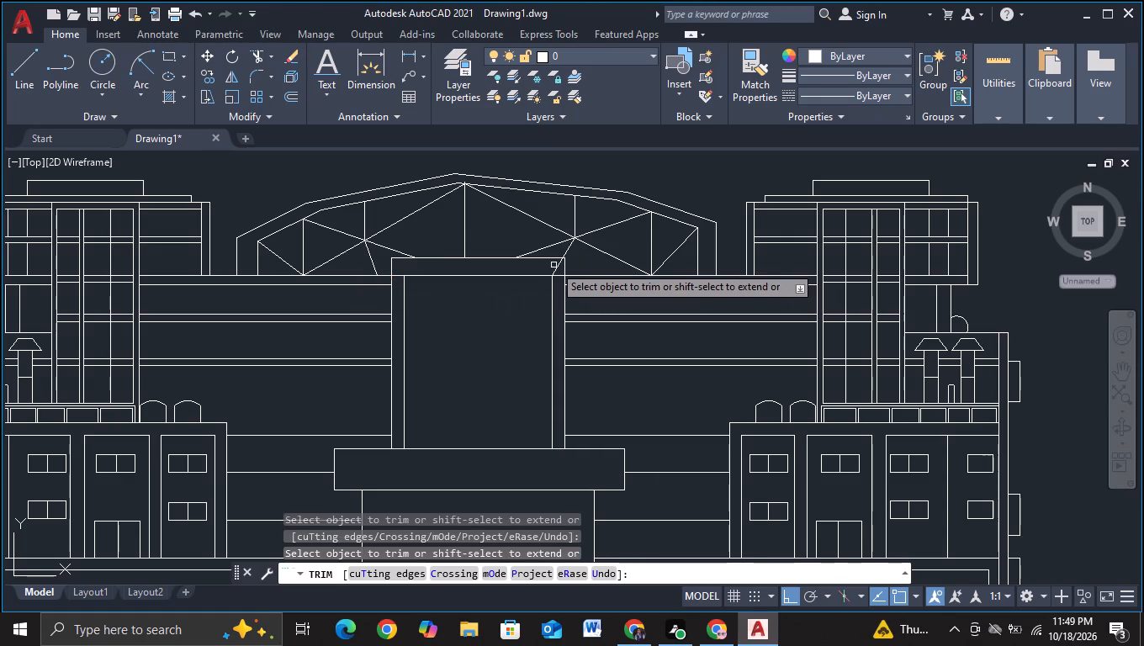
{"action": "left_click", "coordinate": [554, 268]}
{"action": "scroll", "coordinate": [429, 336], "scroll_direction": "down", "scroll_amount": 1}
{"action": "middle_click_drag", "start_coordinate": [448, 347], "coordinate": [453, 333]}
{"action": "key", "text": "Escape"}
Draw two diagonals from the foot of the central truss vertical at the cap up to the tops of the verticals on either side.
{"action": "left_click", "coordinate": [29, 71]}
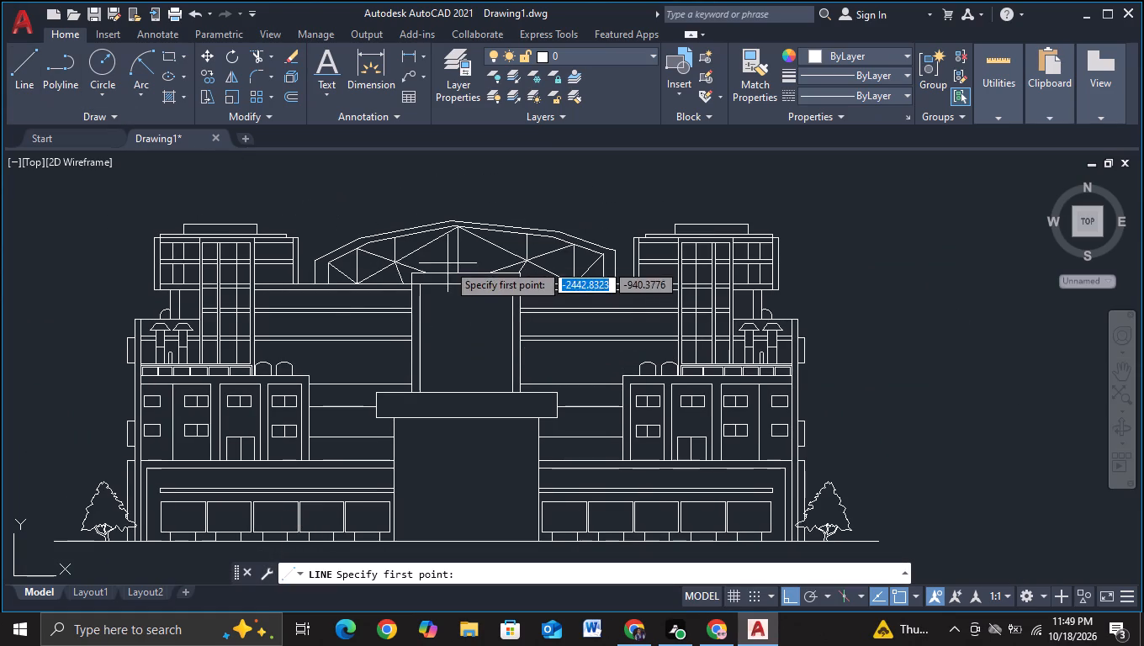
{"action": "left_click", "coordinate": [458, 267]}
{"action": "left_click", "coordinate": [400, 241]}
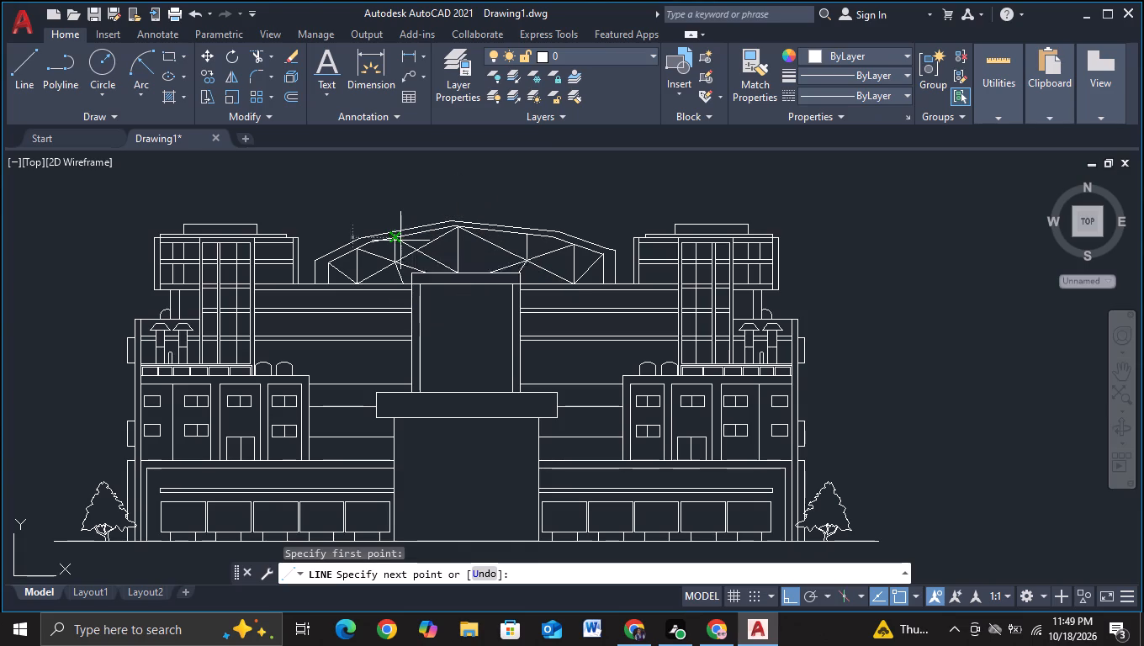
{"action": "key", "text": "Escape"}
{"action": "left_click", "coordinate": [27, 76]}
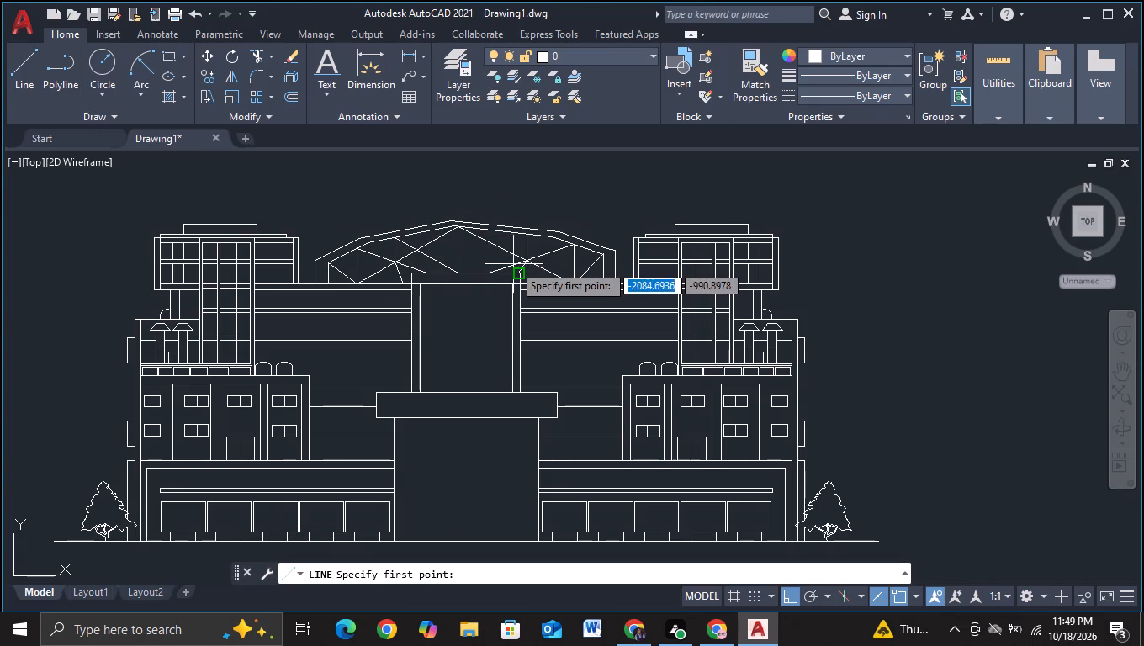
{"action": "left_click", "coordinate": [463, 269]}
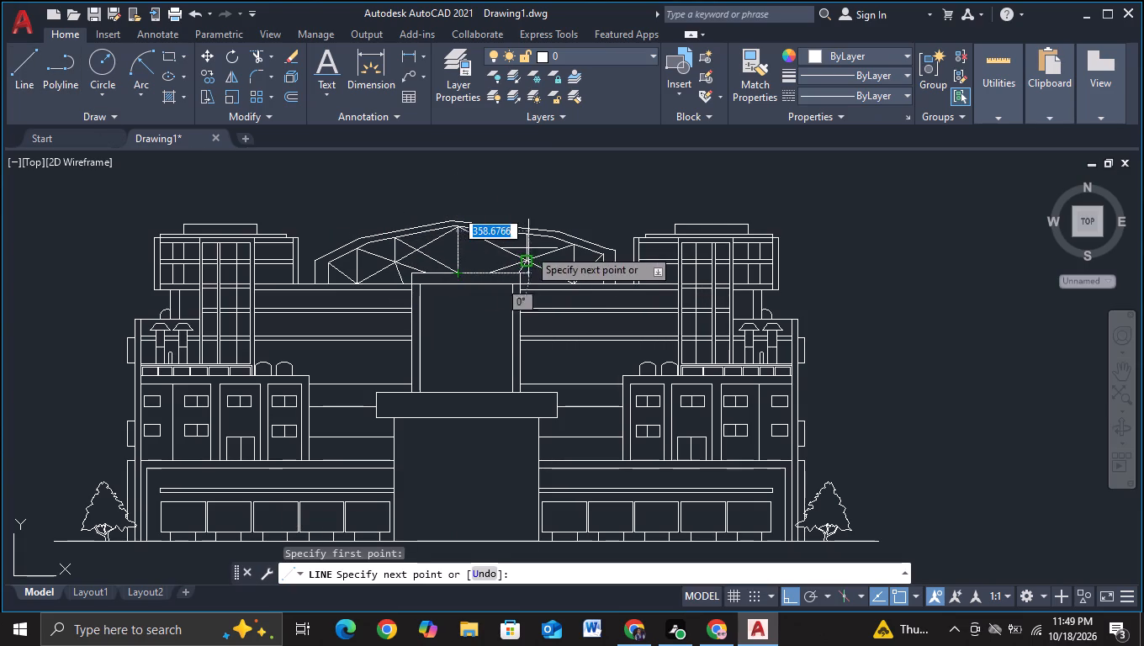
{"action": "left_click", "coordinate": [526, 237]}
{"action": "key", "text": "Escape"}
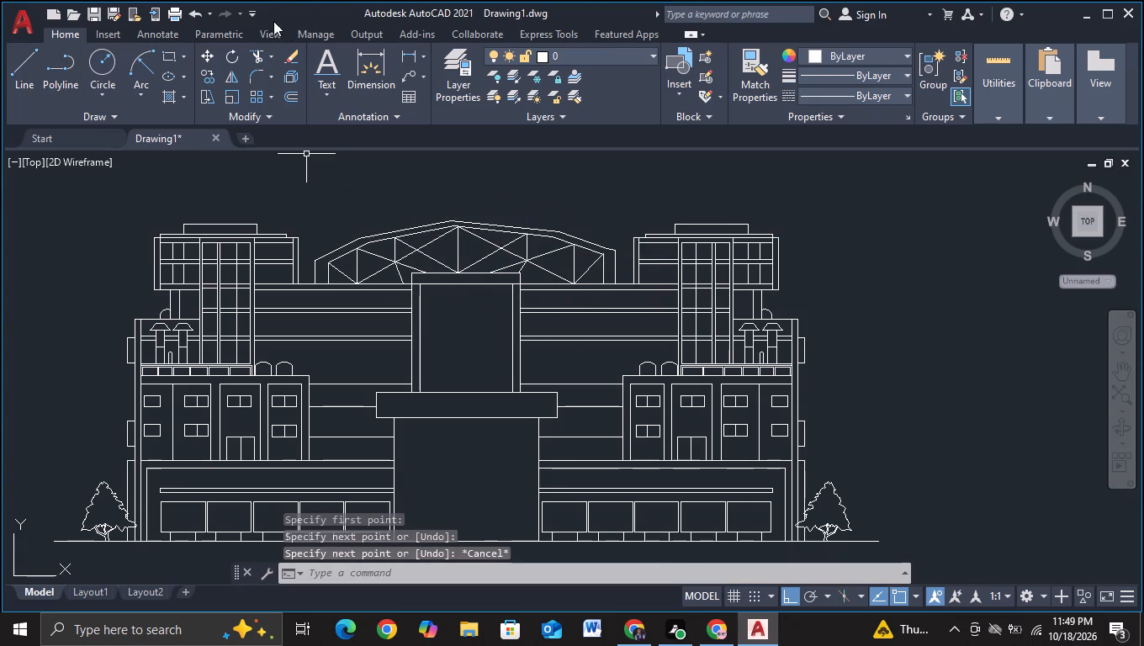
Trim the two new diagonals below the main truss diagonals, keeping only their outer upper pieces.
{"action": "left_click", "coordinate": [255, 55]}
{"action": "left_click_drag", "start_coordinate": [429, 268], "coordinate": [440, 252]}
{"action": "left_click_drag", "start_coordinate": [493, 261], "coordinate": [485, 253]}
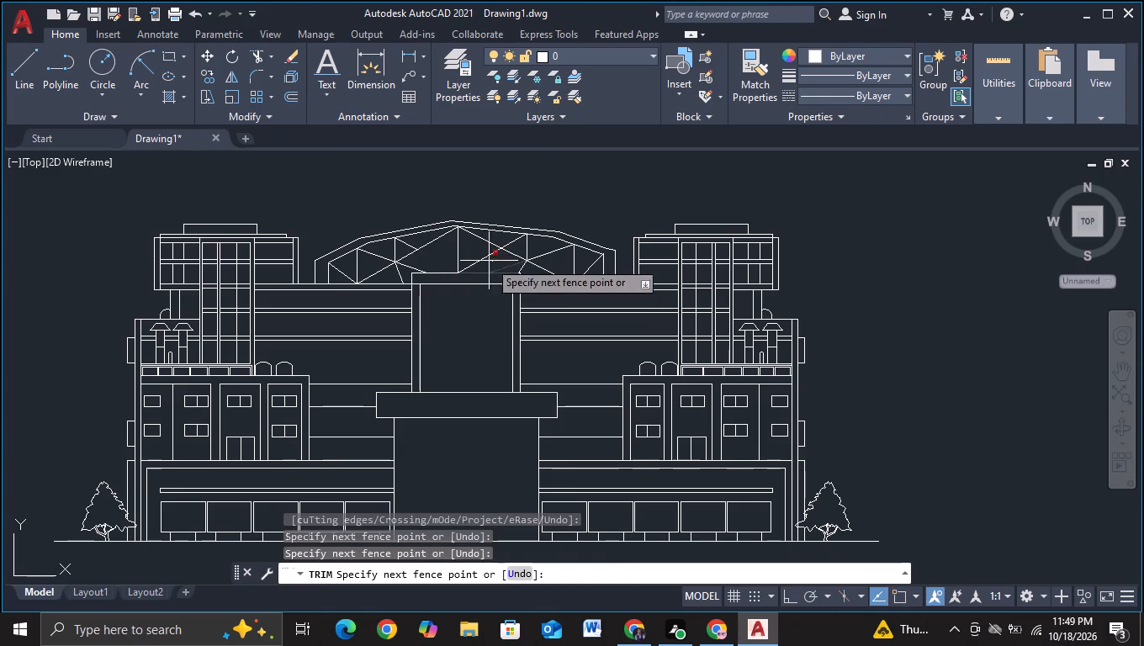
{"action": "left_click", "coordinate": [479, 250]}
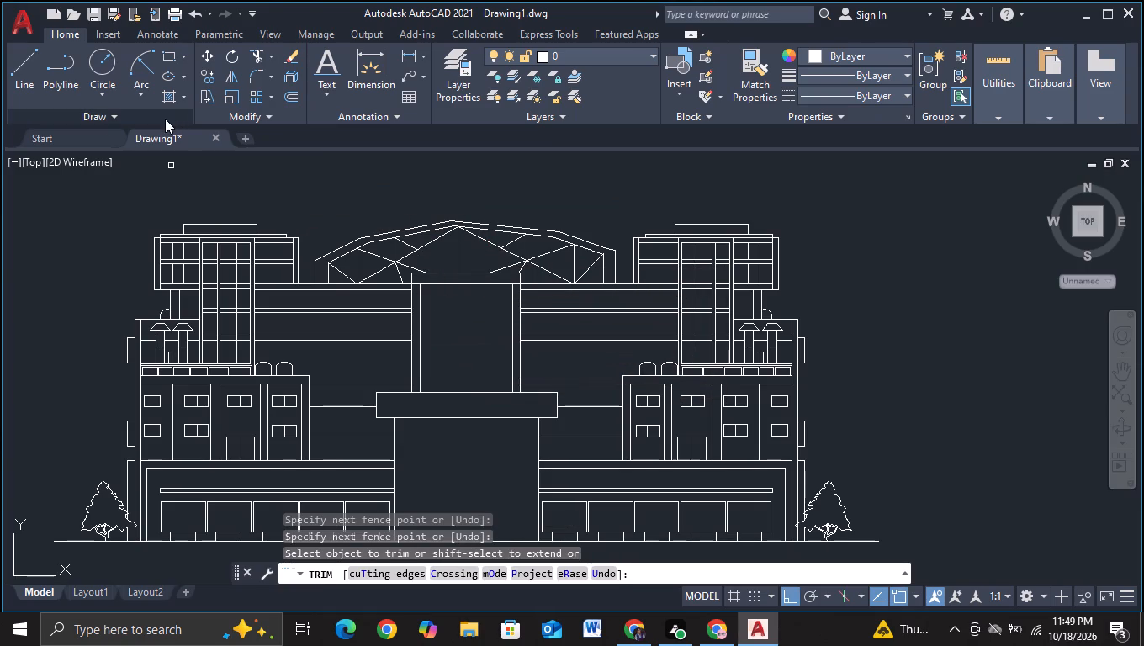
Draw a straight line joining the left and right truss crossings just above the central cap.
{"action": "left_click", "coordinate": [9, 75]}
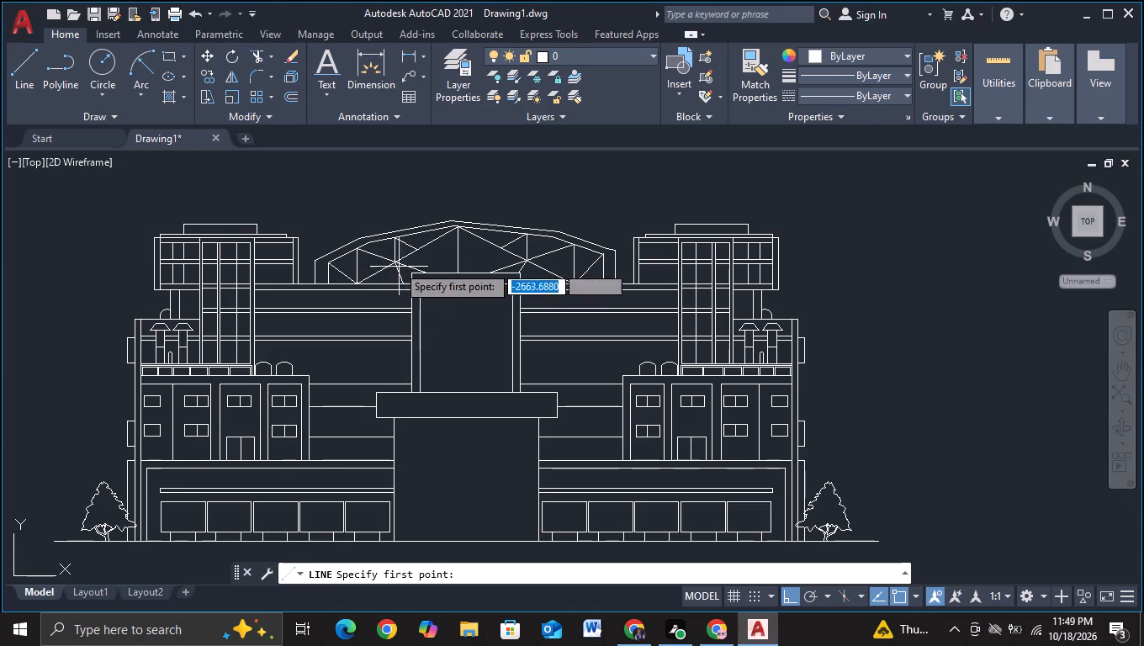
{"action": "left_click", "coordinate": [393, 264]}
{"action": "left_click", "coordinate": [527, 262]}
{"action": "key", "text": "Escape"}
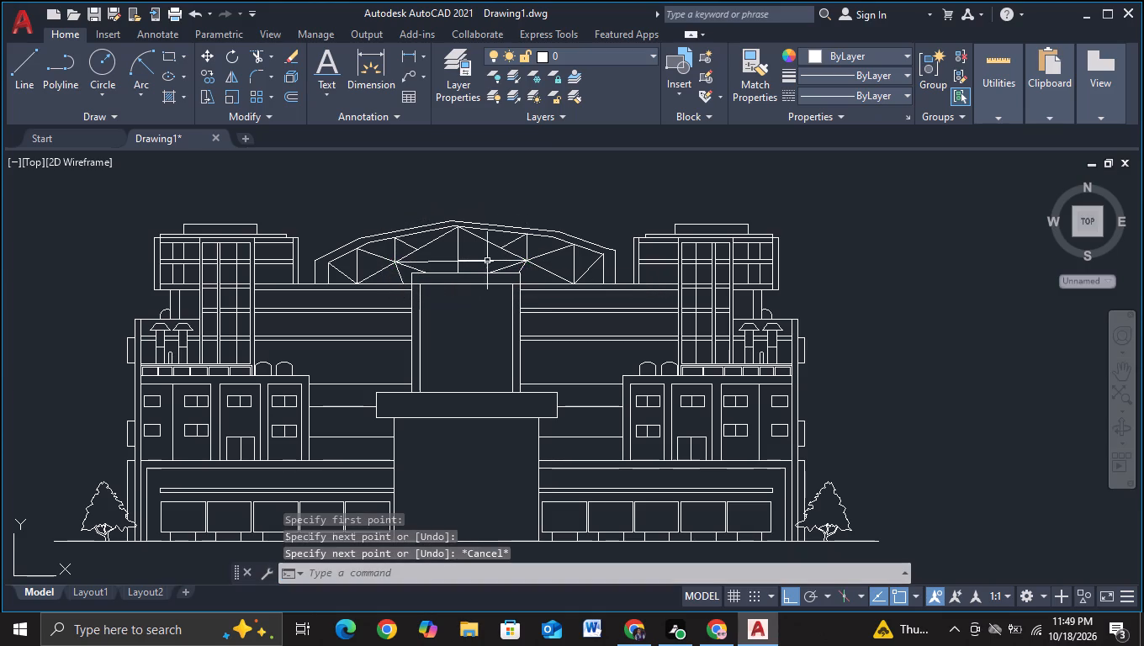
Draw a shallow downward-bowing Start-End-Radius arc from the left truss crossing to the right one, staying above the cap.
{"action": "left_click", "coordinate": [139, 66]}
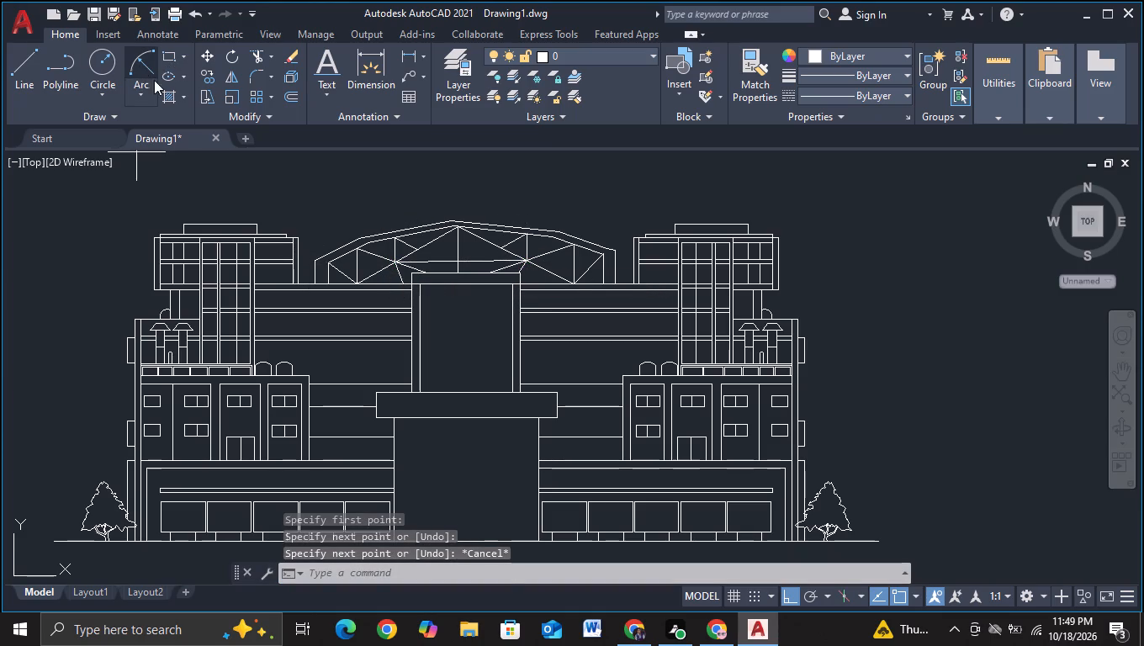
{"action": "scroll", "coordinate": [391, 221], "scroll_direction": "up", "scroll_amount": 2}
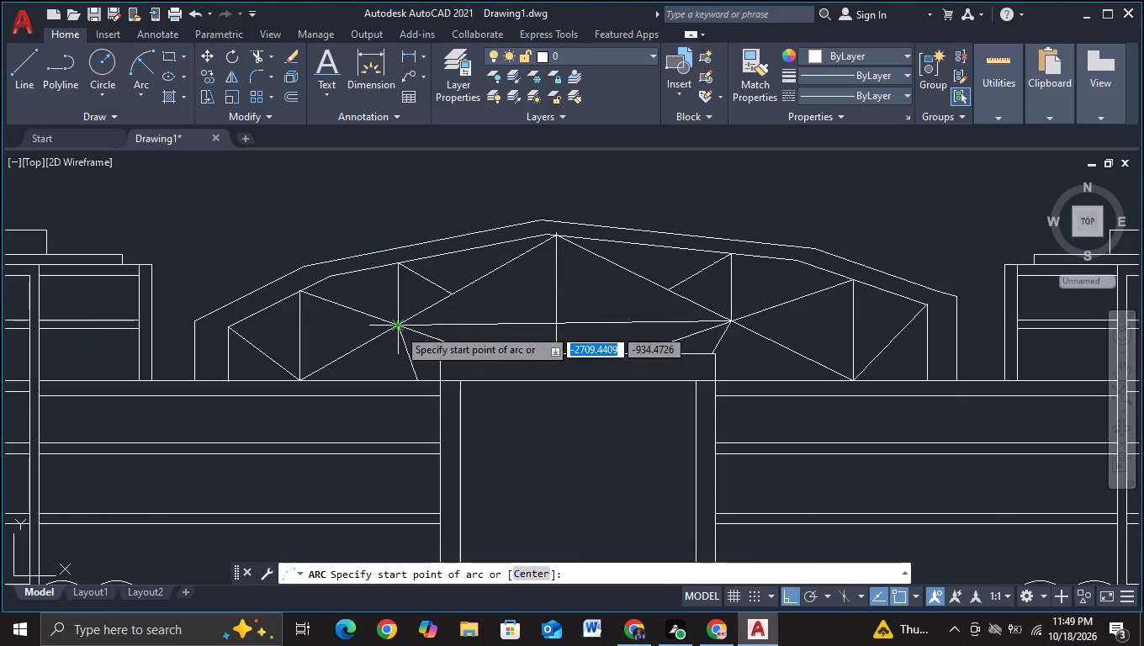
{"action": "left_click", "coordinate": [398, 328]}
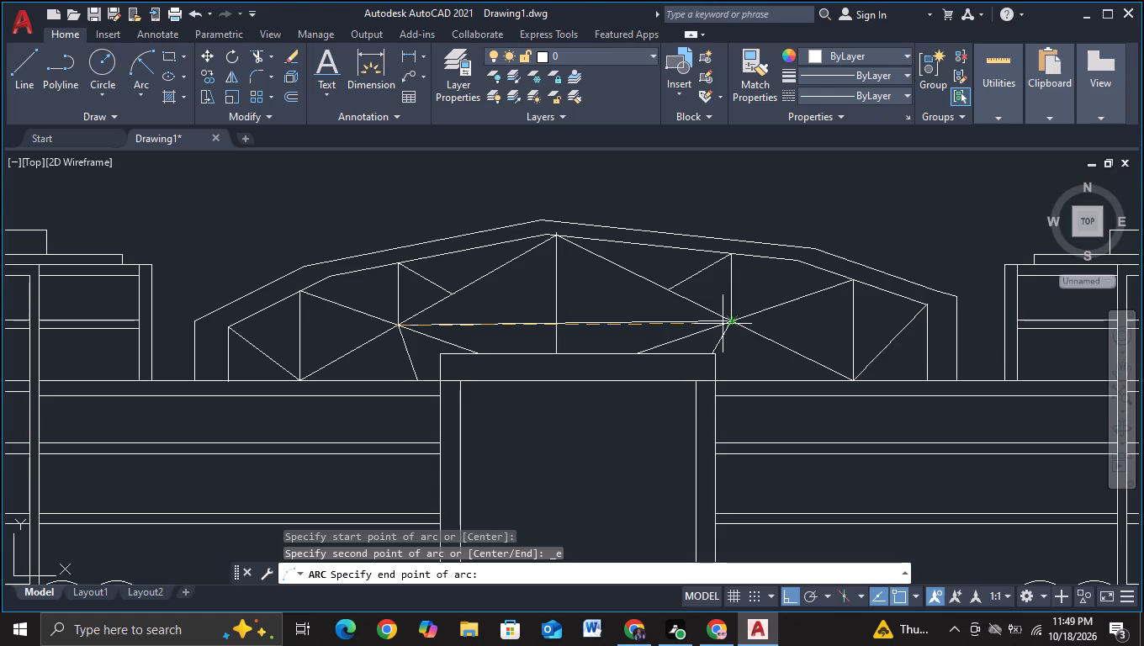
{"action": "left_click", "coordinate": [732, 322]}
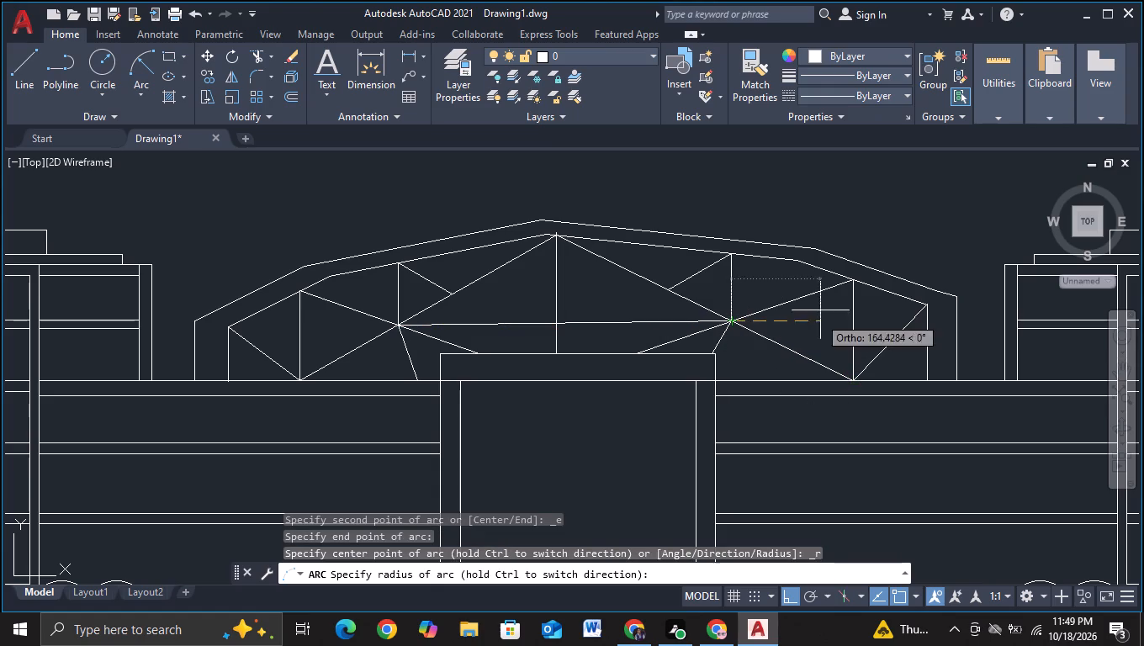
{"action": "scroll", "coordinate": [762, 225], "scroll_direction": "down", "scroll_amount": 2}
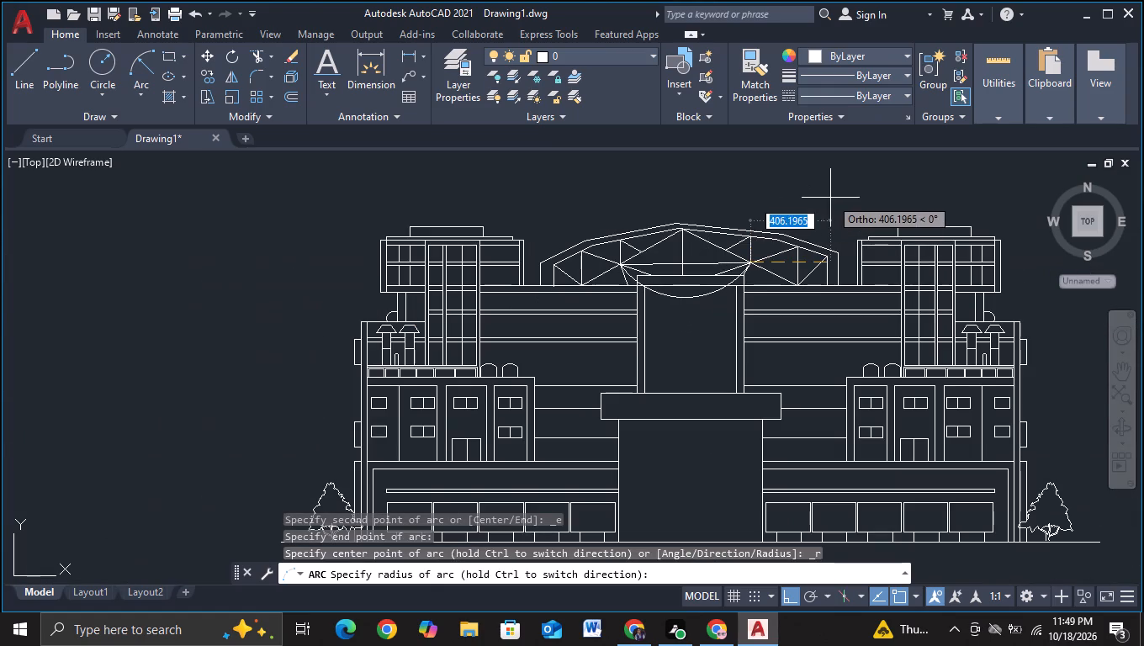
{"action": "middle_click_drag", "start_coordinate": [830, 198], "coordinate": [742, 372]}
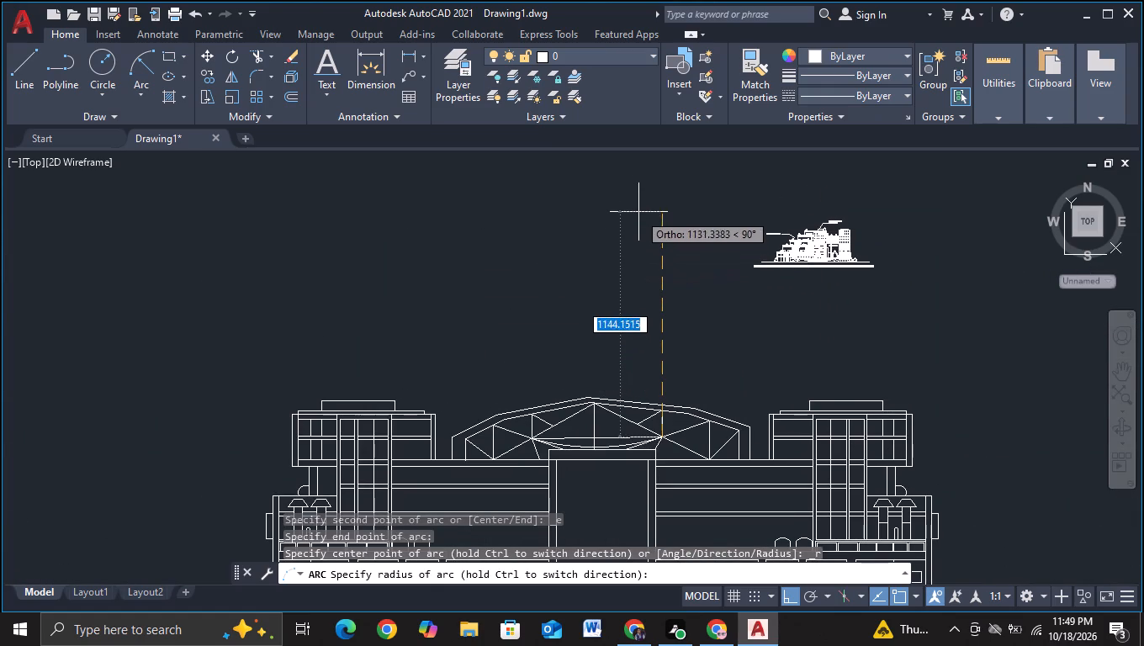
{"action": "left_click", "coordinate": [626, 204]}
{"action": "scroll", "coordinate": [640, 340], "scroll_direction": "up", "scroll_amount": 1}
{"action": "middle_click_drag", "start_coordinate": [640, 351], "coordinate": [637, 281]}
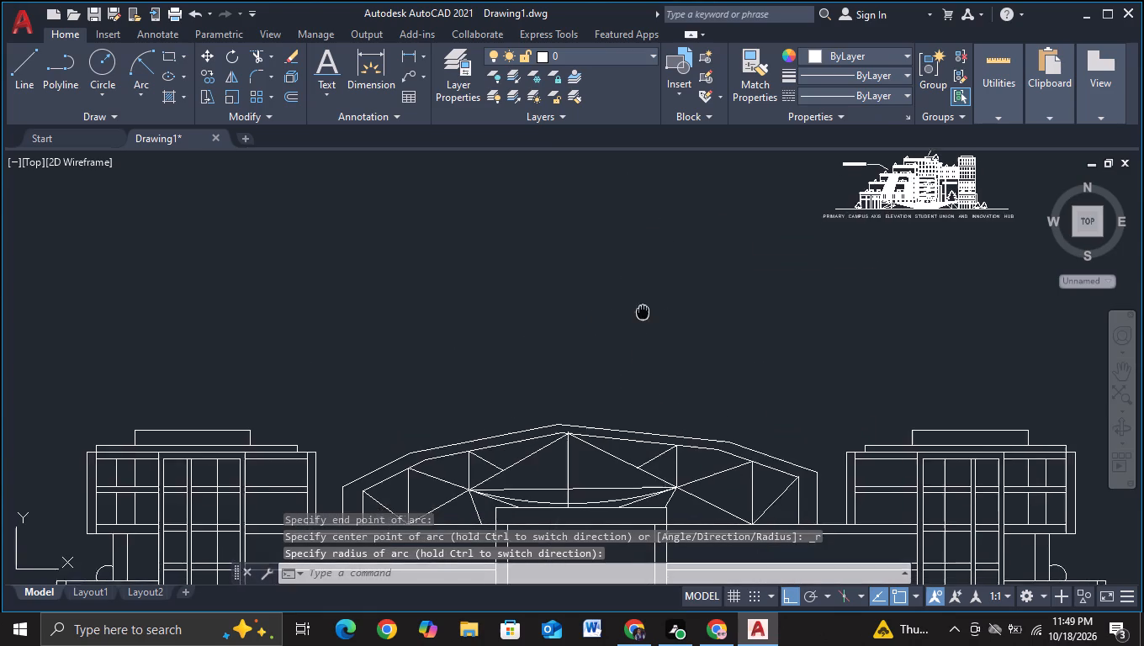
{"action": "middle_click_drag", "start_coordinate": [637, 281], "coordinate": [634, 254]}
{"action": "middle_click_drag", "start_coordinate": [646, 290], "coordinate": [660, 187]}
Draw another straight line between the truss crossings, from the right crossing back to the left one.
{"action": "left_click", "coordinate": [23, 84]}
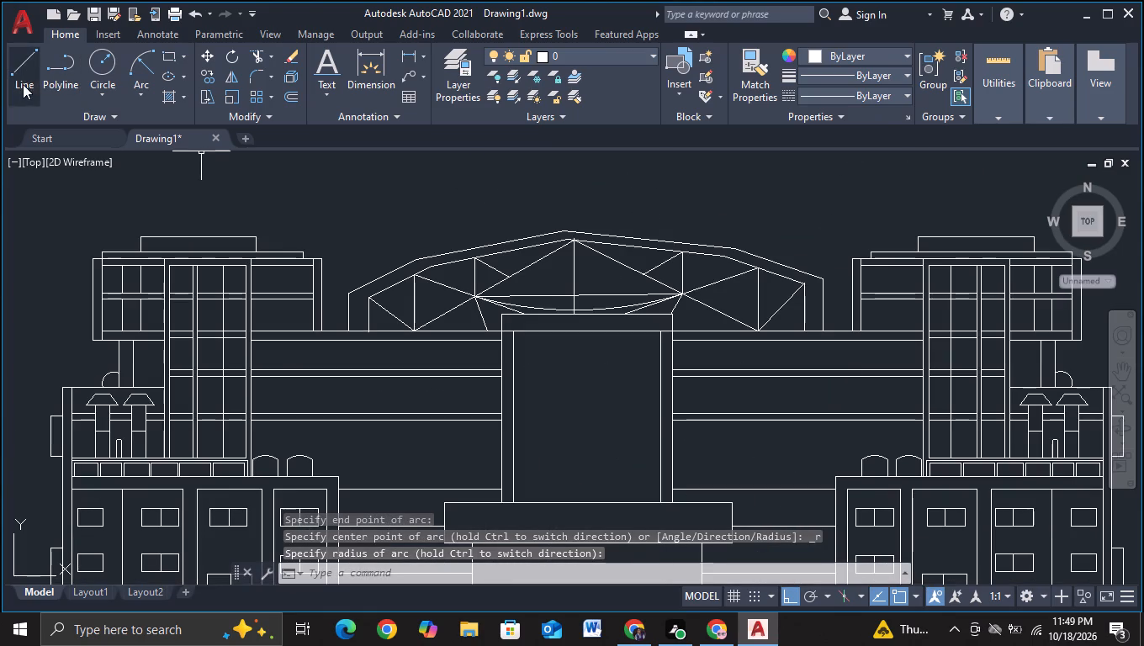
{"action": "left_click", "coordinate": [675, 295]}
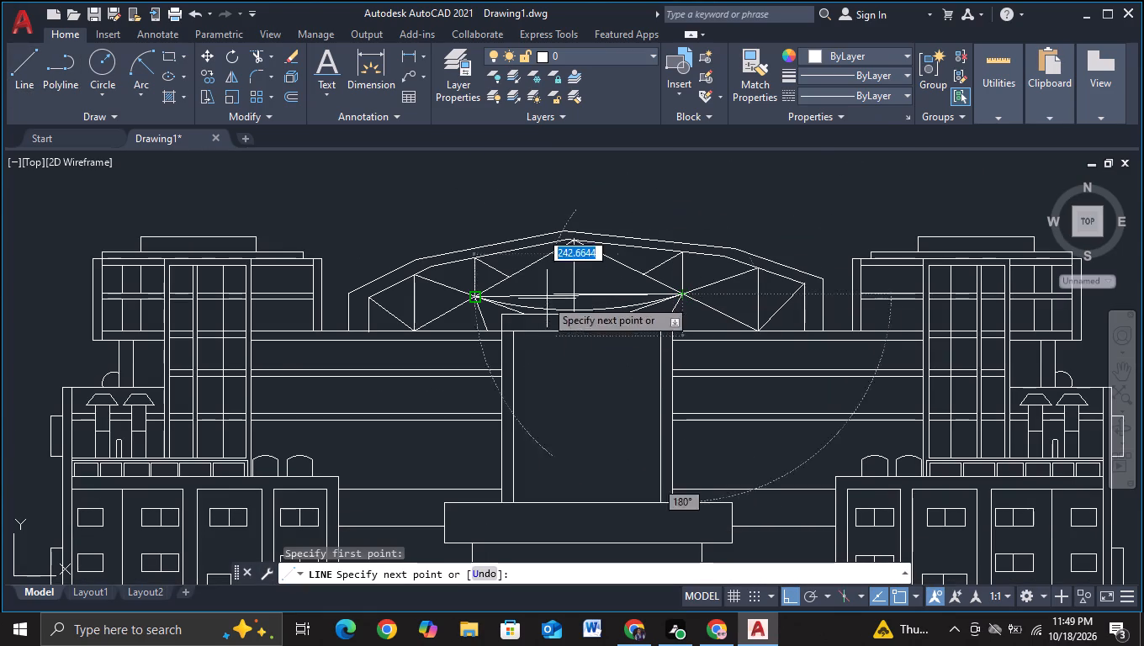
{"action": "left_click", "coordinate": [473, 299]}
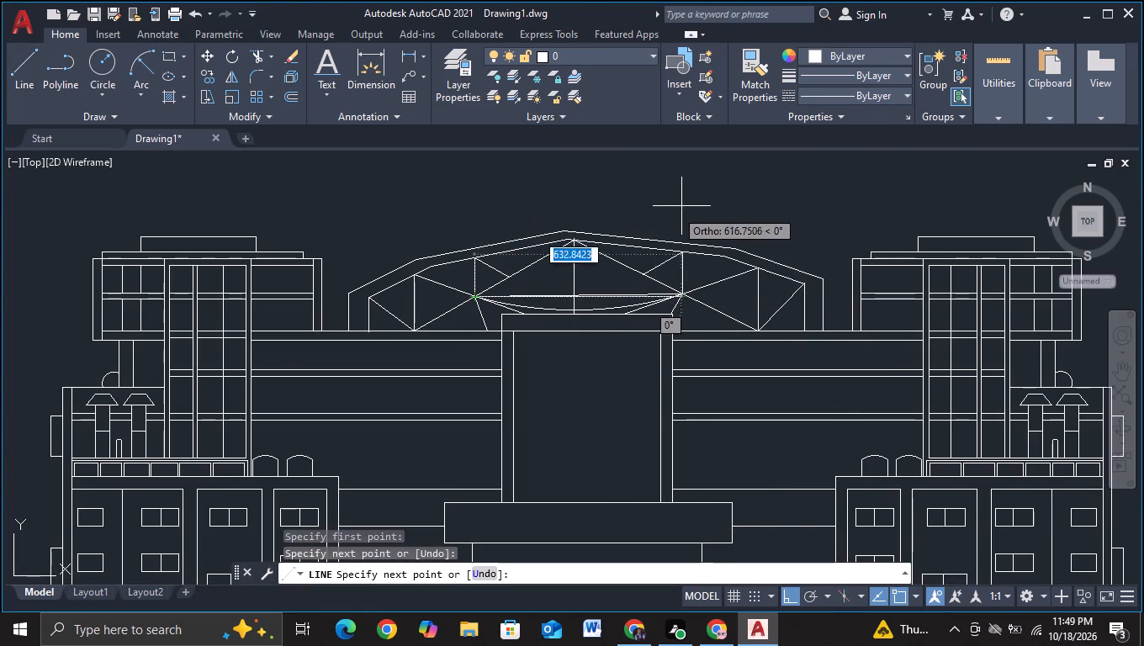
{"action": "scroll", "coordinate": [695, 188], "scroll_direction": "down", "scroll_amount": 1}
{"action": "middle_click_drag", "start_coordinate": [615, 351], "coordinate": [602, 432]}
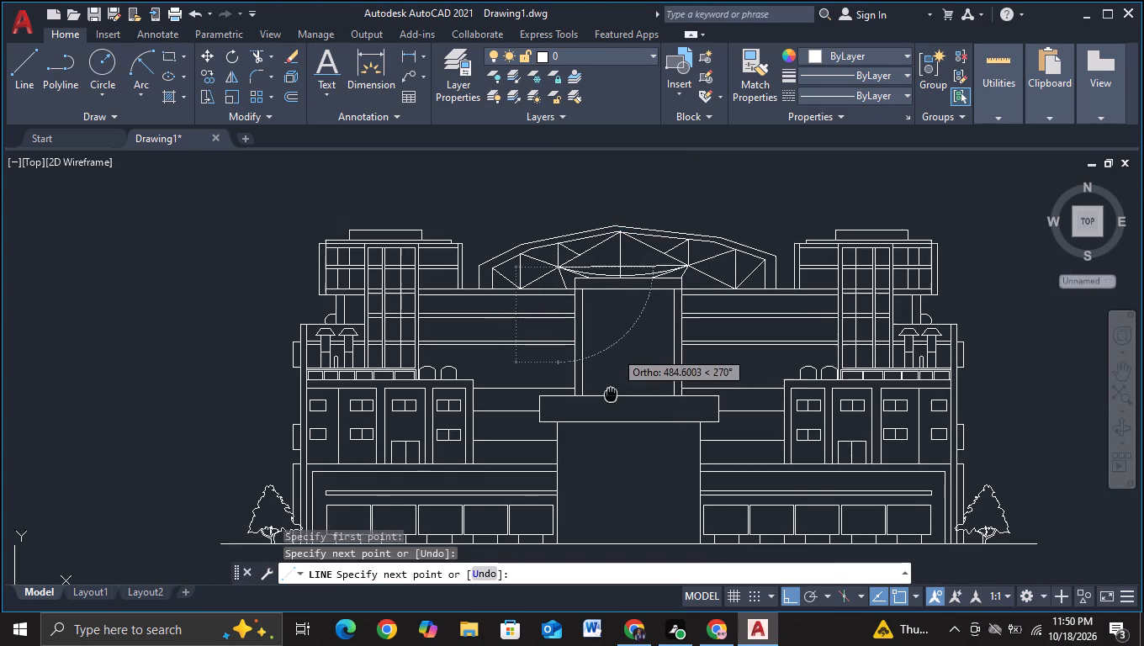
{"action": "middle_click_drag", "start_coordinate": [602, 432], "coordinate": [600, 462]}
{"action": "scroll", "coordinate": [663, 176], "scroll_direction": "down", "scroll_amount": 3}
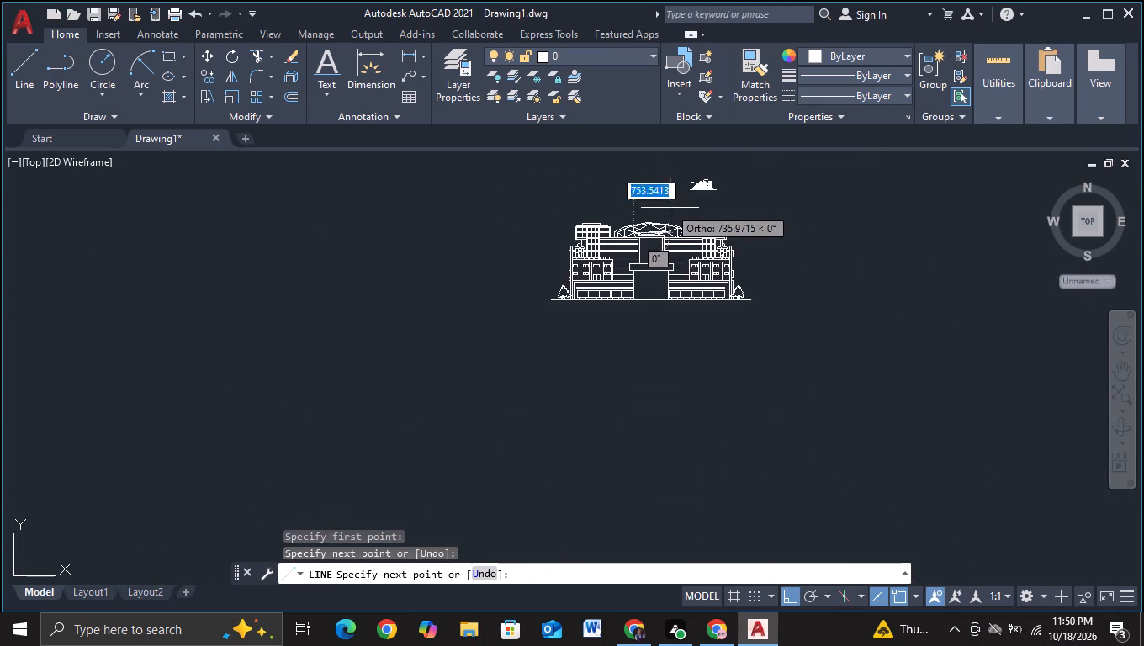
{"action": "scroll", "coordinate": [648, 207], "scroll_direction": "up", "scroll_amount": 3}
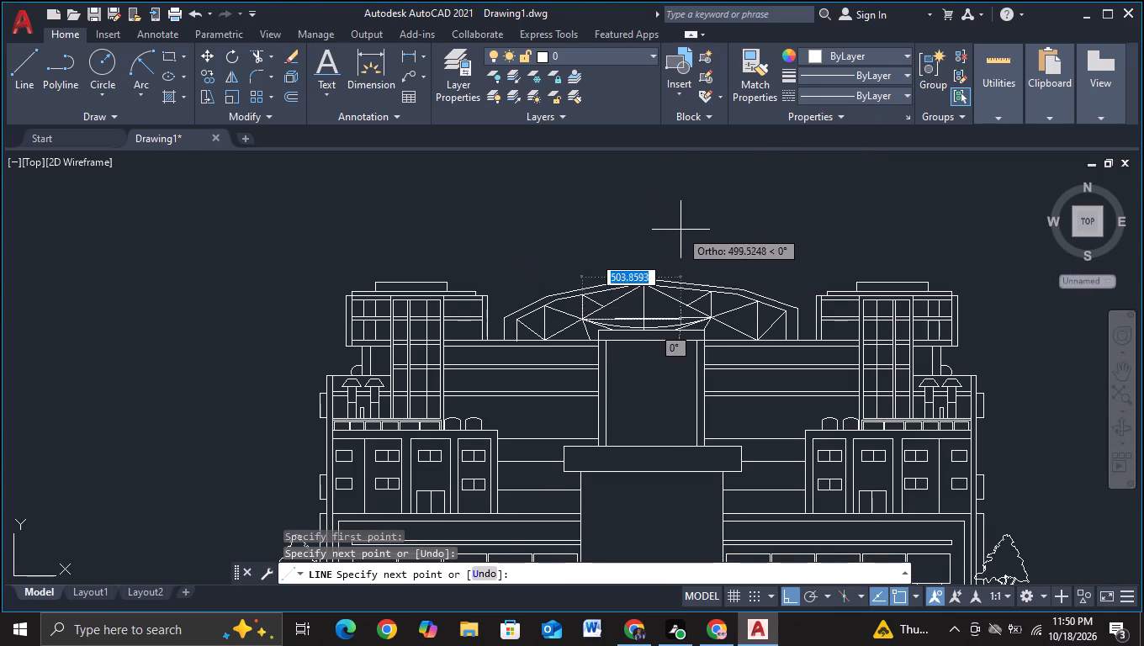
{"action": "key", "text": "Escape"}
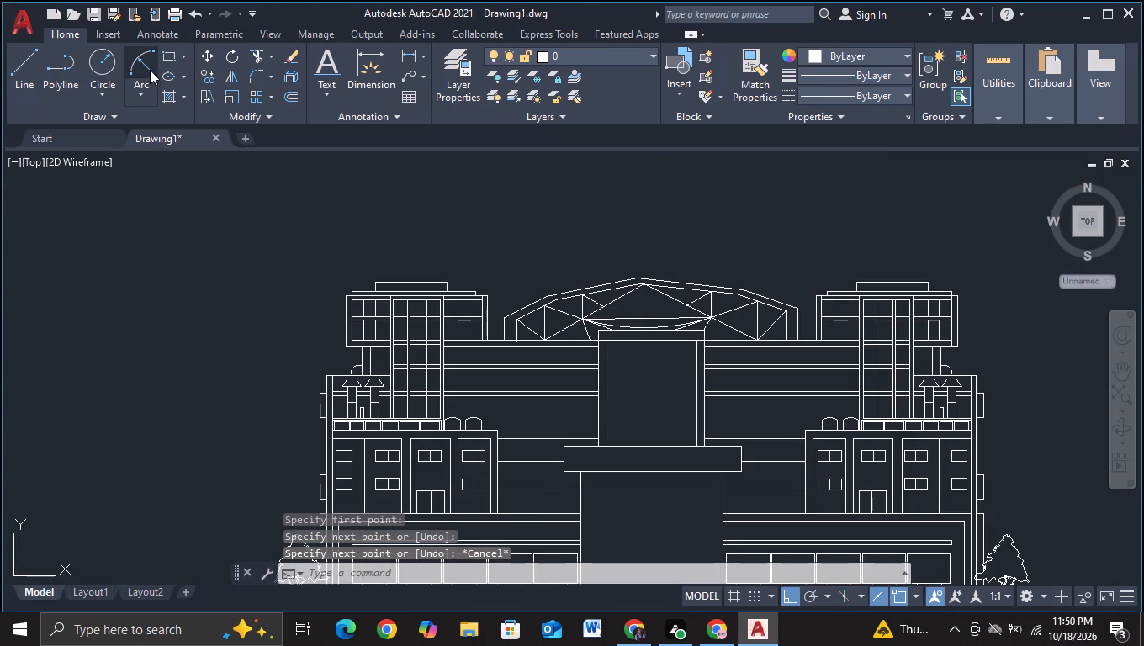
Draw an upward-bowing Start-End-Radius arc from the right truss crossing to the left one with a radius of about 473.
{"action": "left_click", "coordinate": [150, 70]}
{"action": "scroll", "coordinate": [498, 289], "scroll_direction": "up", "scroll_amount": 2}
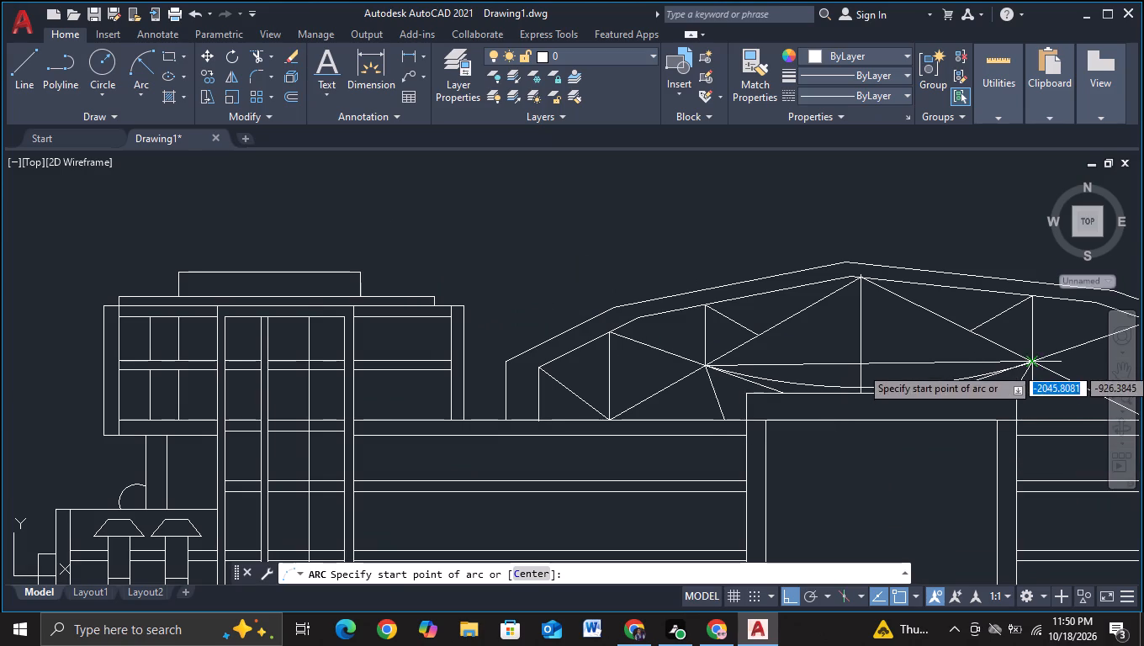
{"action": "left_click", "coordinate": [1033, 365]}
{"action": "left_click", "coordinate": [709, 364]}
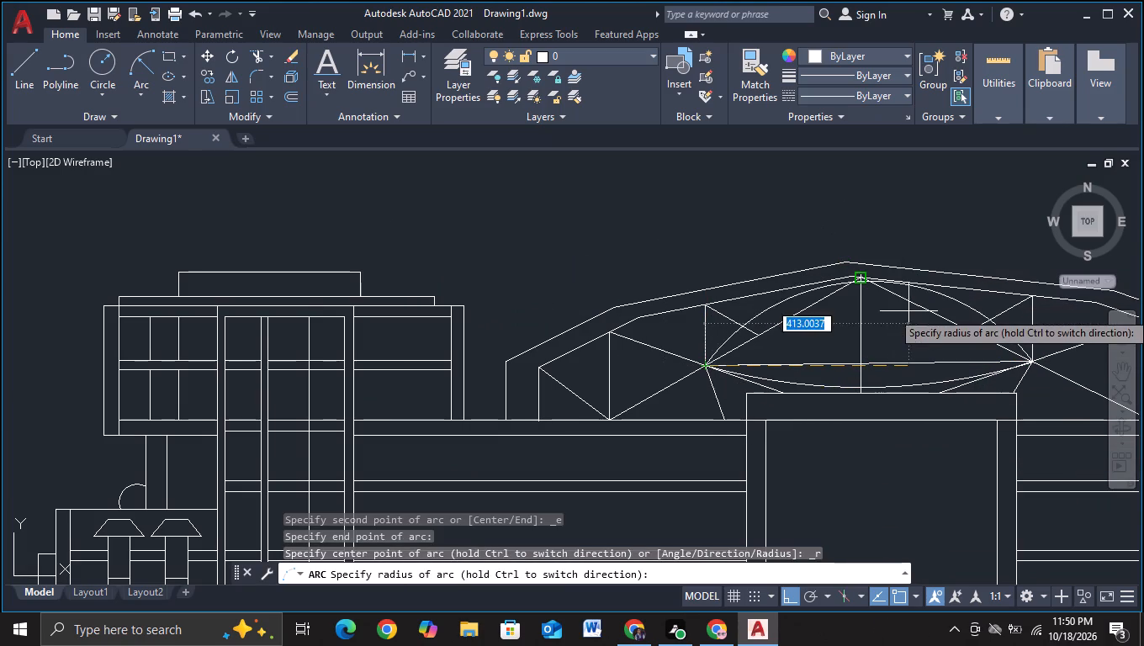
{"action": "left_click", "coordinate": [938, 497]}
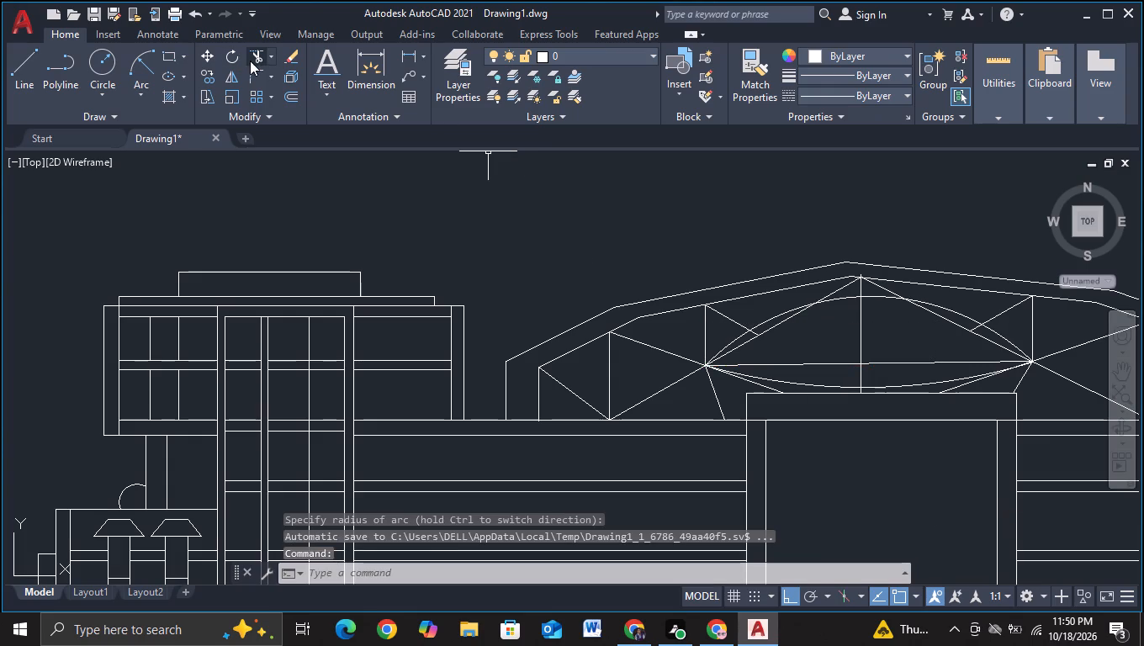
Trim the main truss diagonals and the short brace ends on both sides where they run inside the upper arc.
{"action": "left_click", "coordinate": [250, 61]}
{"action": "left_click", "coordinate": [739, 344]}
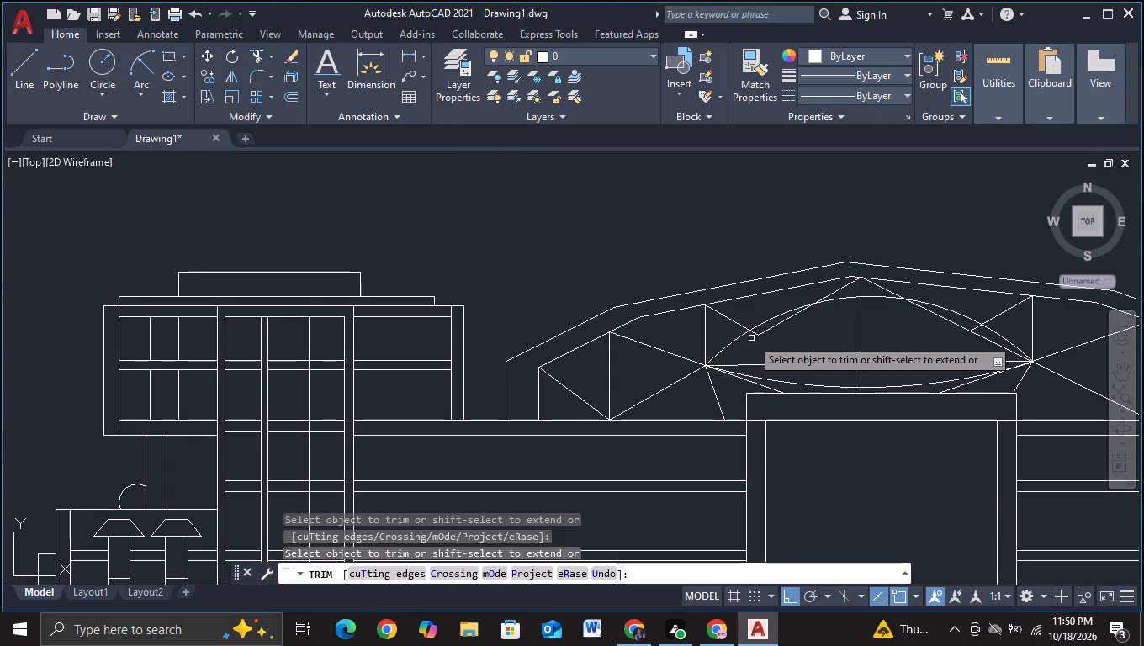
{"action": "left_click", "coordinate": [754, 336]}
{"action": "left_click", "coordinate": [766, 333]}
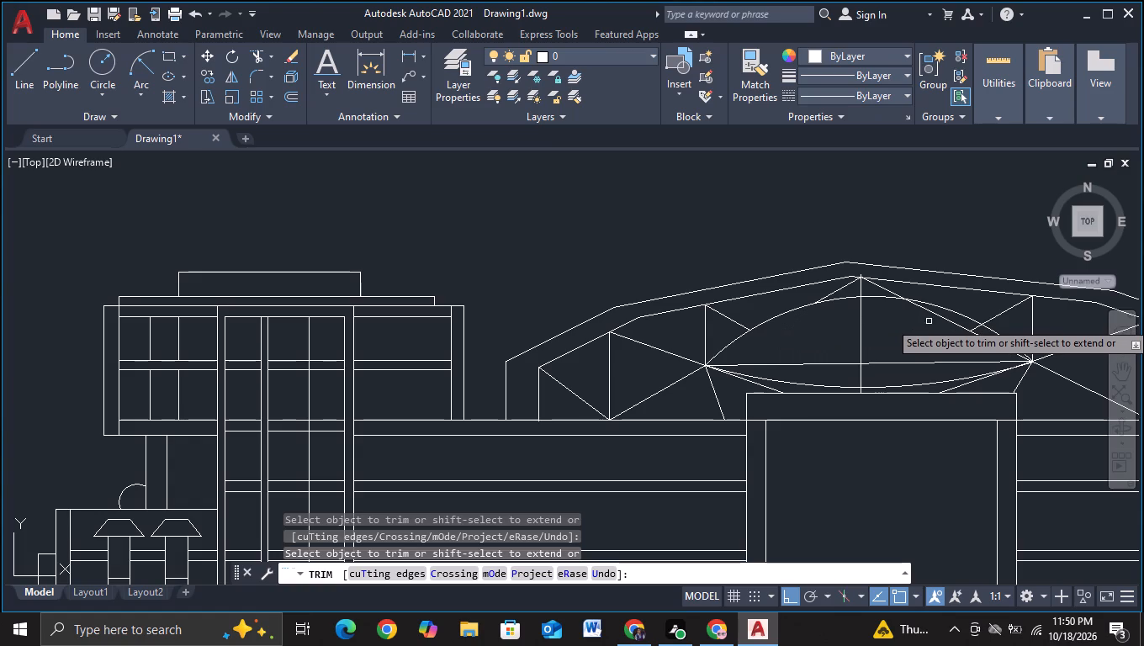
{"action": "left_click", "coordinate": [935, 316]}
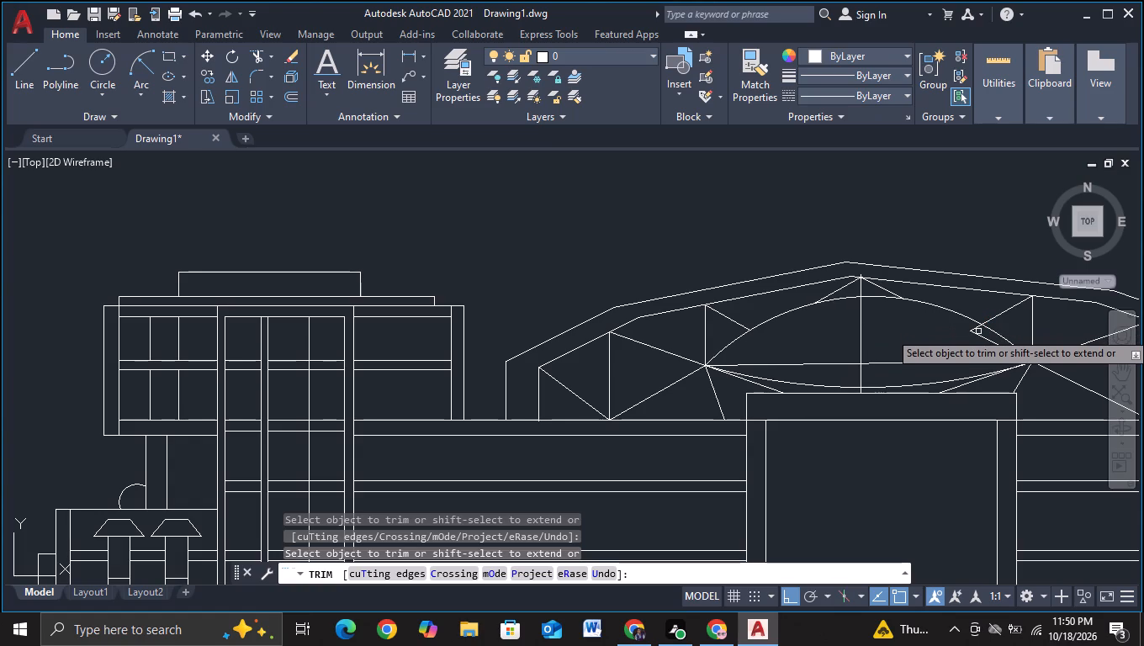
{"action": "left_click", "coordinate": [969, 332]}
{"action": "left_click", "coordinate": [980, 338]}
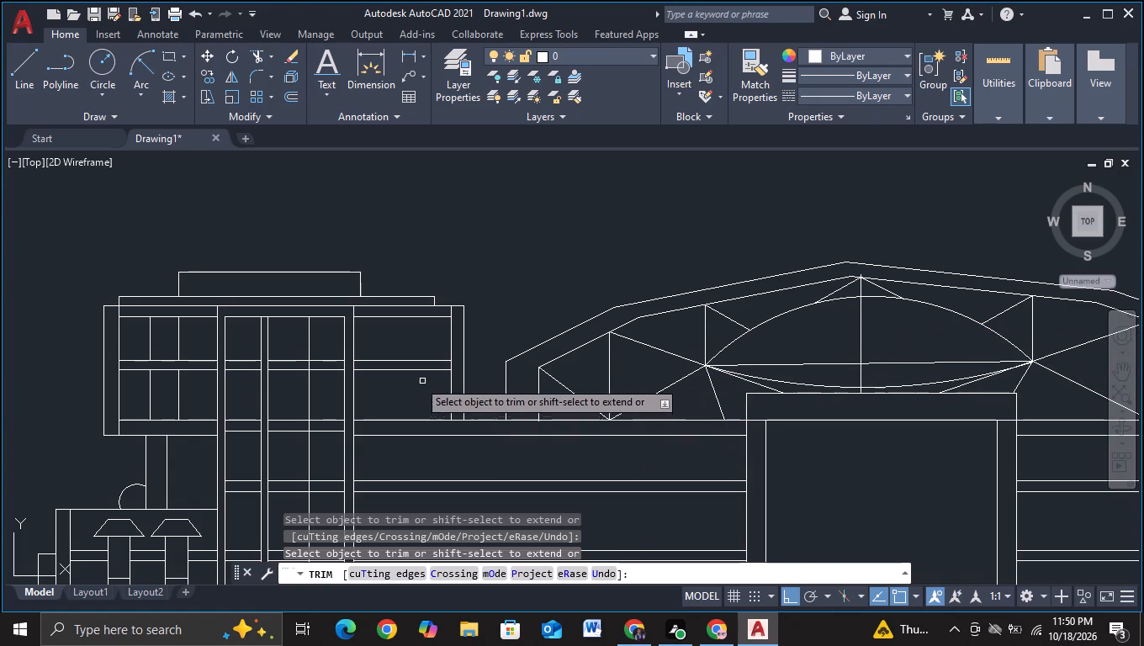
Draw two lines from the upper arc's meeting point with the central vertical, one to each truss crossing.
{"action": "left_click", "coordinate": [11, 93]}
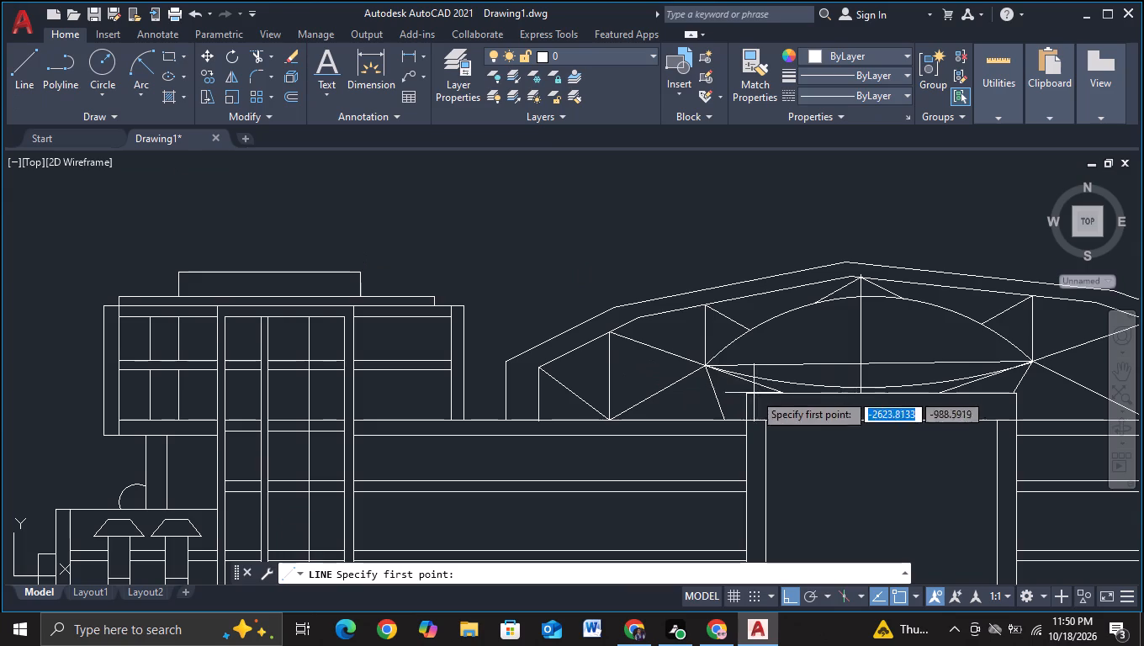
{"action": "left_click", "coordinate": [710, 367]}
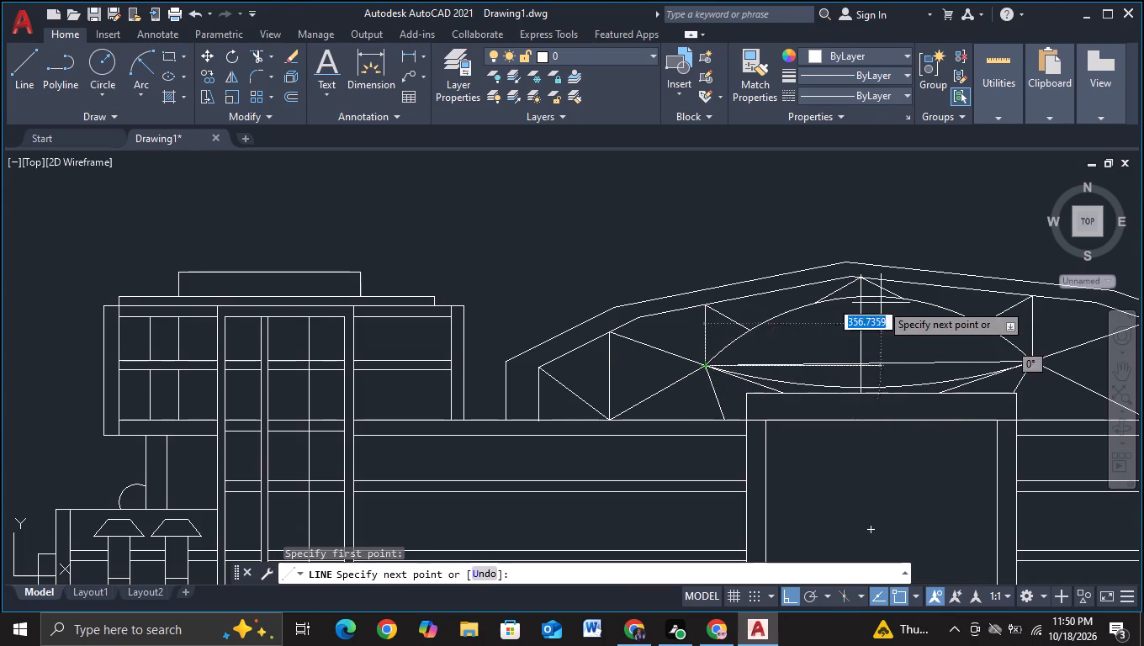
{"action": "left_click", "coordinate": [860, 302]}
{"action": "key", "text": "Escape"}
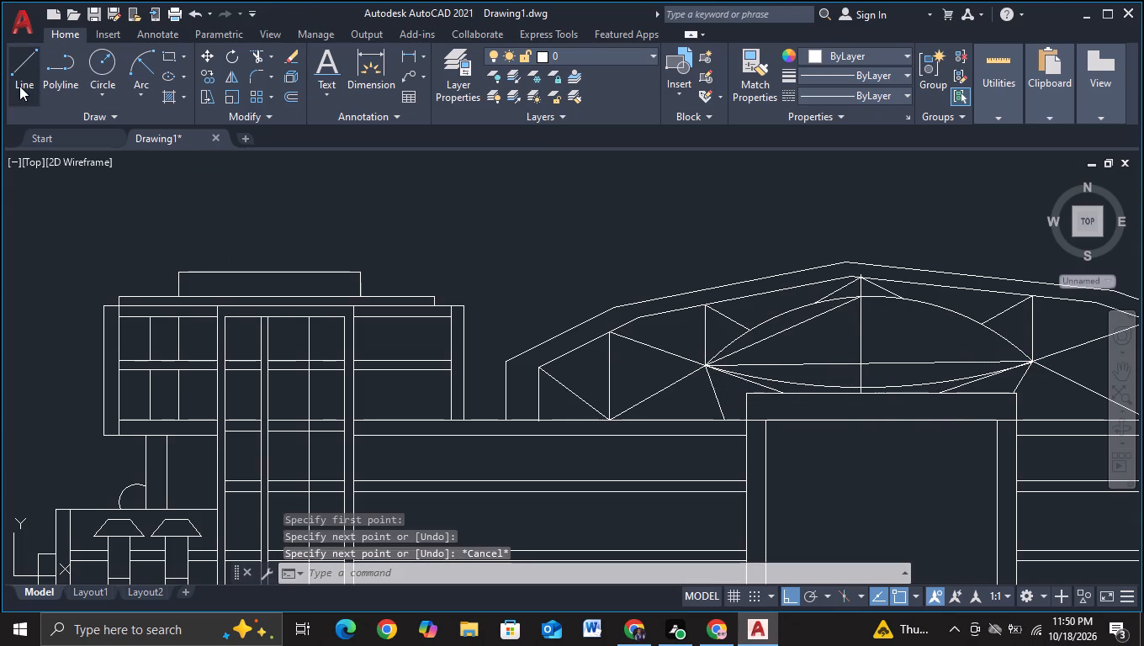
{"action": "left_click", "coordinate": [19, 86]}
{"action": "left_click", "coordinate": [858, 302]}
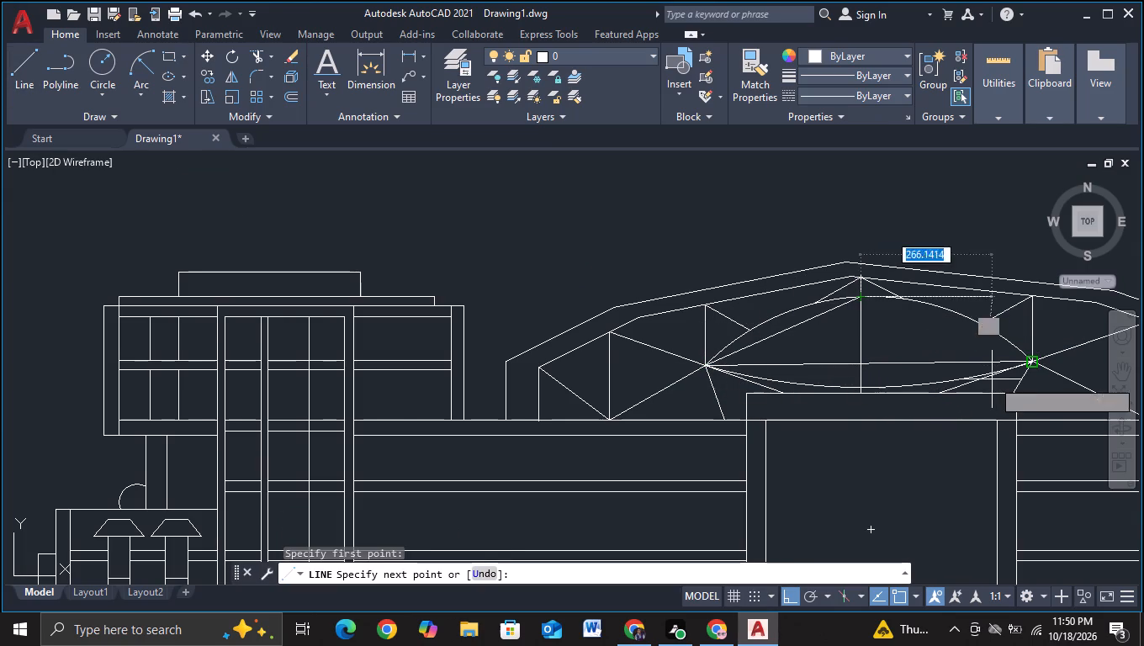
{"action": "left_click", "coordinate": [1035, 363]}
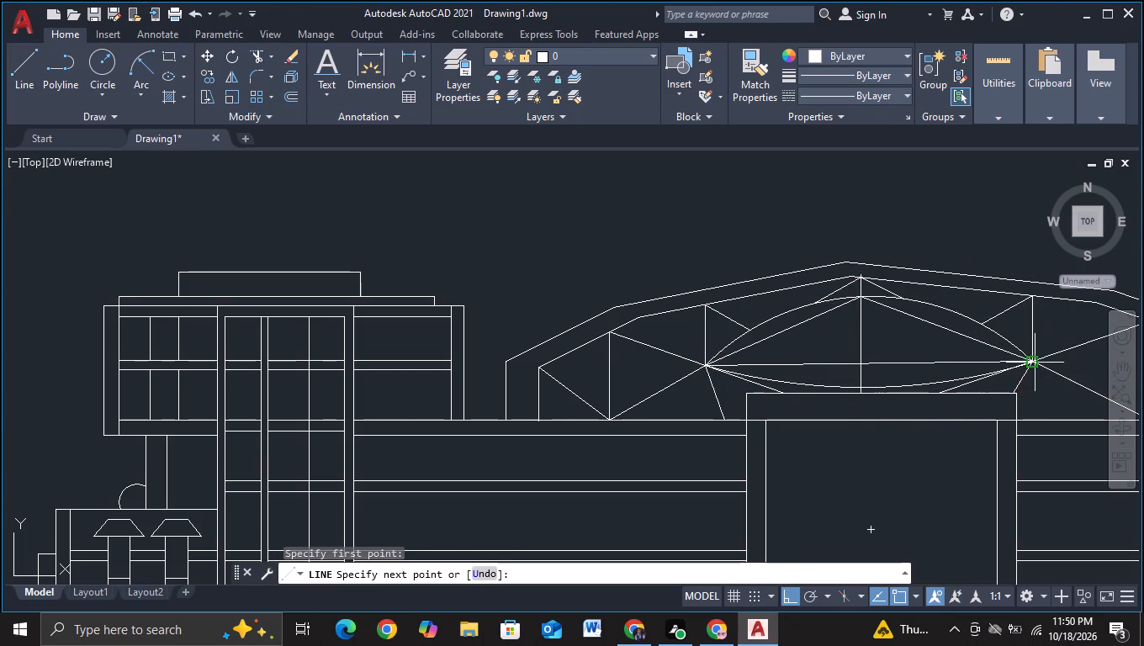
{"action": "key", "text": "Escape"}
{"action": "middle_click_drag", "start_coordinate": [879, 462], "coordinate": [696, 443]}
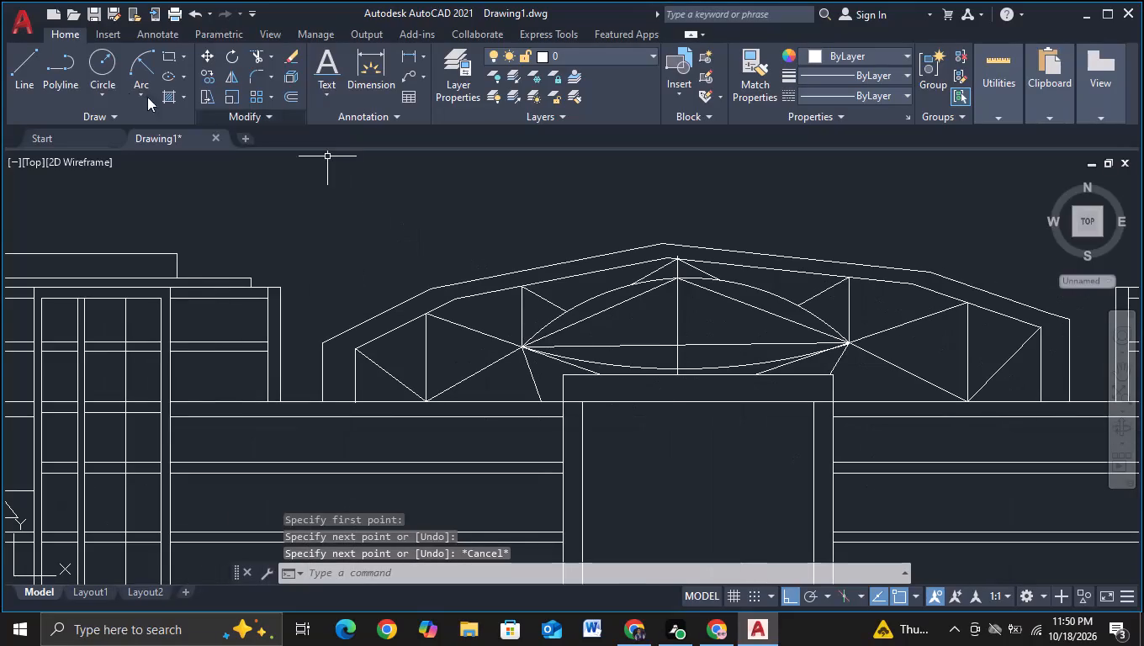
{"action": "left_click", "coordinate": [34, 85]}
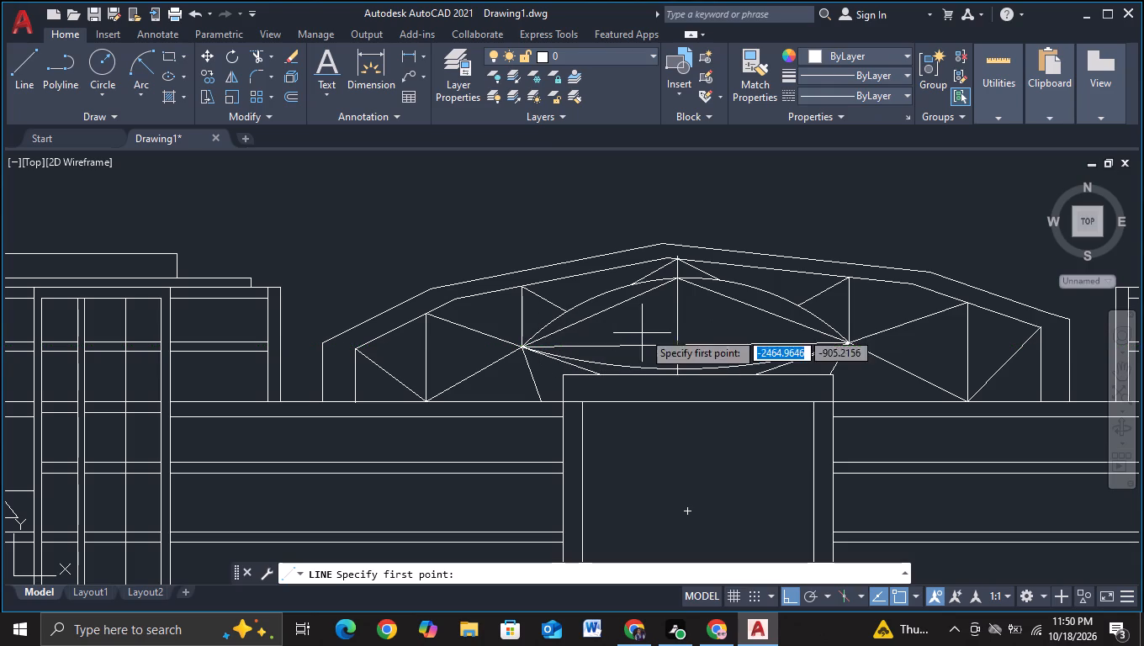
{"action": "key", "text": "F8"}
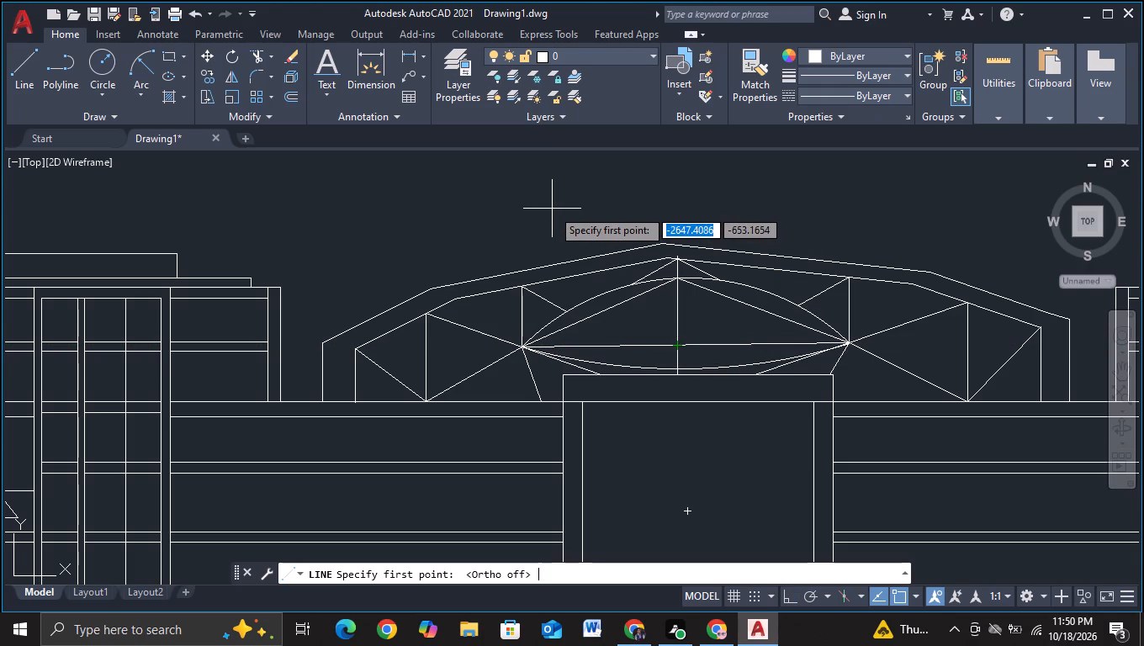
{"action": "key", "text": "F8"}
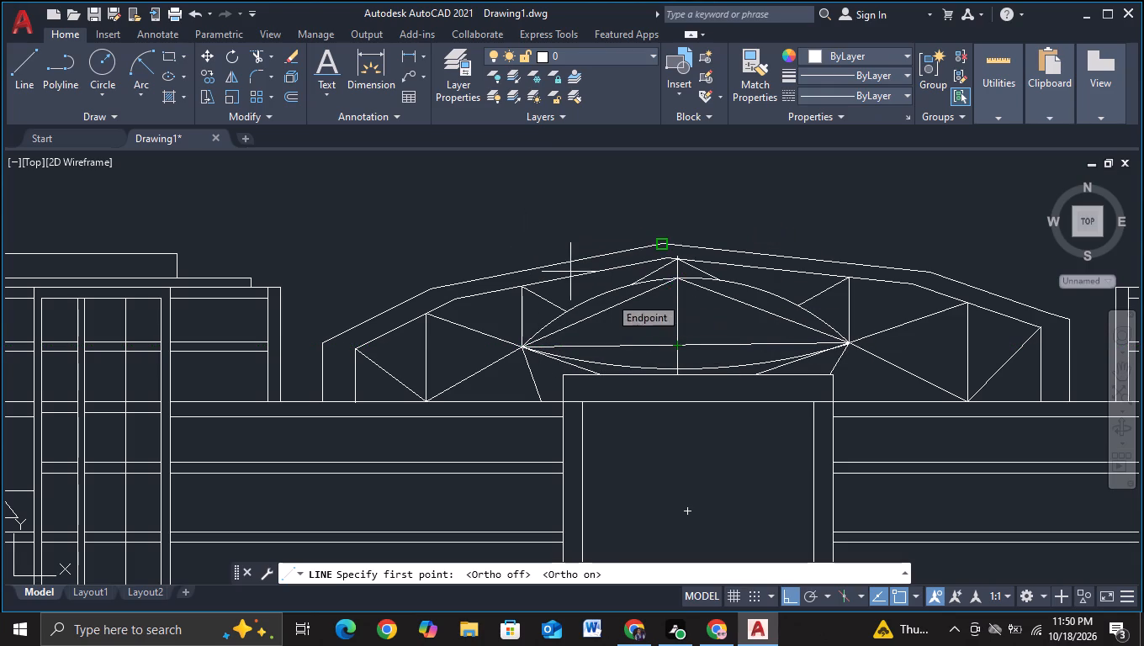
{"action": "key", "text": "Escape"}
Draw a free-angle diagonal from where the central vertical crosses the horizontal truss line, up-left past the outer roof line.
{"action": "left_click", "coordinate": [17, 68]}
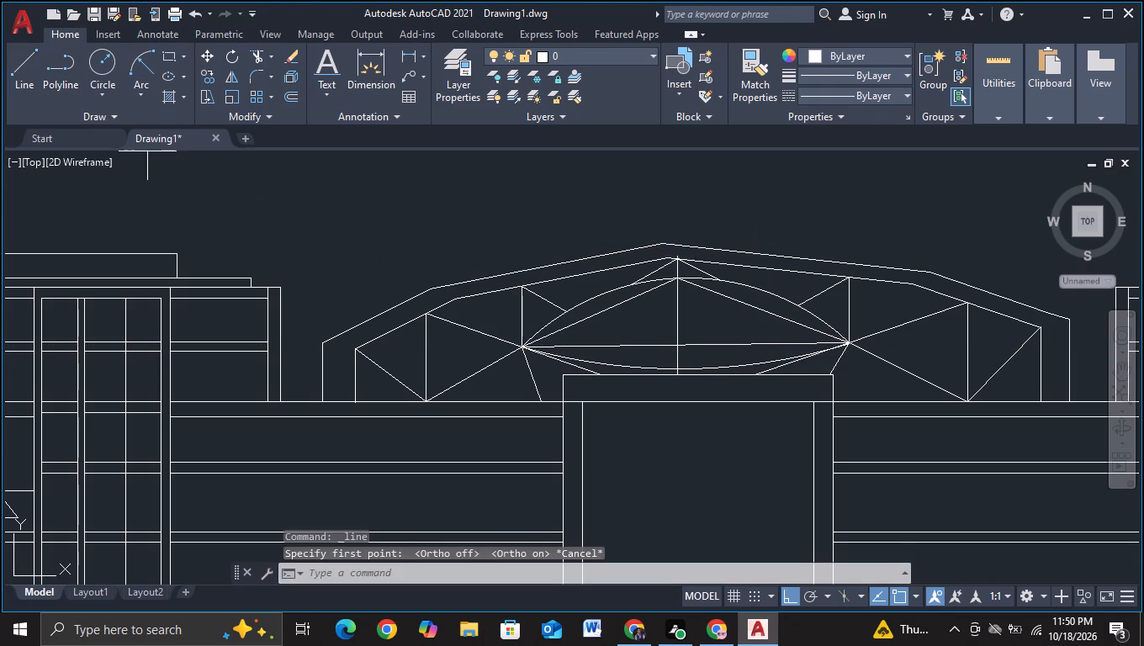
{"action": "key", "text": "F3"}
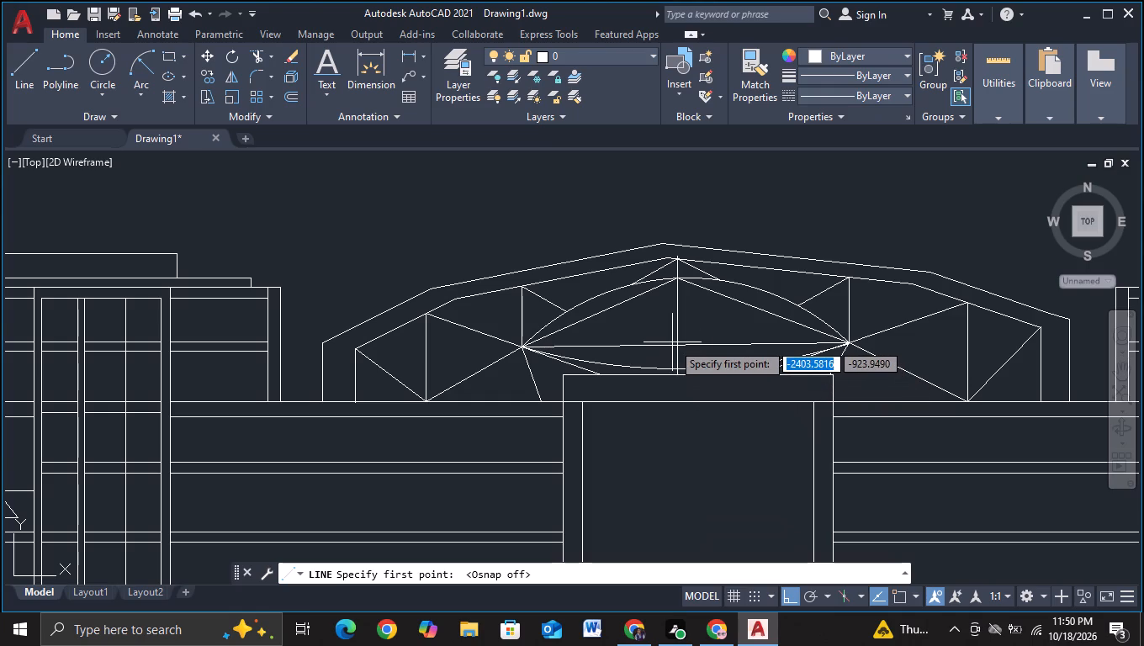
{"action": "key", "text": "F3"}
{"action": "left_click", "coordinate": [677, 346]}
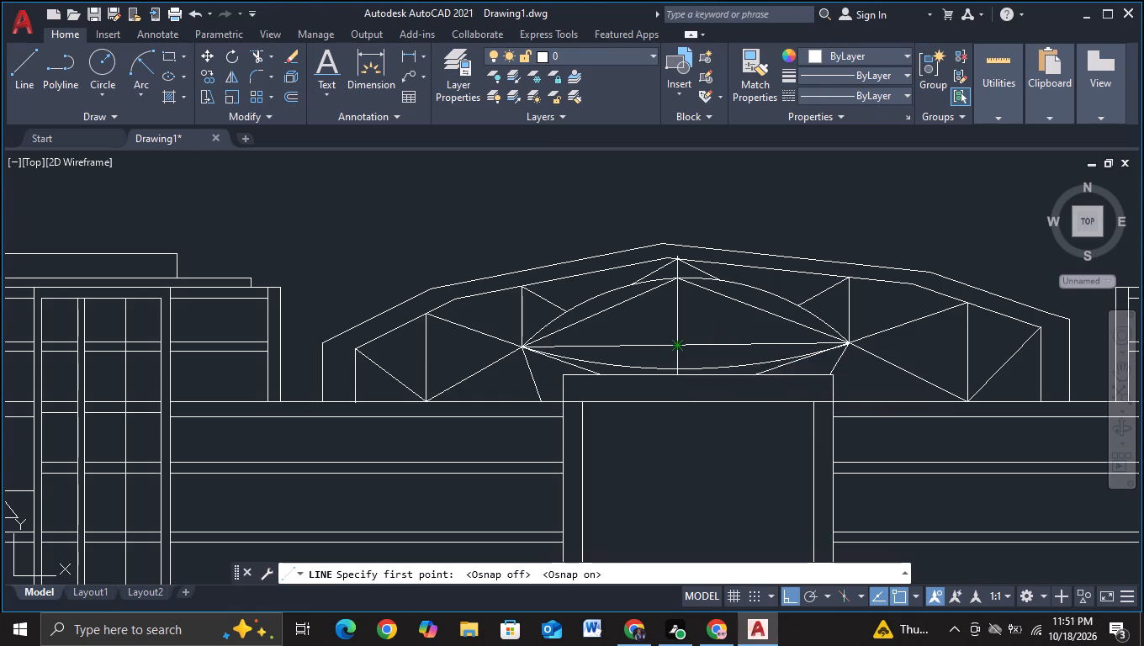
{"action": "key", "text": "F3"}
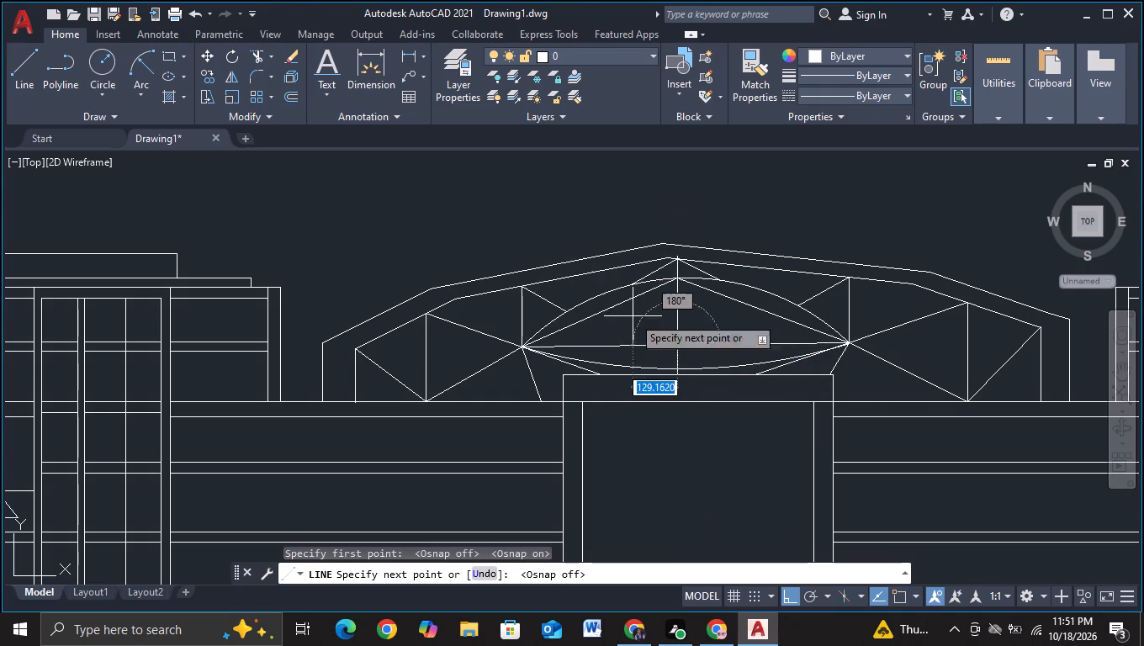
{"action": "scroll", "coordinate": [648, 344], "scroll_direction": "up", "scroll_amount": 3}
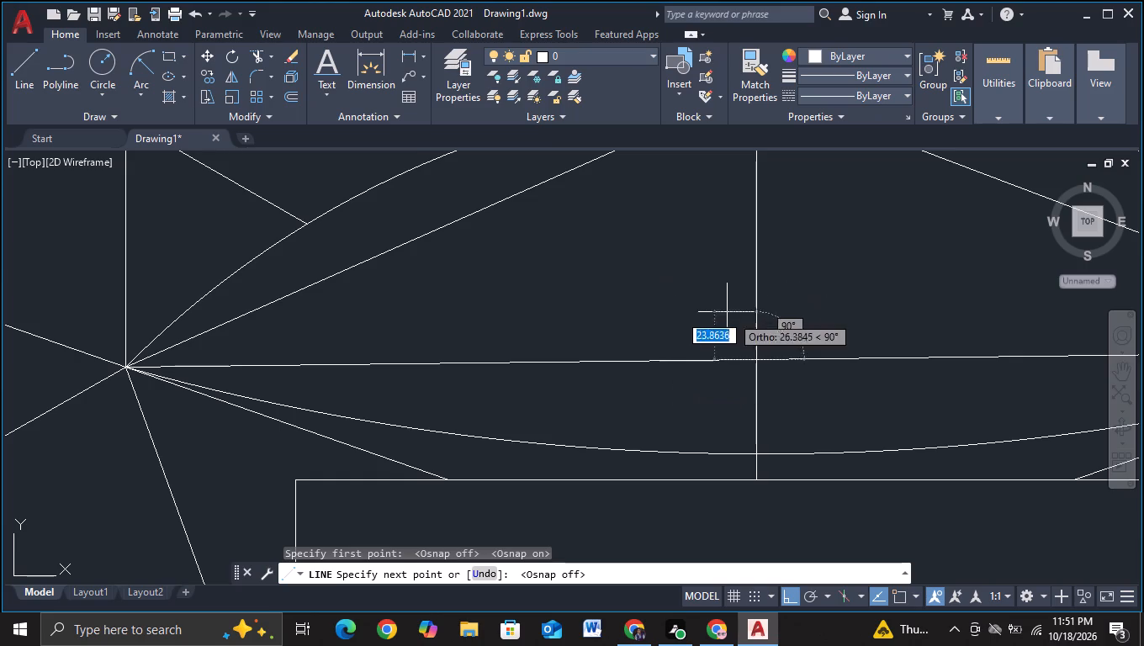
{"action": "key", "text": "F8"}
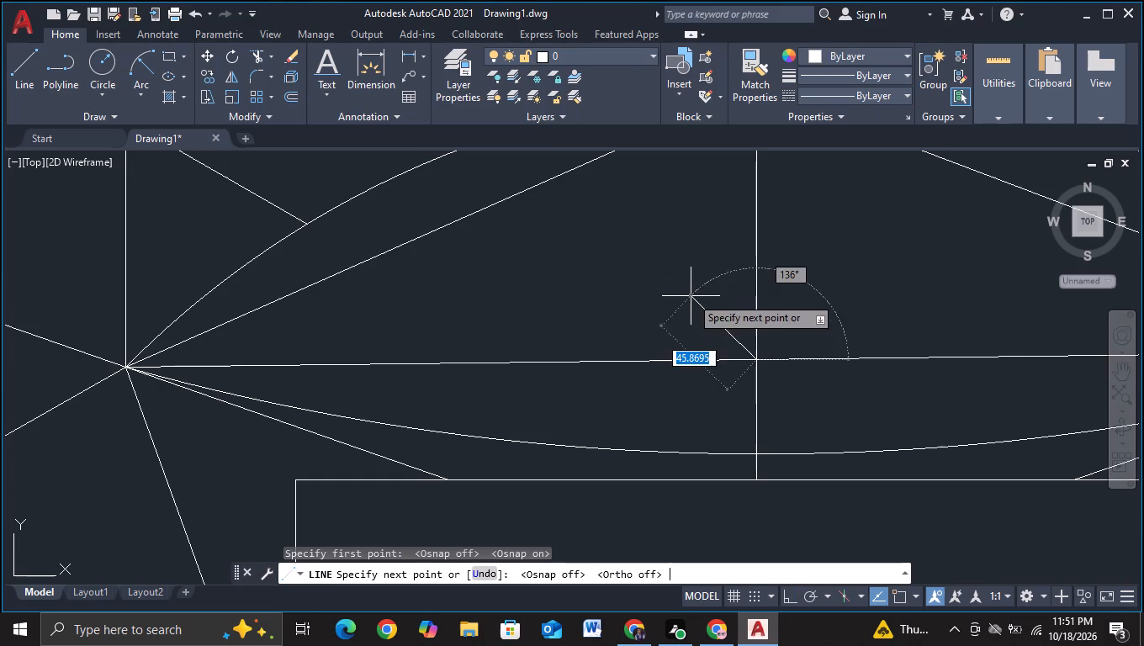
{"action": "scroll", "coordinate": [633, 260], "scroll_direction": "down", "scroll_amount": 2}
{"action": "middle_click_drag", "start_coordinate": [633, 260], "coordinate": [649, 359]}
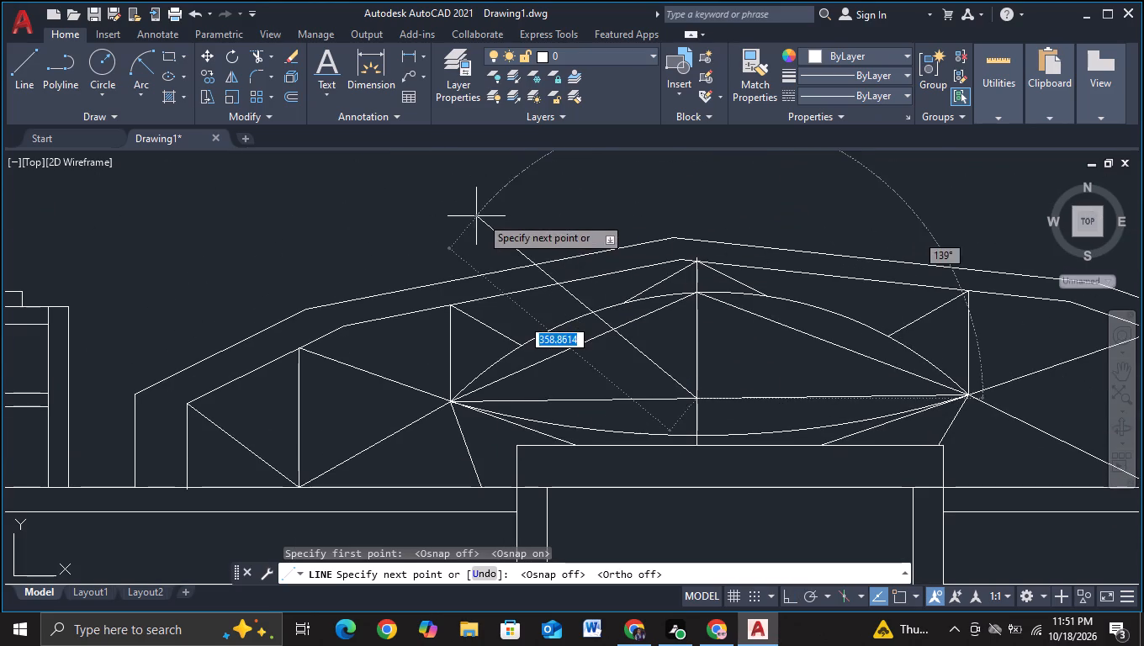
{"action": "left_click", "coordinate": [452, 222]}
{"action": "key", "text": "Escape"}
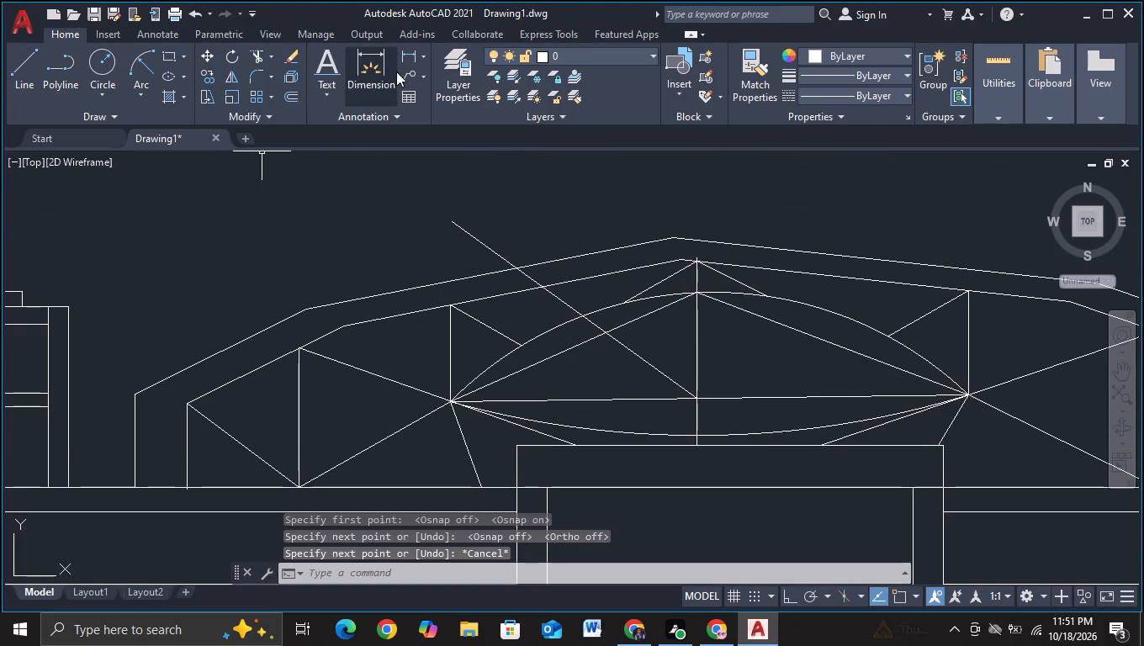
Trim the new left diagonal above the inner roof line and between the upper arc and the straight brace below it.
{"action": "left_click", "coordinate": [253, 51]}
{"action": "left_click_drag", "start_coordinate": [455, 241], "coordinate": [548, 211]}
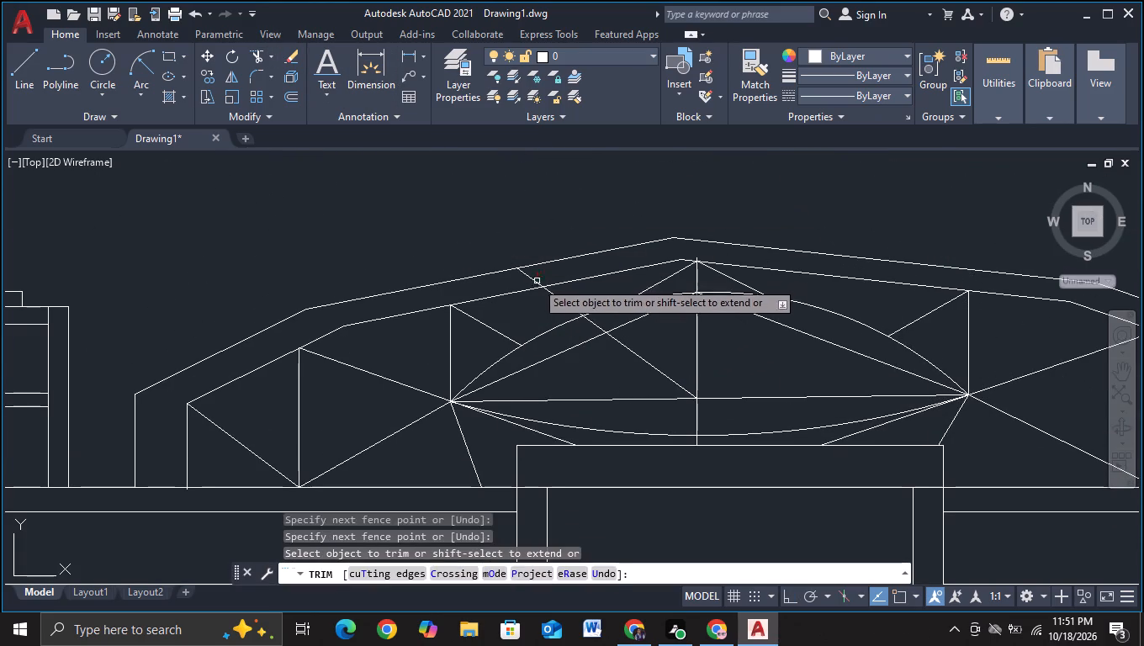
{"action": "left_click_drag", "start_coordinate": [511, 283], "coordinate": [577, 283]}
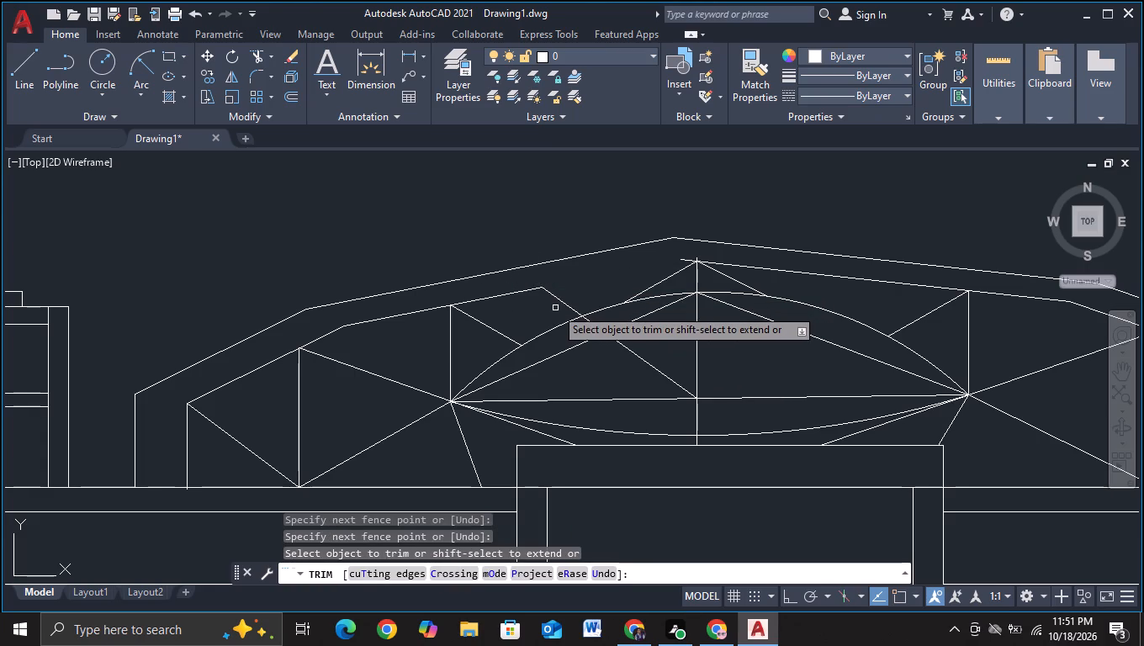
{"action": "key", "text": "ctrl+z"}
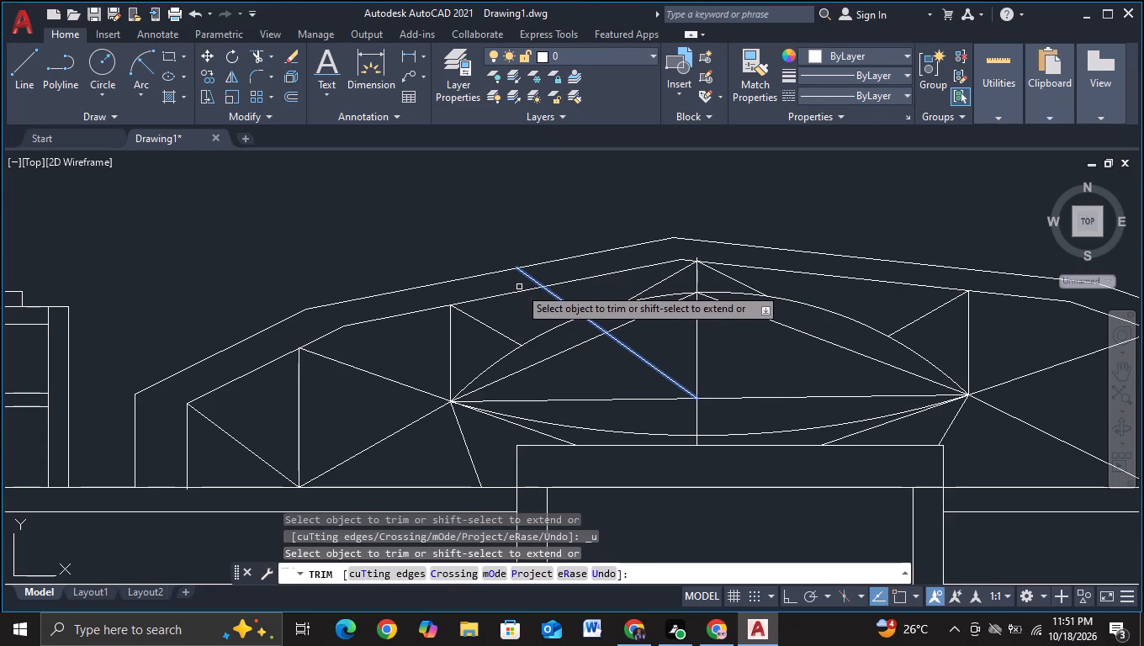
{"action": "left_click_drag", "start_coordinate": [510, 283], "coordinate": [556, 280]}
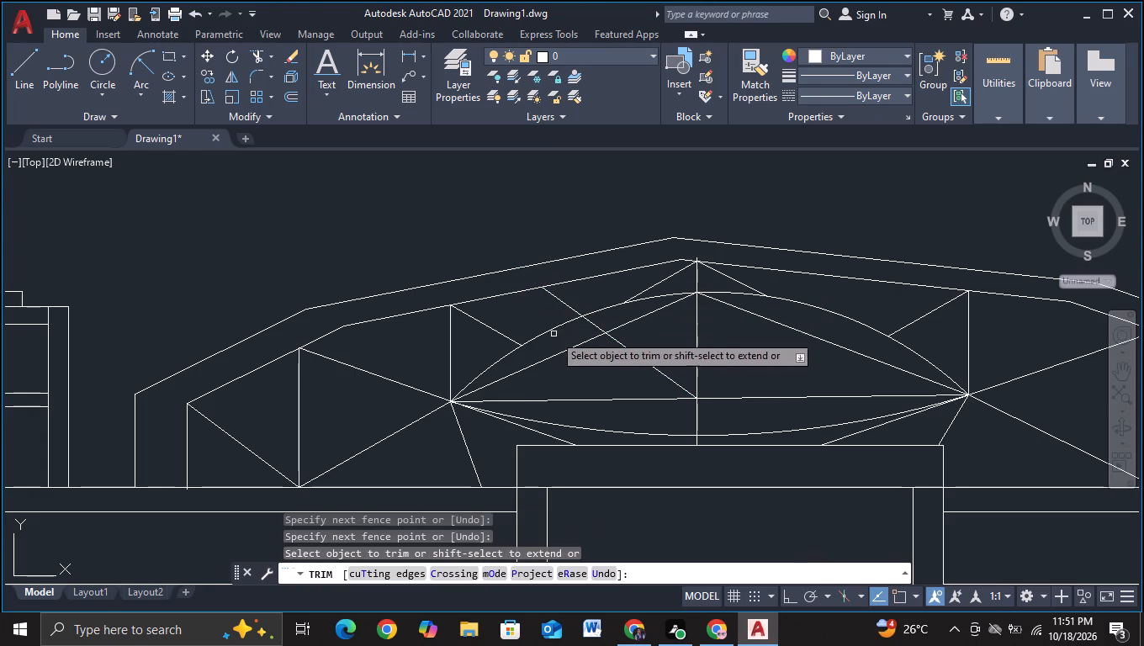
{"action": "scroll", "coordinate": [629, 351], "scroll_direction": "down", "scroll_amount": 1}
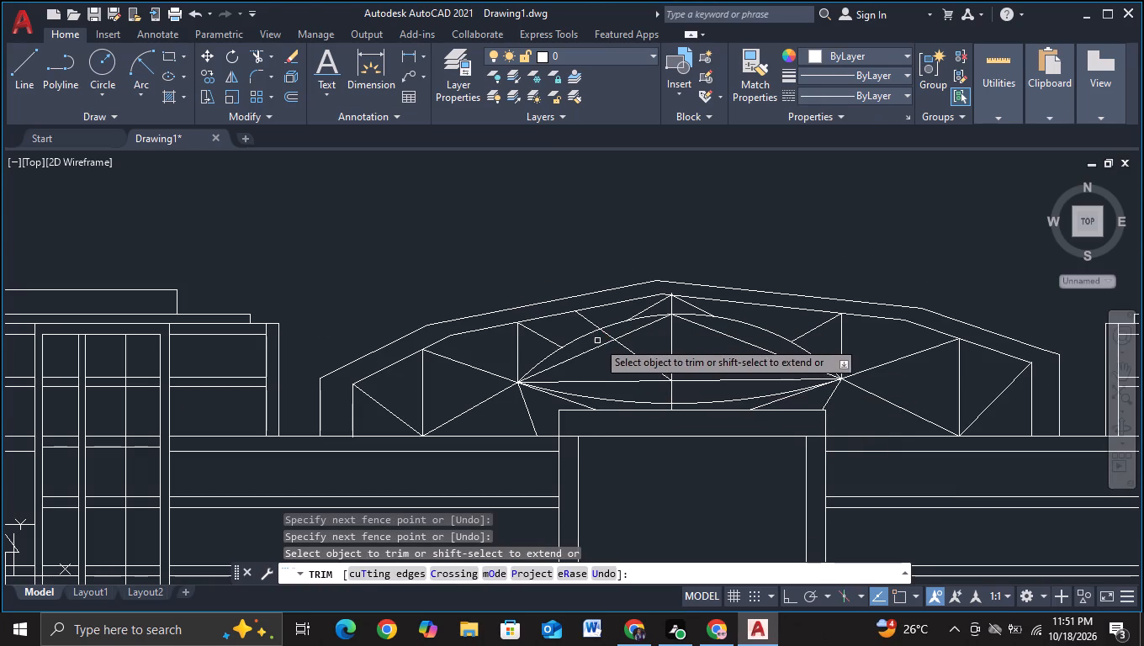
{"action": "left_click_drag", "start_coordinate": [597, 341], "coordinate": [629, 331]}
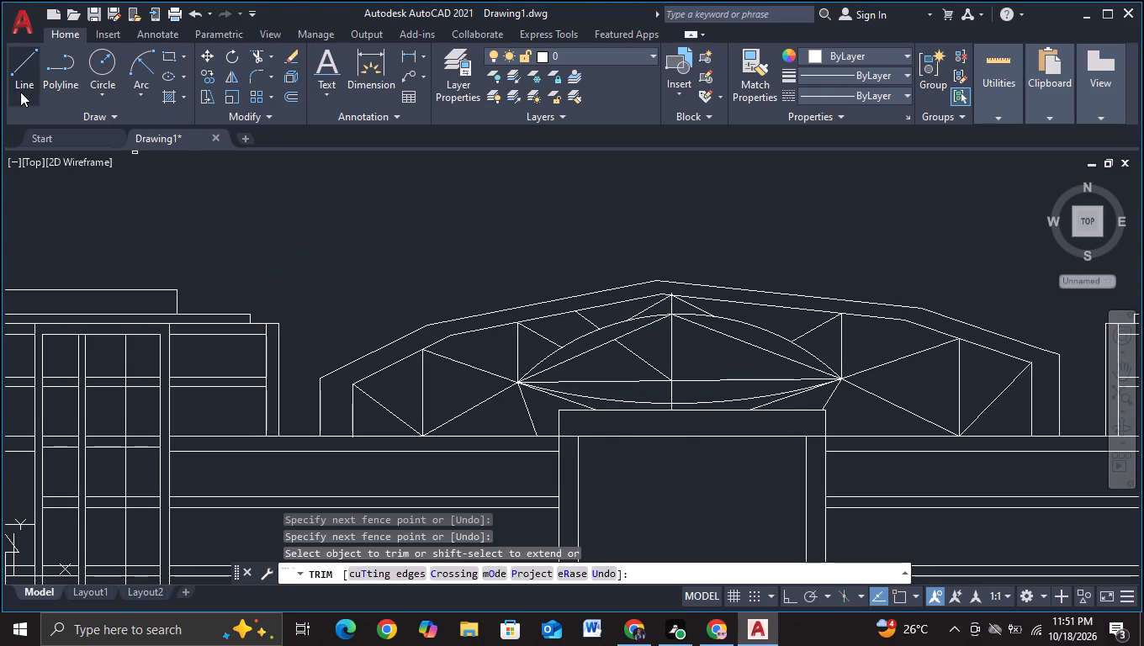
Draw a matching diagonal from the same central crossing, up-right past the outer roof line.
{"action": "left_click", "coordinate": [20, 92]}
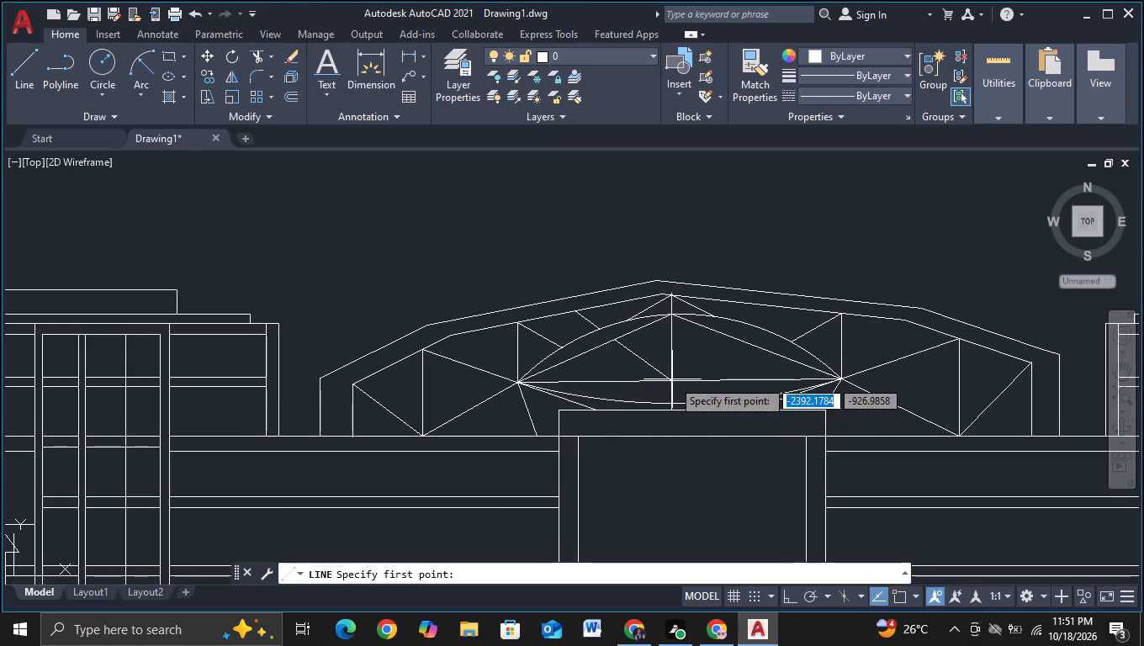
{"action": "key", "text": "F3"}
{"action": "left_click_drag", "start_coordinate": [672, 379], "coordinate": [677, 370]}
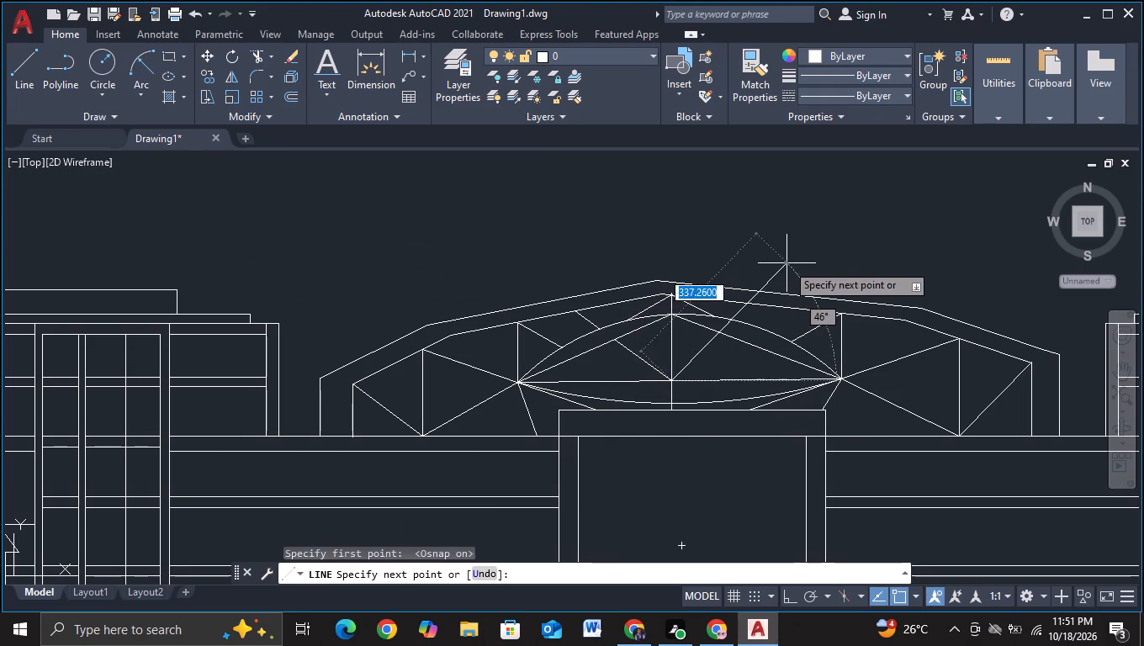
{"action": "left_click", "coordinate": [803, 273]}
{"action": "key", "text": "Escape"}
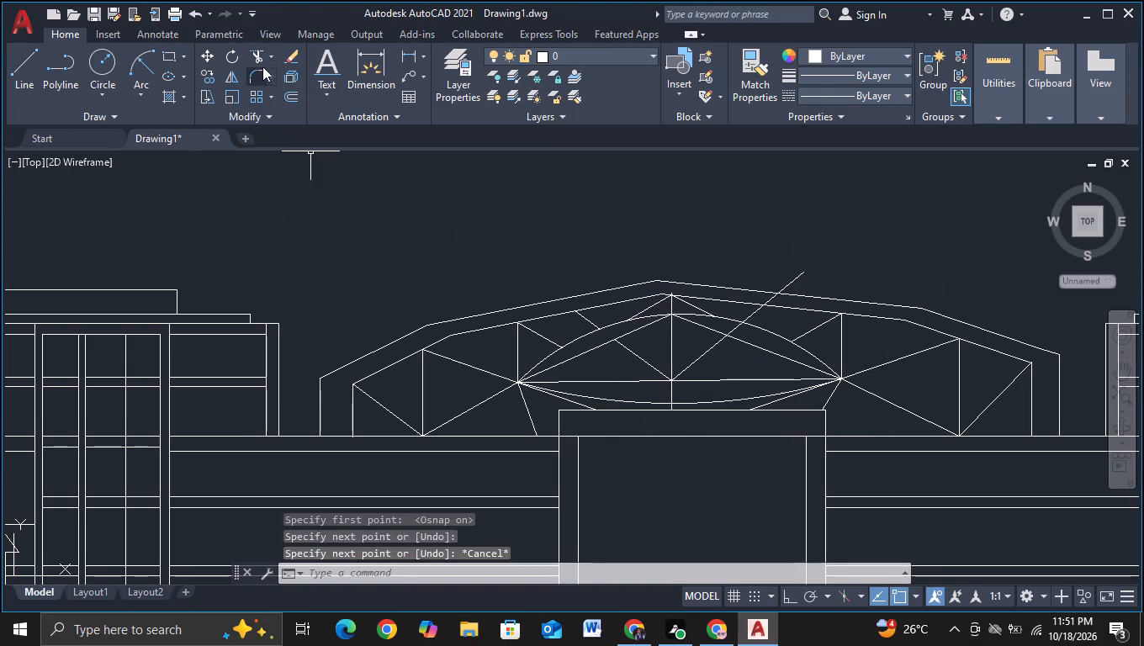
Trim the new right diagonal above the inner roof line and between the upper arc and the straight brace.
{"action": "left_click", "coordinate": [251, 55]}
{"action": "left_click_drag", "start_coordinate": [782, 276], "coordinate": [813, 291]}
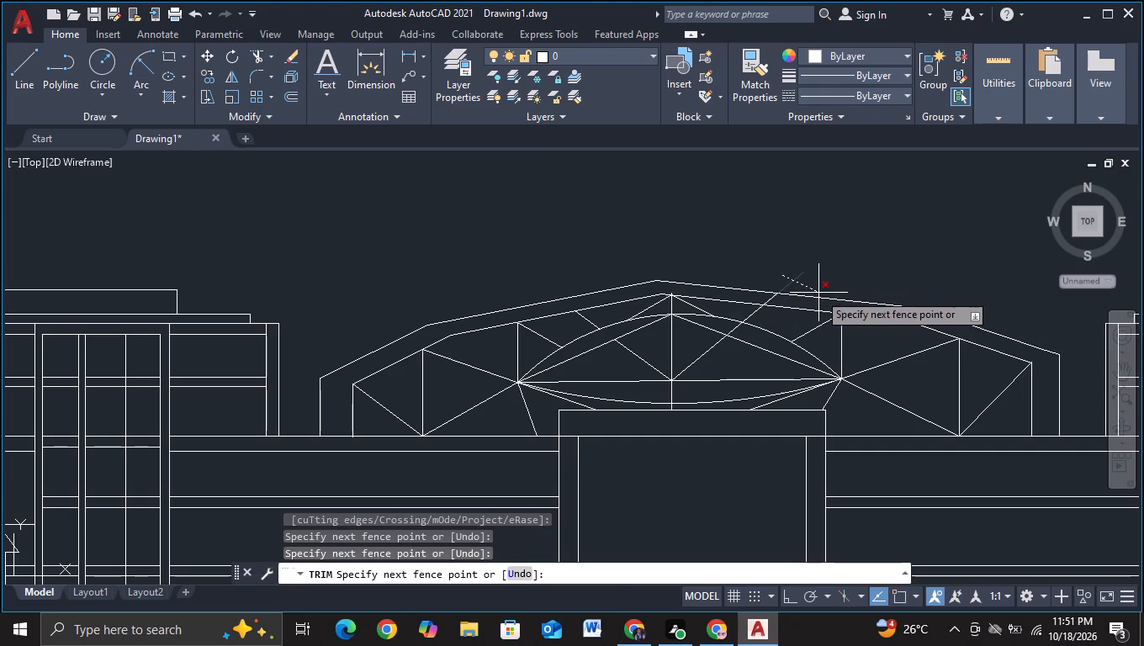
{"action": "left_click", "coordinate": [818, 288]}
{"action": "left_click", "coordinate": [765, 299]}
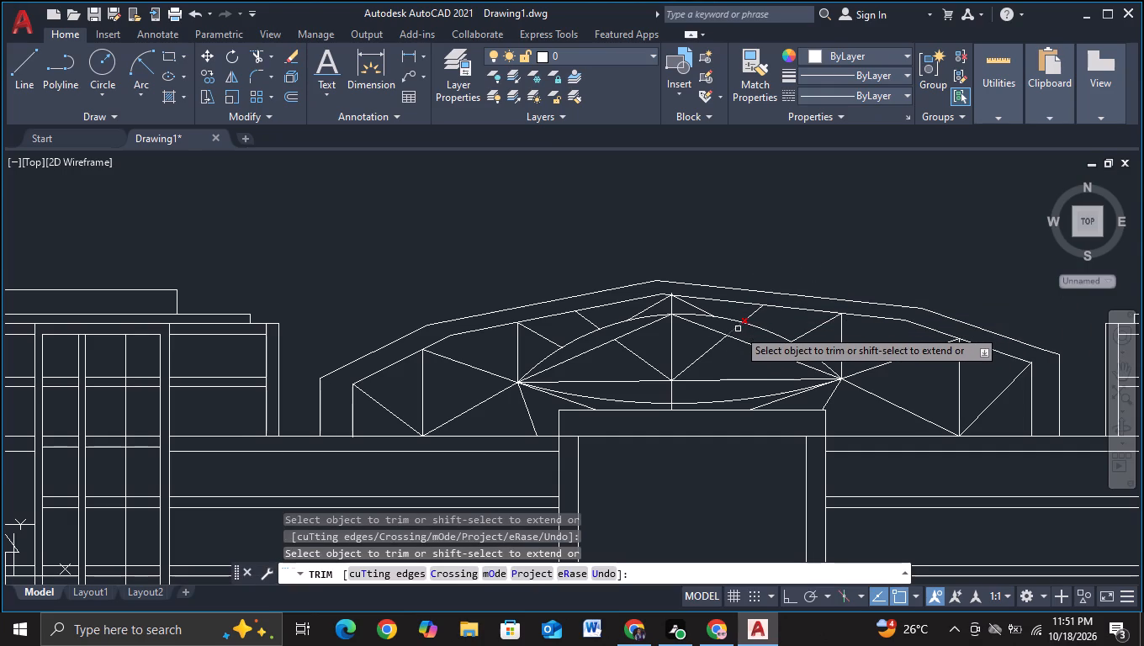
{"action": "left_click", "coordinate": [738, 329]}
{"action": "key", "text": "Escape"}
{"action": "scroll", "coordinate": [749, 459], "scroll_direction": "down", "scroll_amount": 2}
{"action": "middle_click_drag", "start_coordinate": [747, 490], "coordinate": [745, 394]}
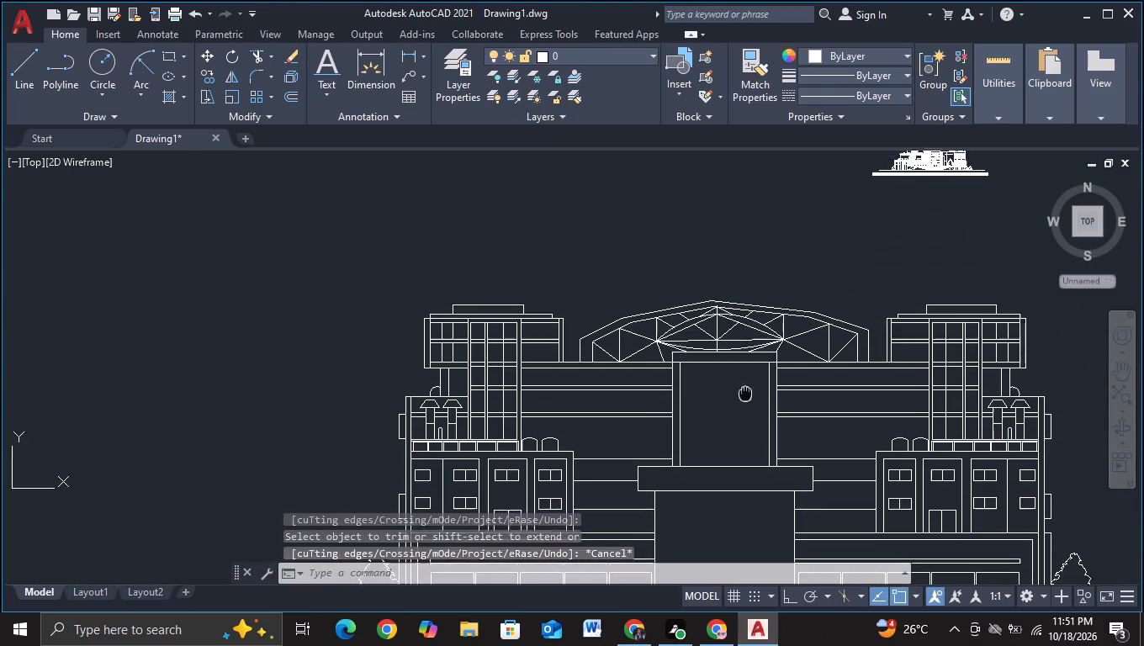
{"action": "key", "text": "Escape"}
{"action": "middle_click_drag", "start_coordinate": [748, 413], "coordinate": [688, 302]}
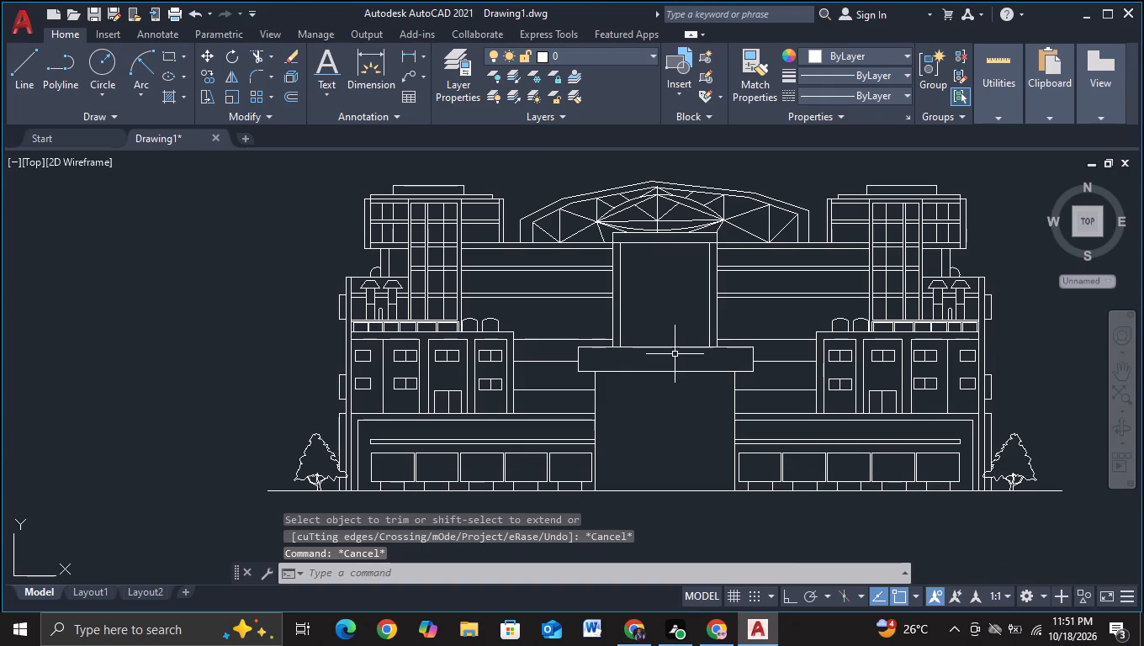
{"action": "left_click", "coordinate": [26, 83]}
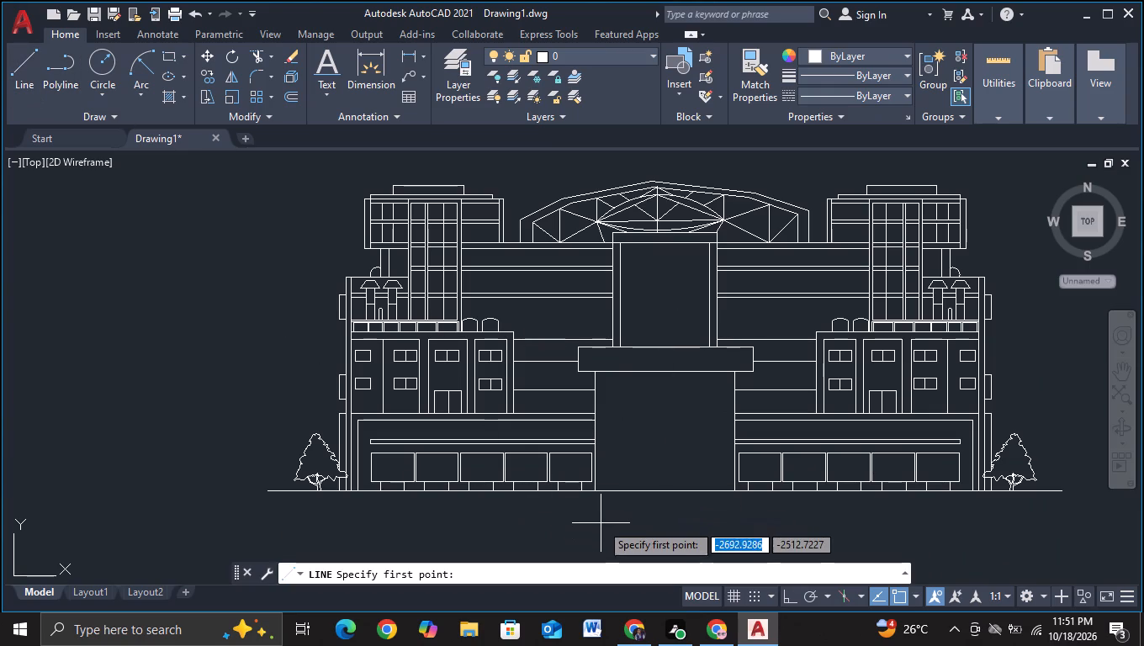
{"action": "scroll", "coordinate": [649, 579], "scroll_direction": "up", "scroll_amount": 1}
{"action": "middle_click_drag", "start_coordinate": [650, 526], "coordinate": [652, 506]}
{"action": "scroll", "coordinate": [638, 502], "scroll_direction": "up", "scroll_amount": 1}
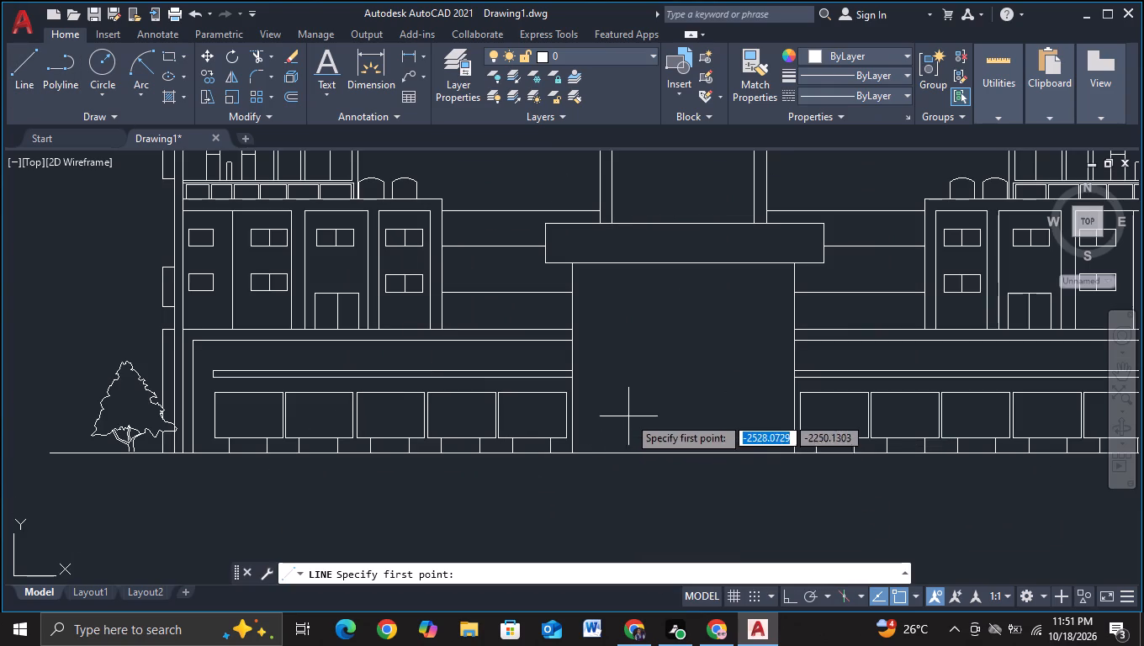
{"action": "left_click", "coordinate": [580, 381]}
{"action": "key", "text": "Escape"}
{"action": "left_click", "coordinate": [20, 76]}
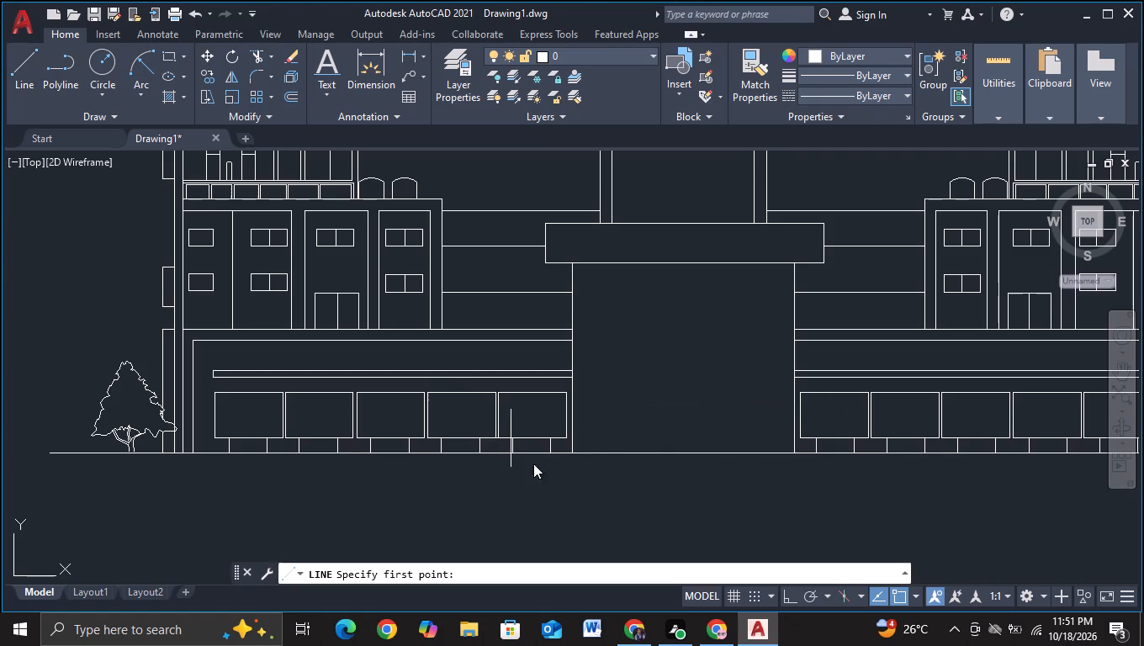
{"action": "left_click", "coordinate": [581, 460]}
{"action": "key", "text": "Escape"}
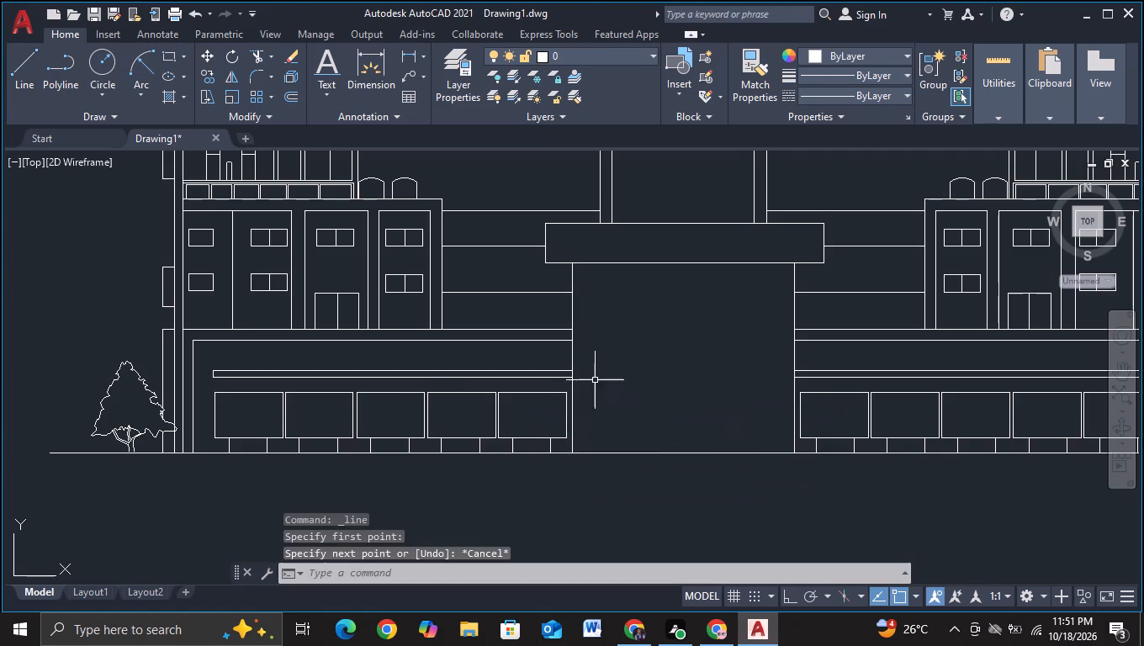
Draw a three-sided doorway outline just inside the lower entrance block, about 700 wide, with its right leg about 373 long, both legs crossing the ground line.
{"action": "left_click", "coordinate": [14, 79]}
{"action": "key", "text": "F8"}
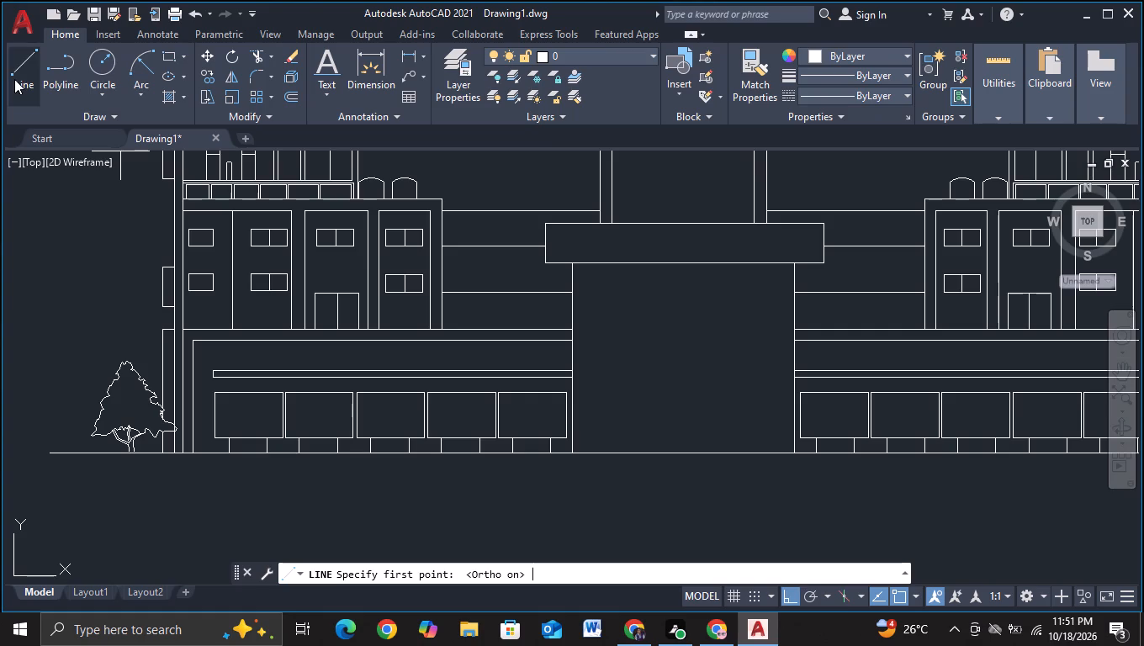
{"action": "scroll", "coordinate": [603, 513], "scroll_direction": "up", "scroll_amount": 2}
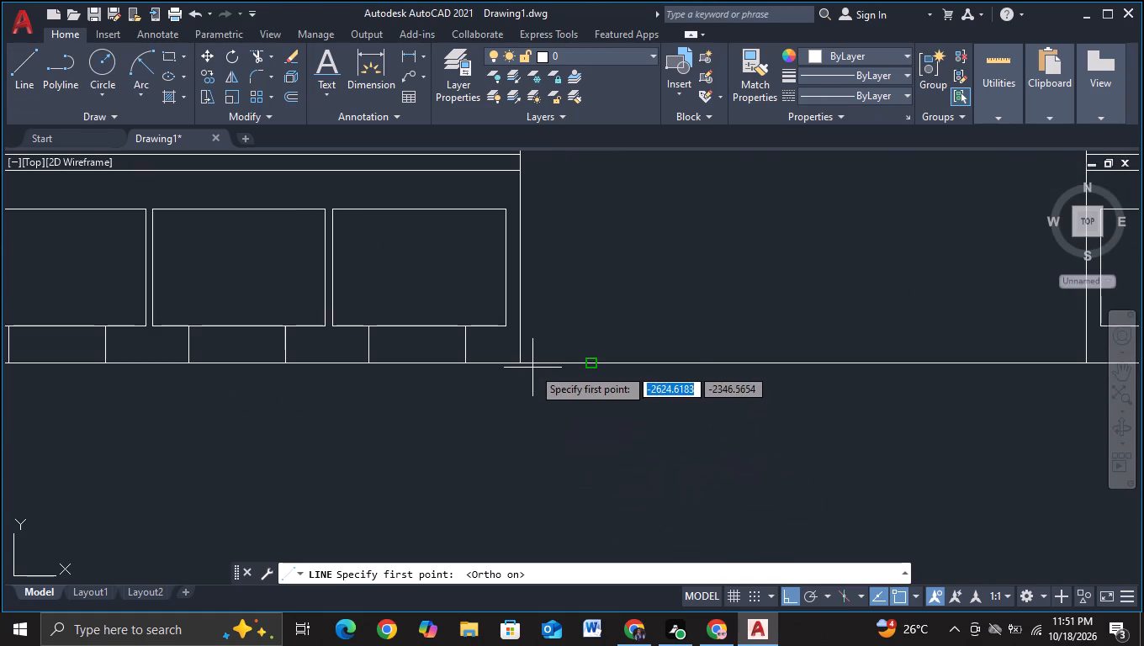
{"action": "left_click_drag", "start_coordinate": [532, 375], "coordinate": [533, 367]}
{"action": "middle_click_drag", "start_coordinate": [547, 250], "coordinate": [545, 456]}
{"action": "left_click", "coordinate": [548, 324]}
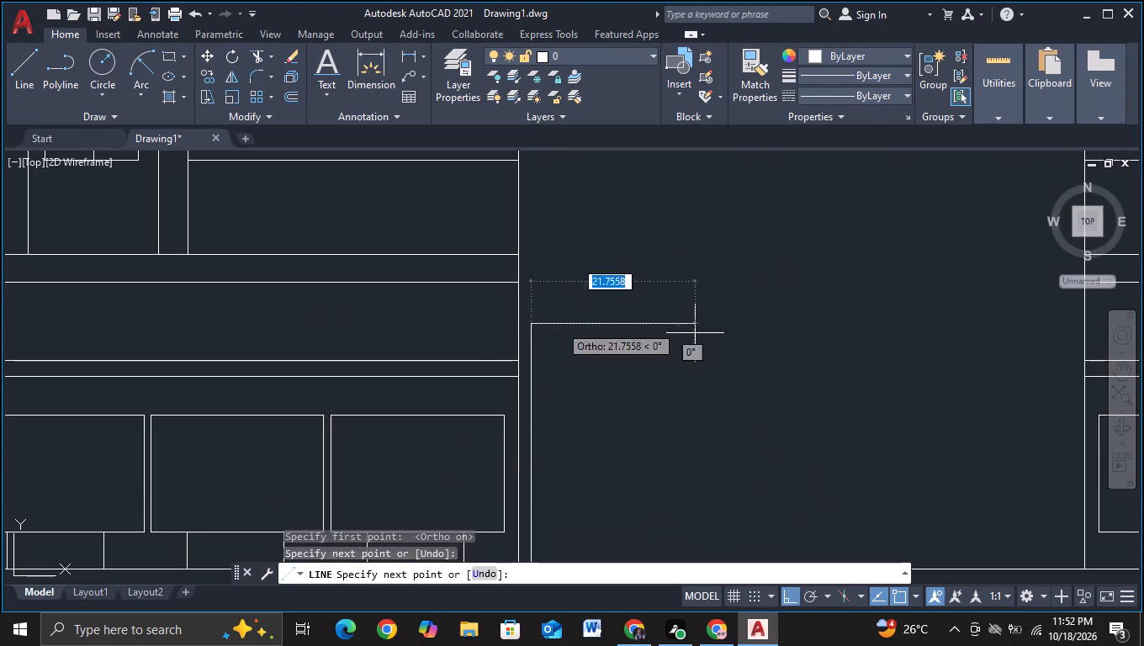
{"action": "middle_click_drag", "start_coordinate": [955, 364], "coordinate": [596, 347]}
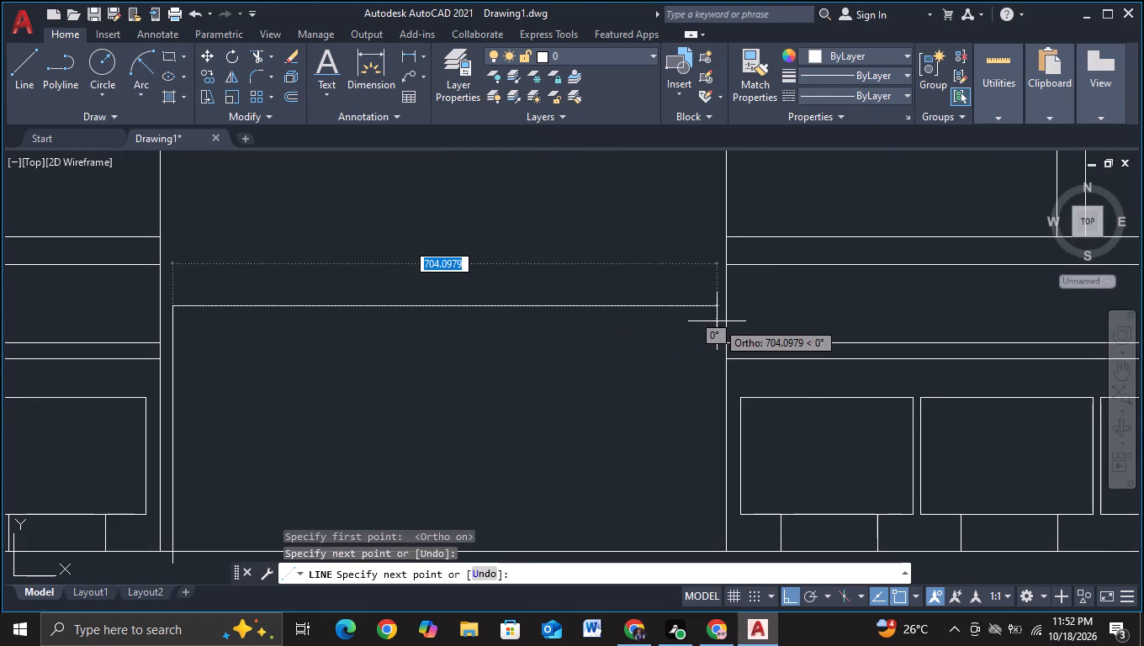
{"action": "left_click", "coordinate": [708, 318]}
{"action": "middle_click_drag", "start_coordinate": [693, 379], "coordinate": [681, 288]}
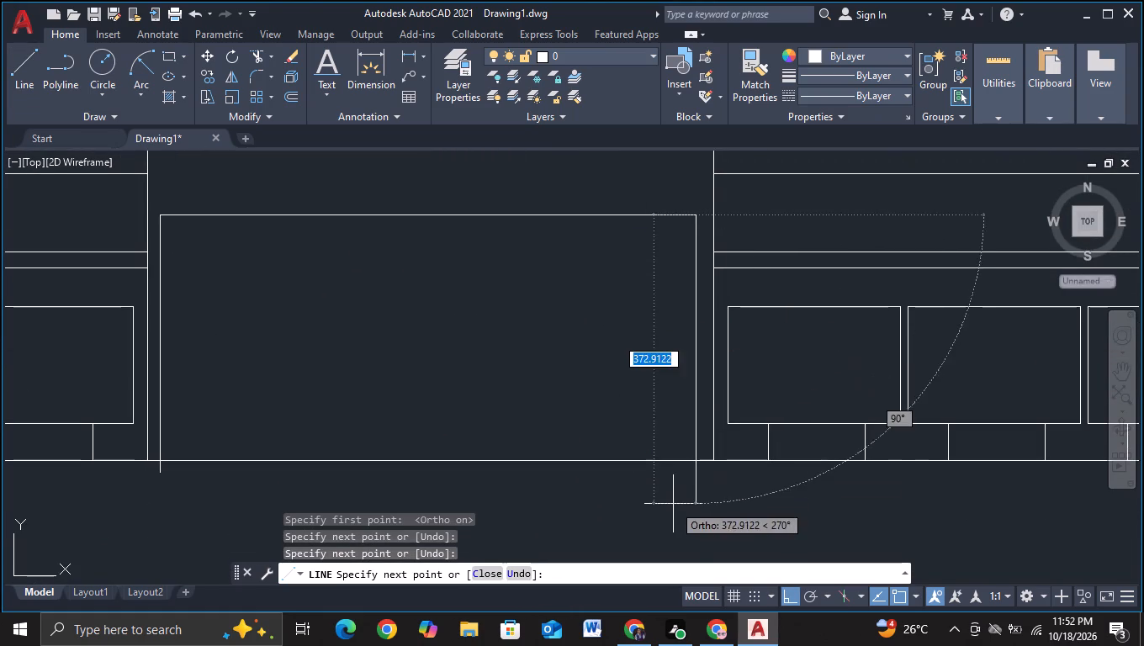
{"action": "left_click", "coordinate": [673, 504]}
{"action": "key", "text": "Escape"}
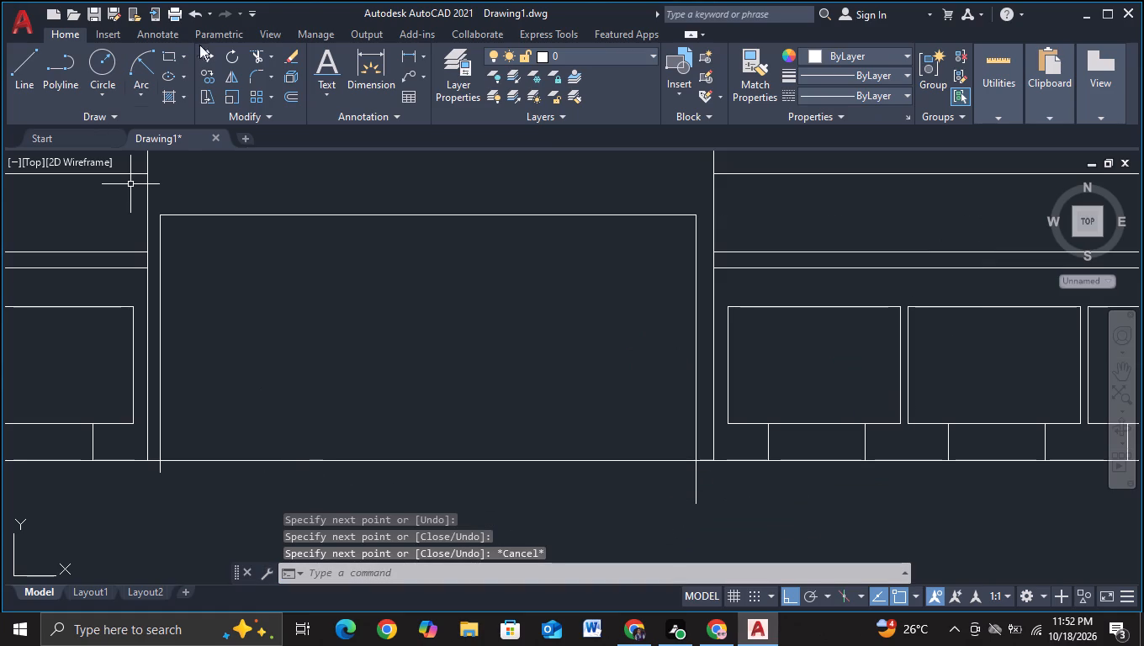
Trim both legs of the entrance doorway outline where they extend below the ground line.
{"action": "left_click", "coordinate": [251, 53]}
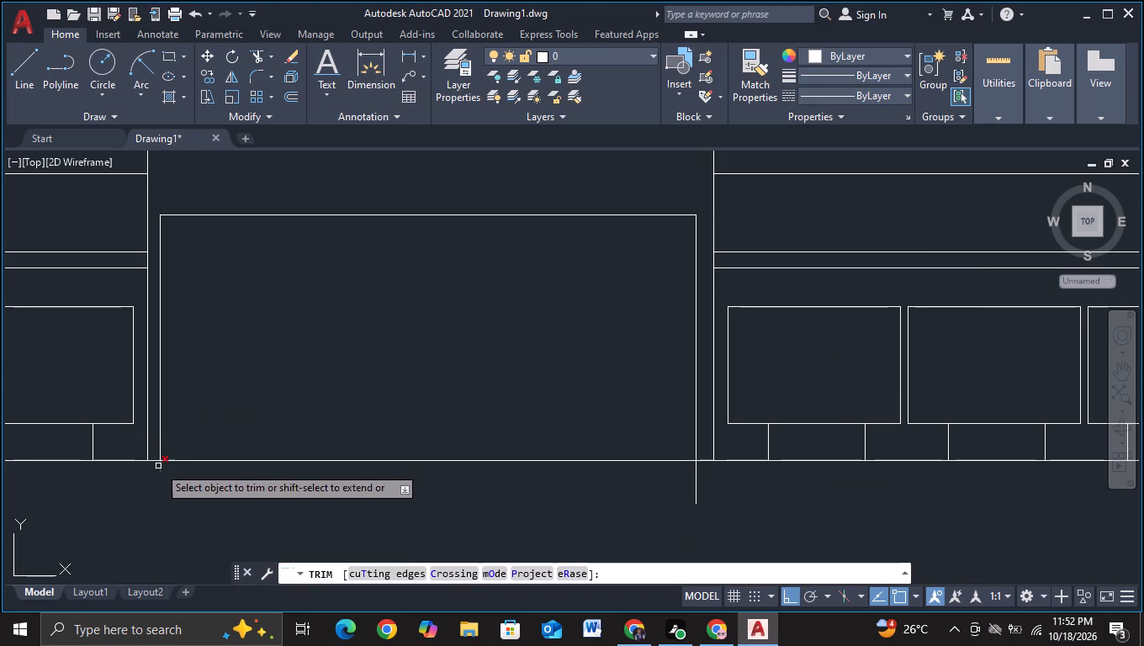
{"action": "left_click", "coordinate": [158, 466]}
{"action": "left_click_drag", "start_coordinate": [670, 492], "coordinate": [729, 484]}
{"action": "key", "text": "Escape"}
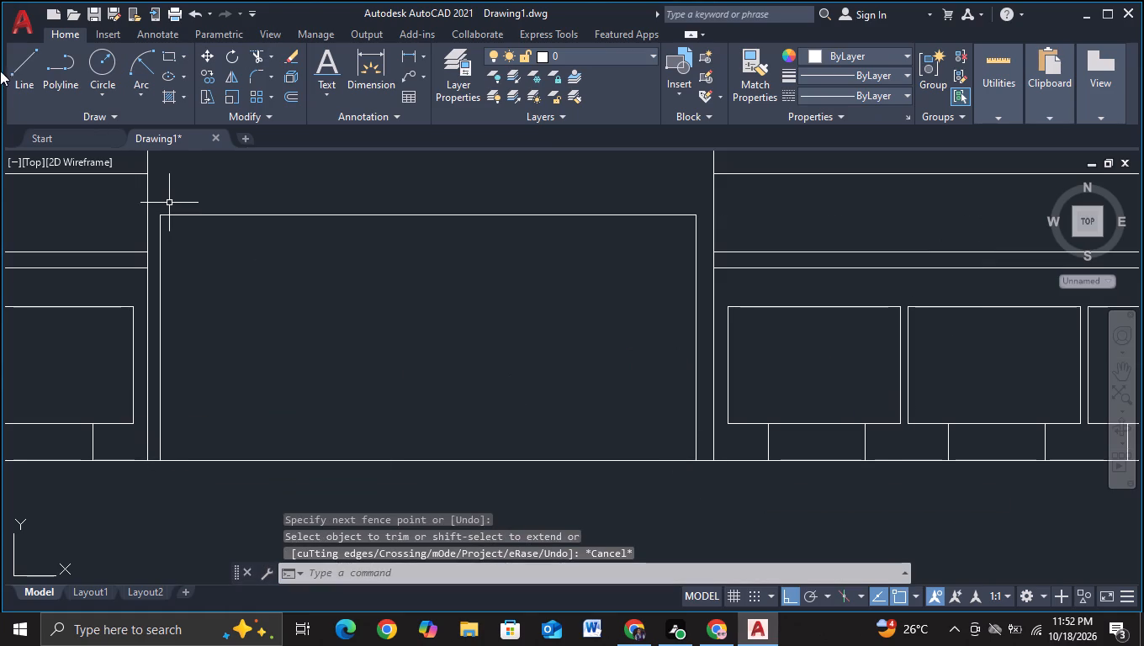
Draw a narrow three-sided door panel outline inside the doorway near its left leg, with both panel legs crossing the ground line.
{"action": "left_click", "coordinate": [13, 74]}
{"action": "left_click_drag", "start_coordinate": [193, 484], "coordinate": [193, 460]}
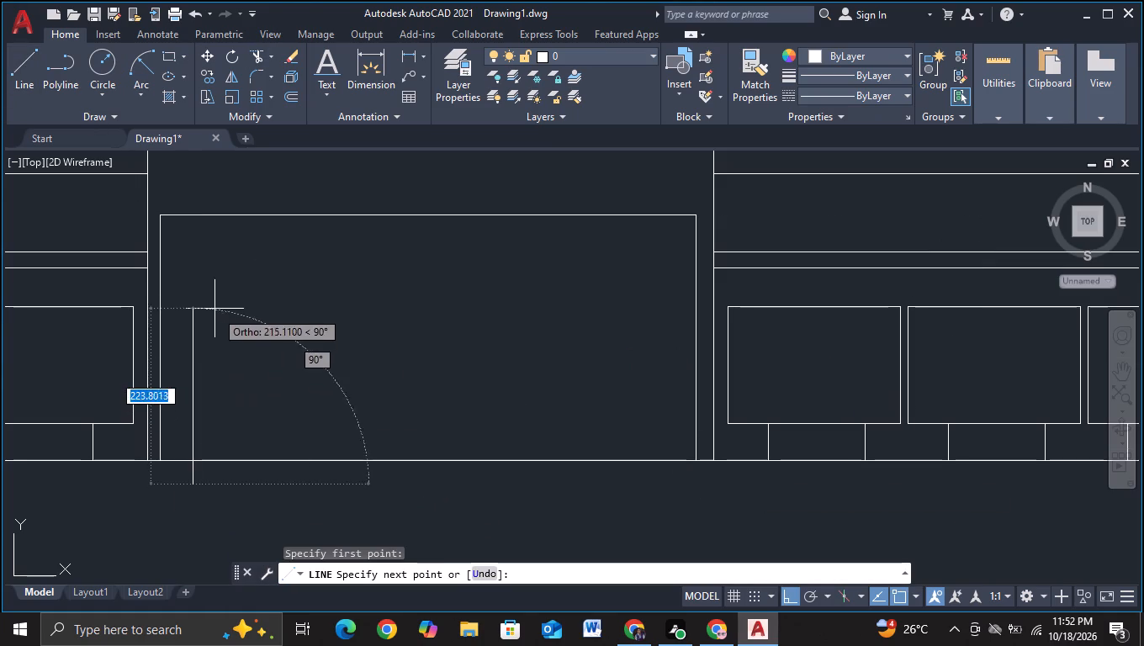
{"action": "left_click", "coordinate": [209, 247]}
{"action": "left_click", "coordinate": [287, 256]}
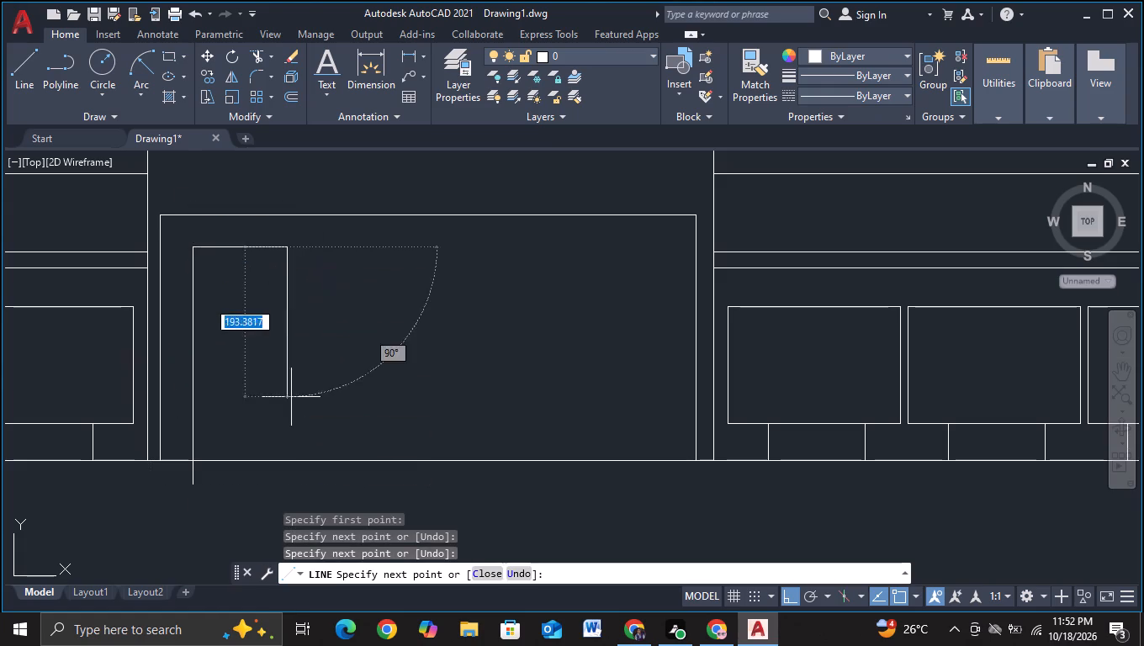
{"action": "middle_click_drag", "start_coordinate": [294, 450], "coordinate": [294, 355]}
{"action": "left_click", "coordinate": [280, 432]}
{"action": "key", "text": "Escape"}
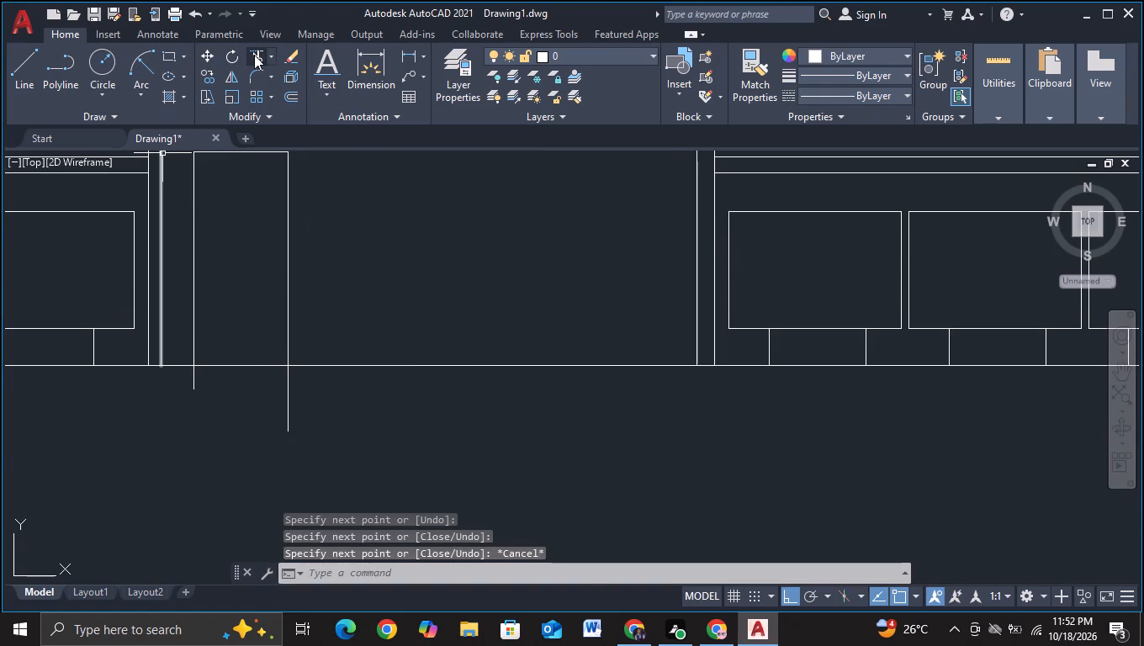
Trim both legs of the new door panel below the ground line.
{"action": "left_click", "coordinate": [254, 55]}
{"action": "left_click_drag", "start_coordinate": [165, 381], "coordinate": [331, 392]}
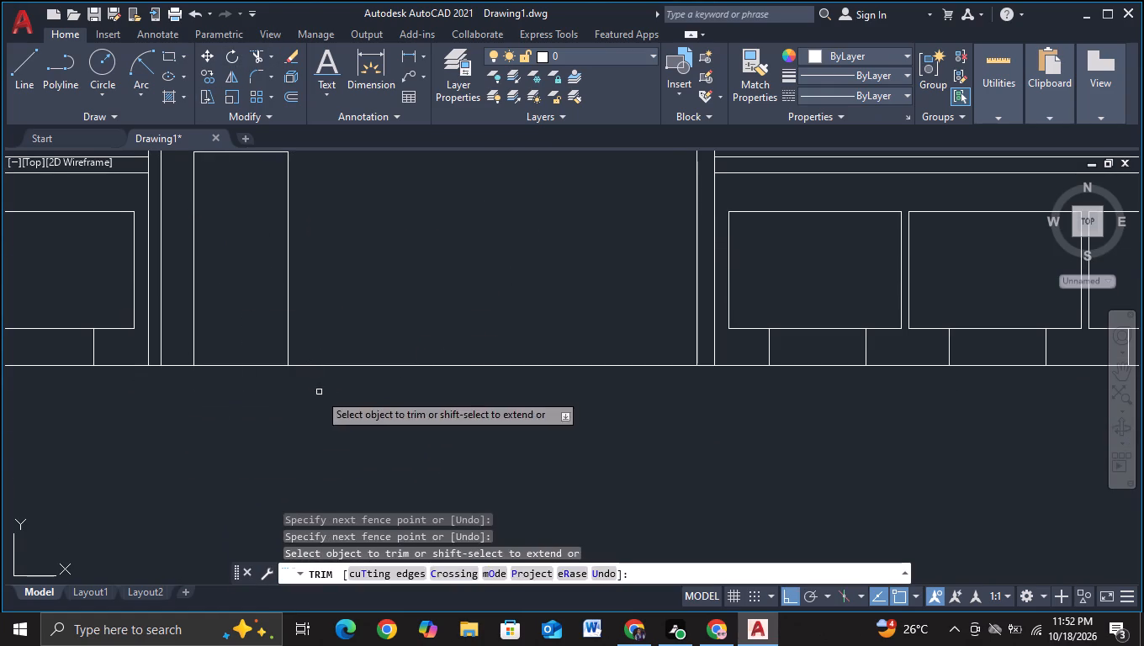
{"action": "key", "text": "Escape"}
Copy the door panel horizontally three times across the doorway, making a row of four panels with gaps between them.
{"action": "middle_click_drag", "start_coordinate": [197, 453], "coordinate": [232, 503]}
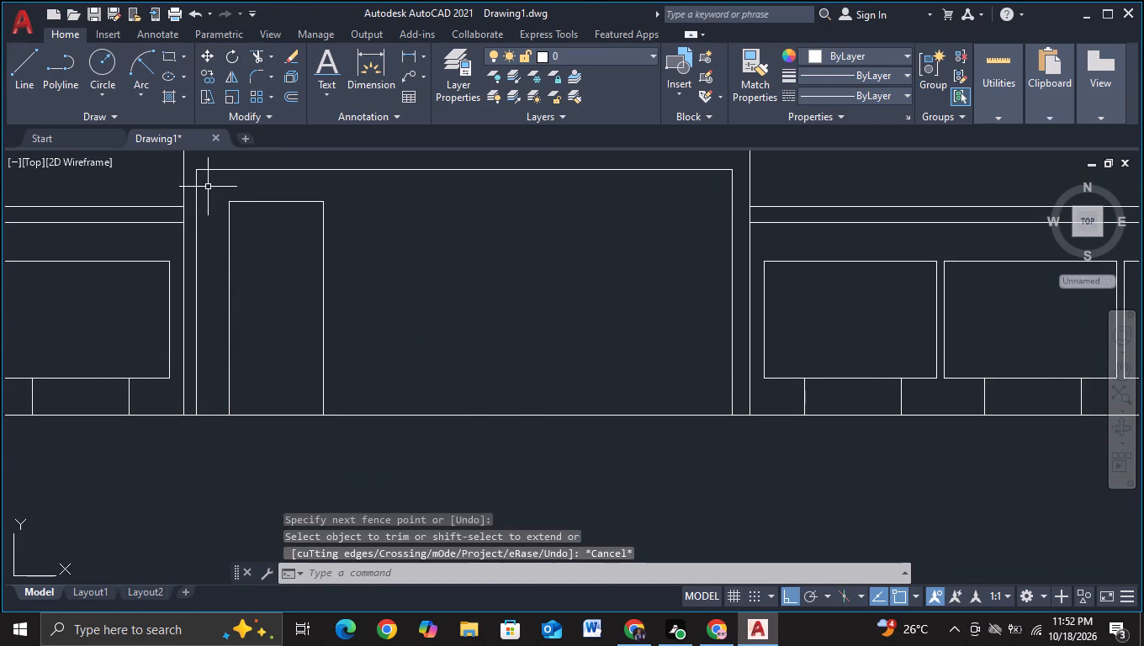
{"action": "left_click_drag", "start_coordinate": [208, 187], "coordinate": [208, 194]}
{"action": "left_click", "coordinate": [354, 467]}
{"action": "key", "text": "c"}
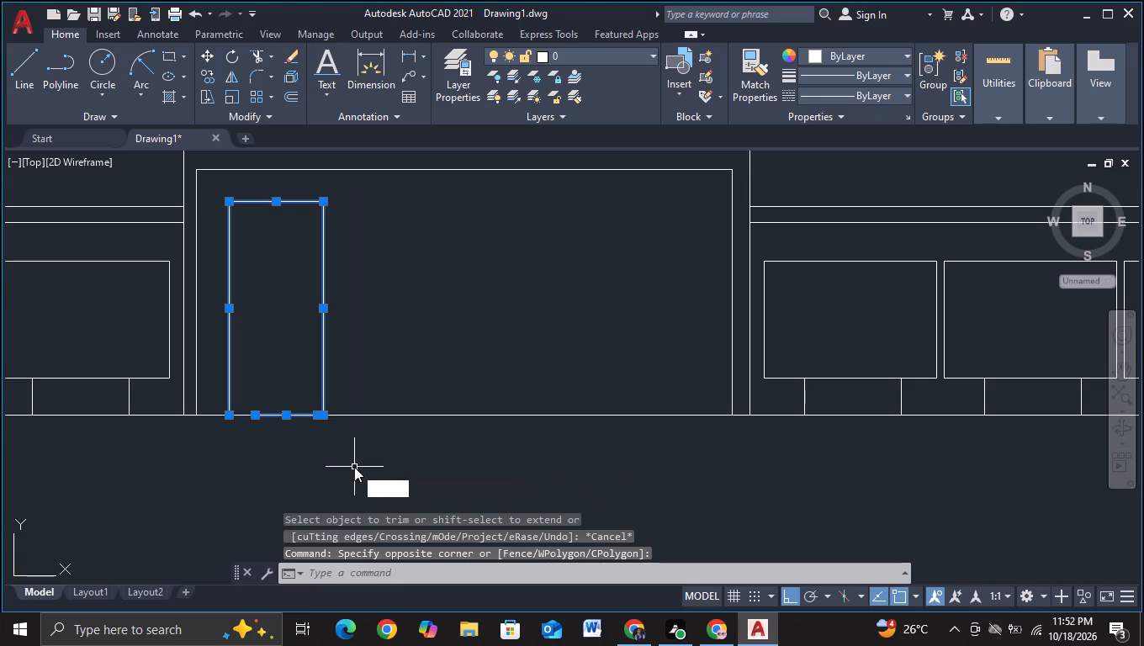
{"action": "left_click", "coordinate": [445, 520]}
{"action": "left_click_drag", "start_coordinate": [273, 339], "coordinate": [280, 341]}
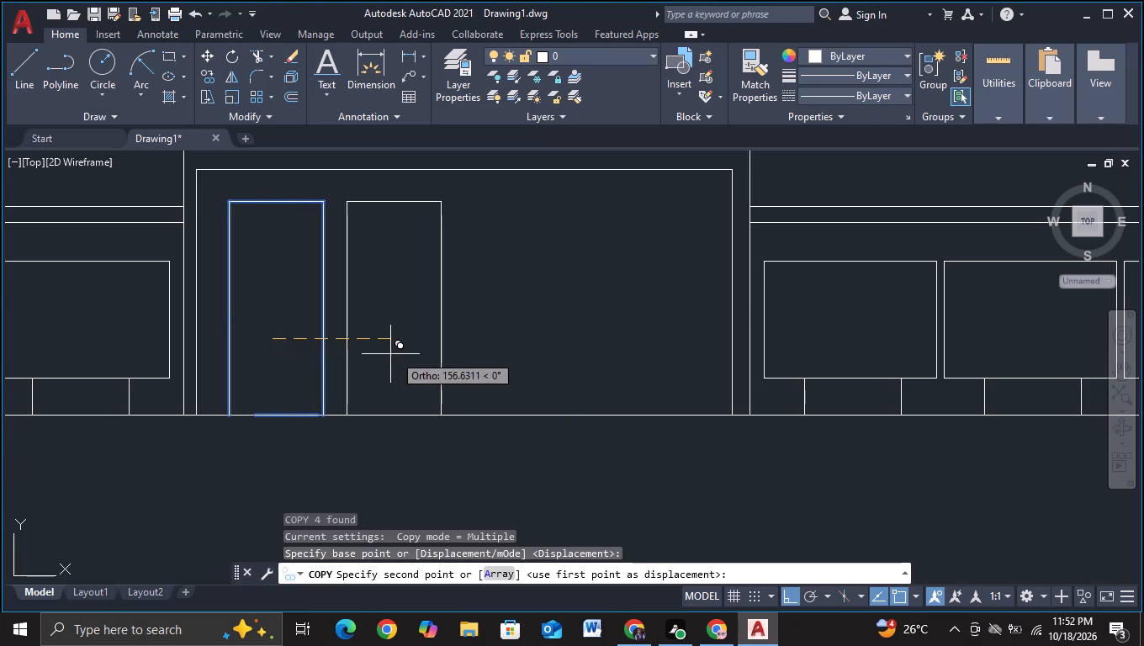
{"action": "left_click", "coordinate": [398, 354]}
{"action": "left_click", "coordinate": [538, 342]}
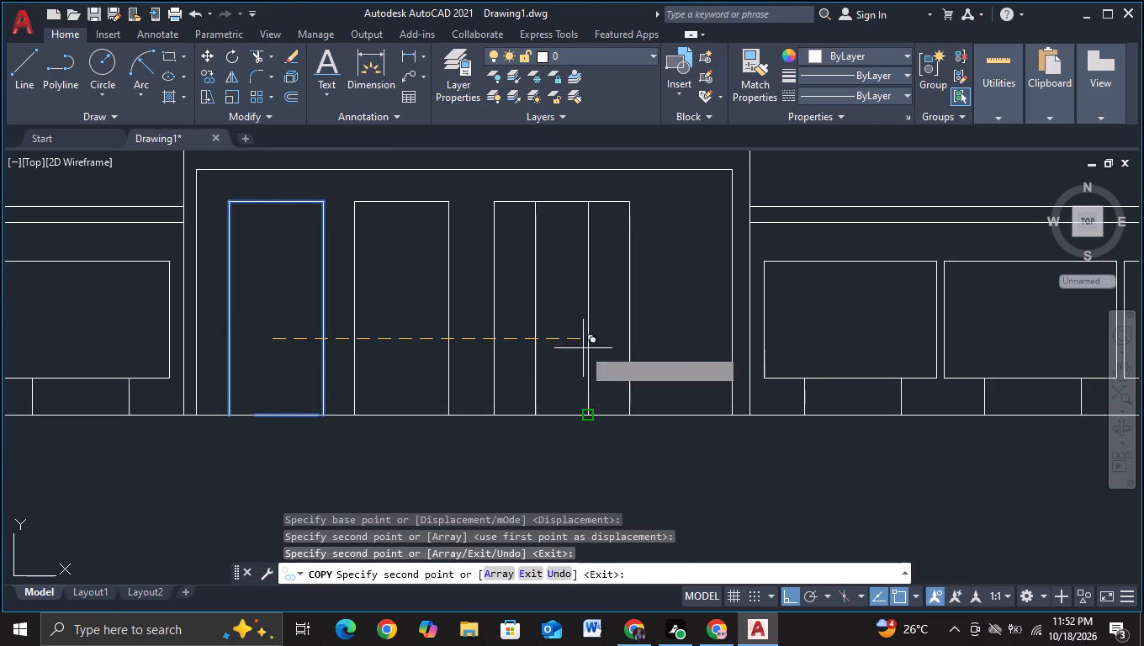
{"action": "left_click", "coordinate": [663, 356]}
{"action": "key", "text": "Escape"}
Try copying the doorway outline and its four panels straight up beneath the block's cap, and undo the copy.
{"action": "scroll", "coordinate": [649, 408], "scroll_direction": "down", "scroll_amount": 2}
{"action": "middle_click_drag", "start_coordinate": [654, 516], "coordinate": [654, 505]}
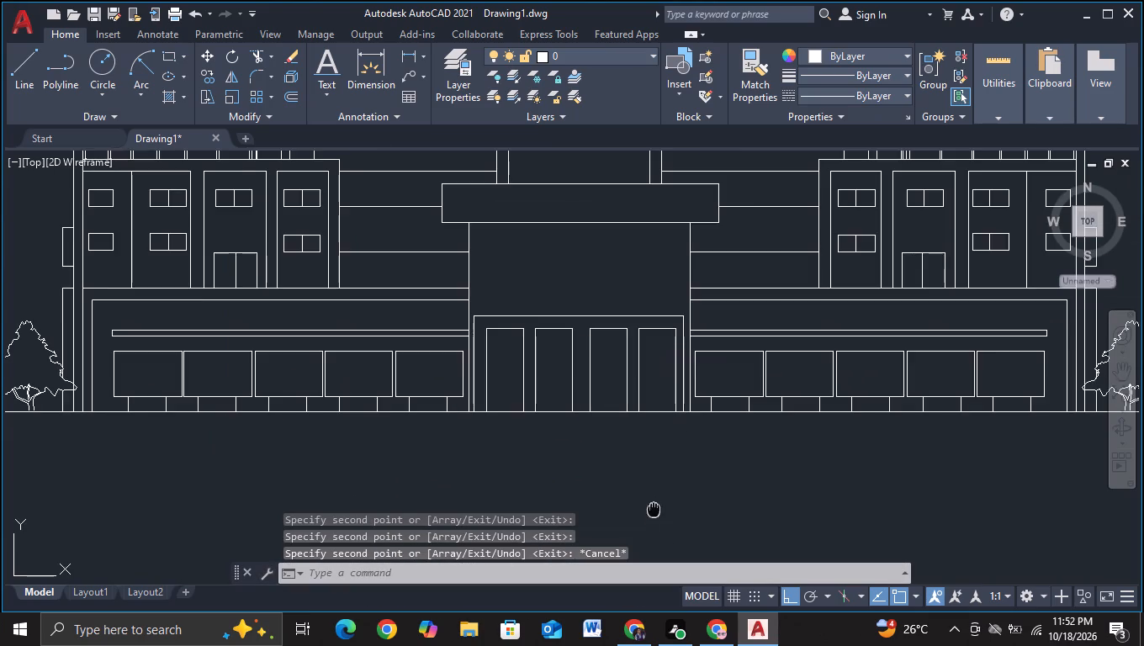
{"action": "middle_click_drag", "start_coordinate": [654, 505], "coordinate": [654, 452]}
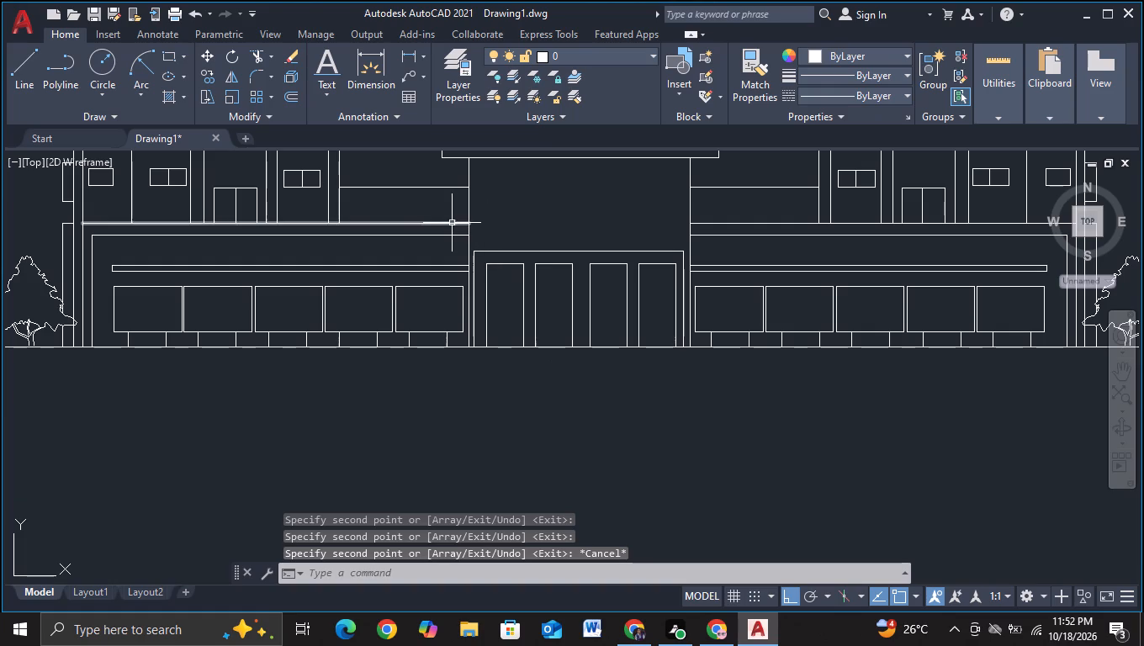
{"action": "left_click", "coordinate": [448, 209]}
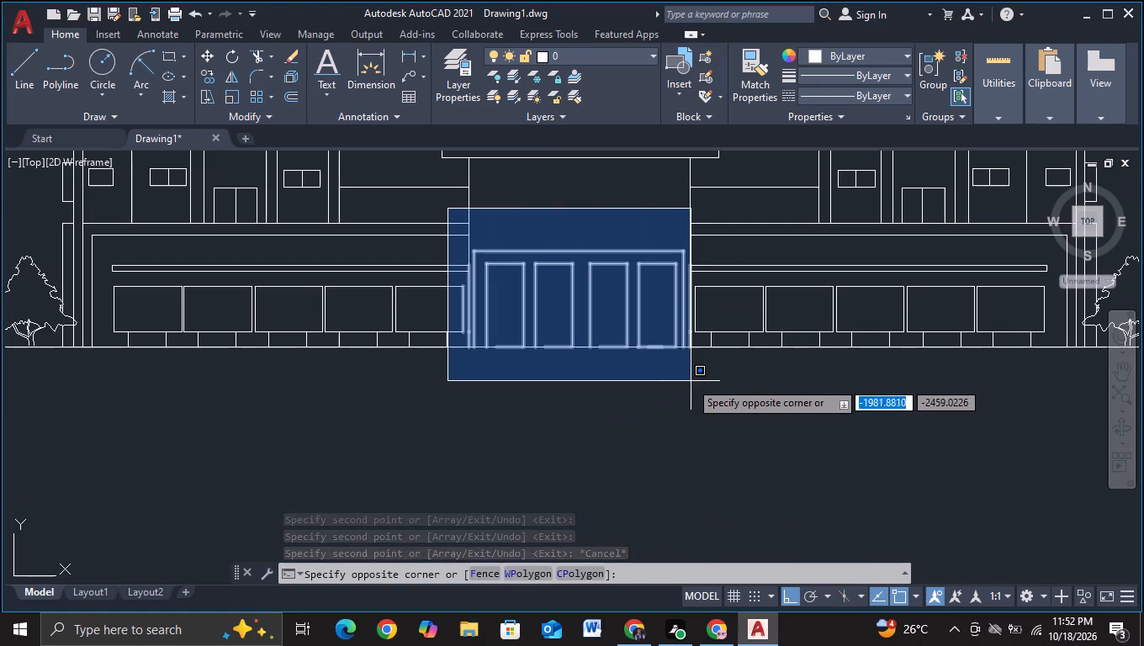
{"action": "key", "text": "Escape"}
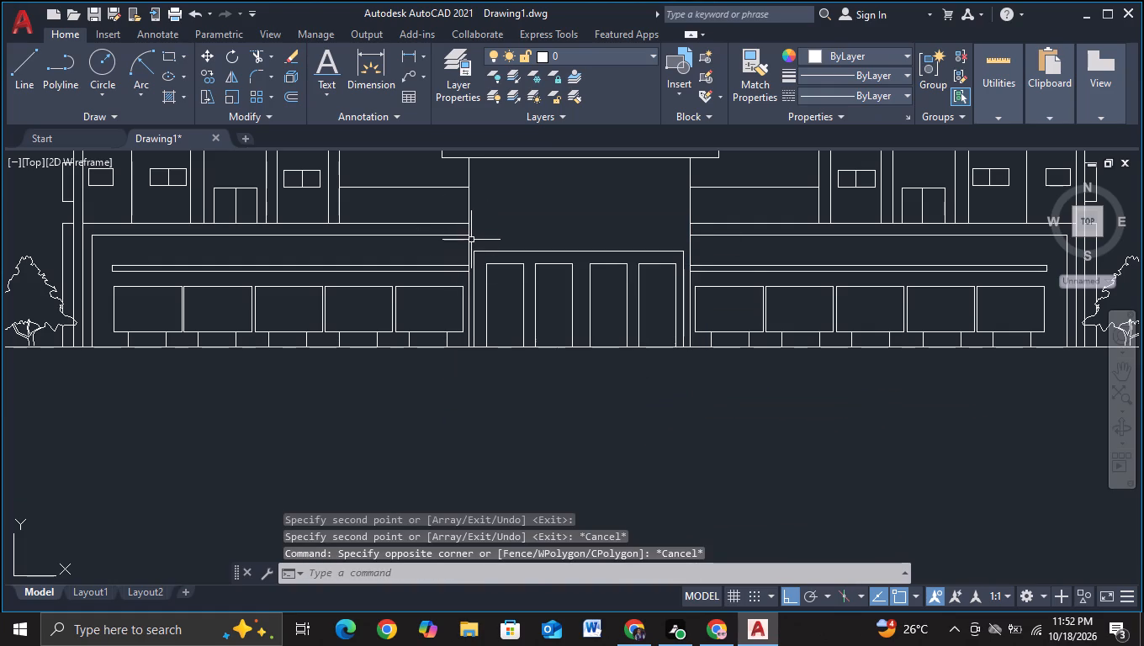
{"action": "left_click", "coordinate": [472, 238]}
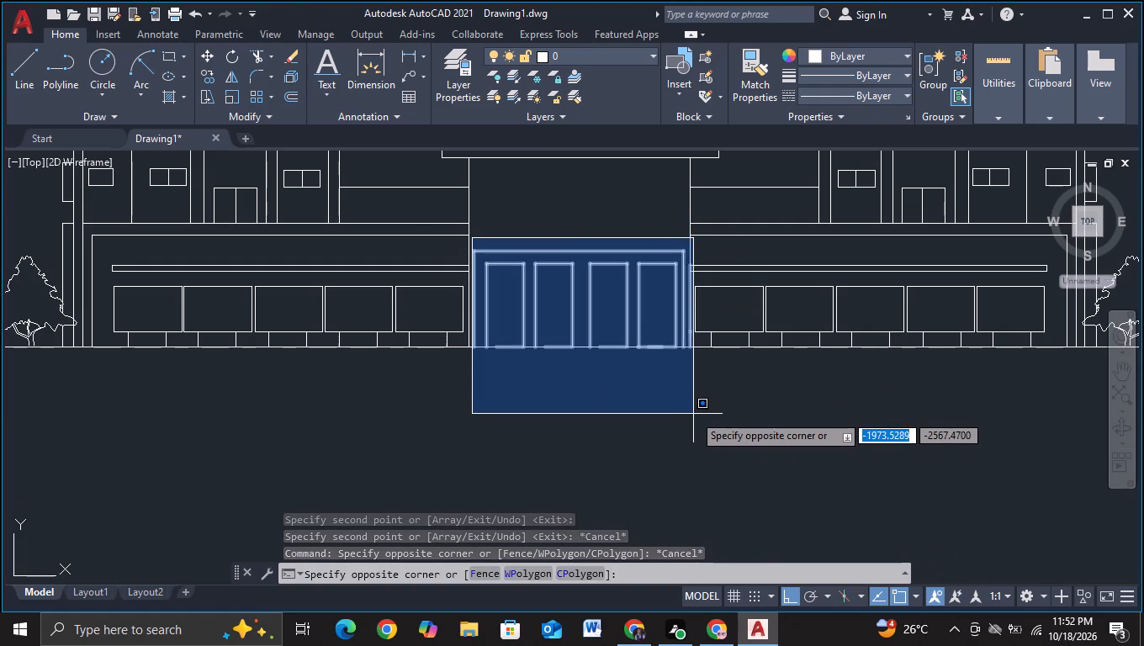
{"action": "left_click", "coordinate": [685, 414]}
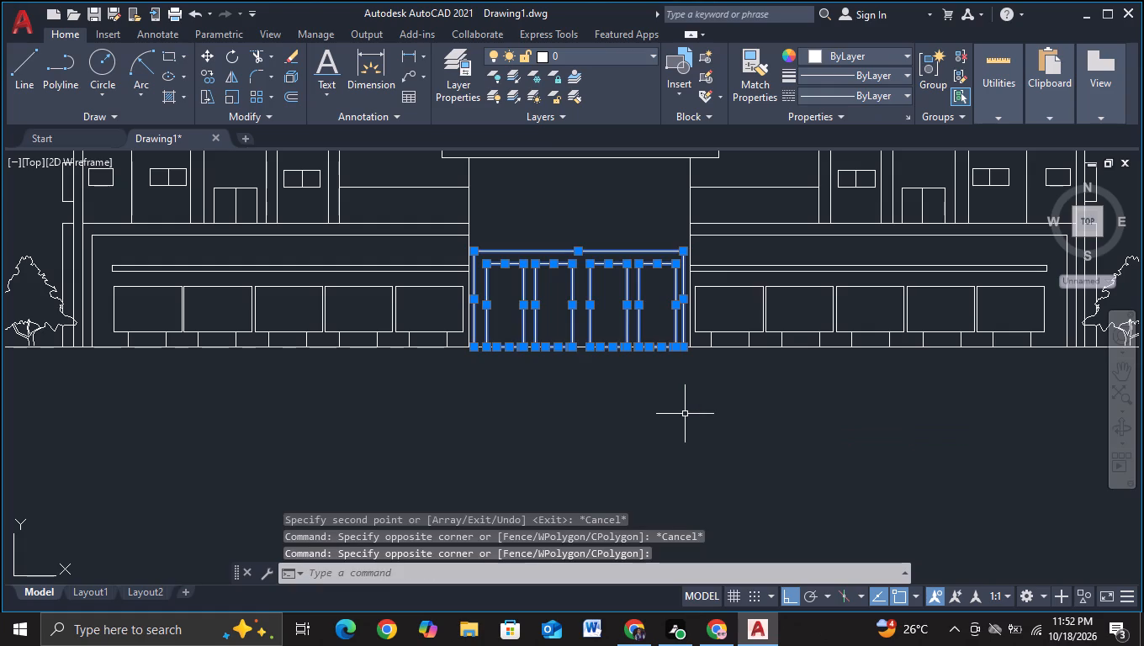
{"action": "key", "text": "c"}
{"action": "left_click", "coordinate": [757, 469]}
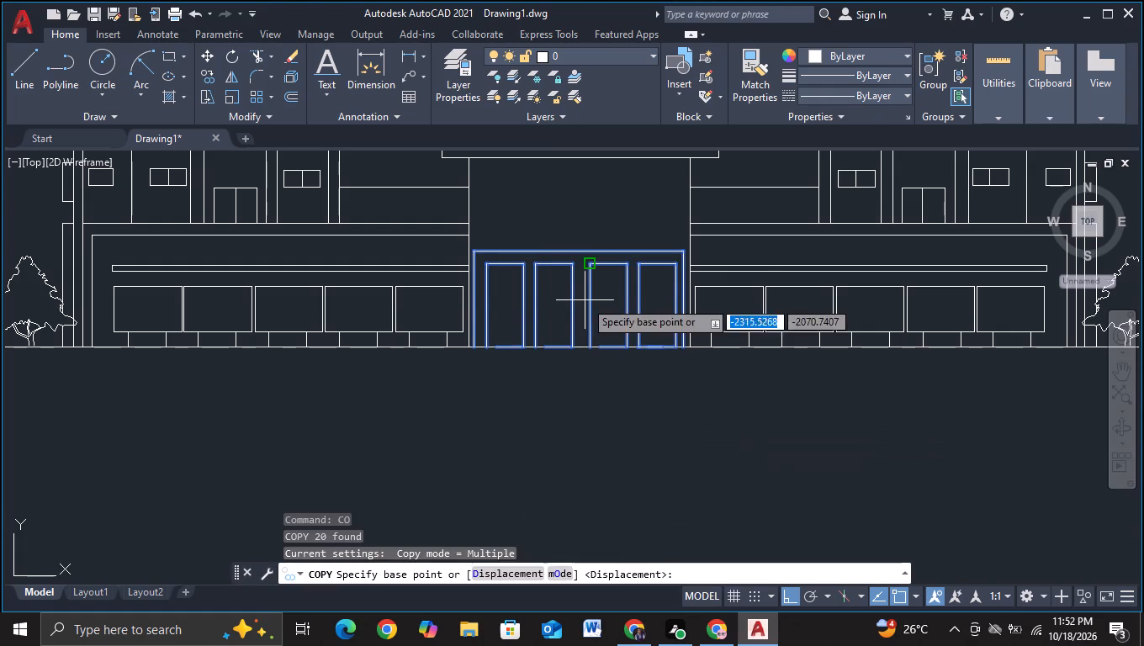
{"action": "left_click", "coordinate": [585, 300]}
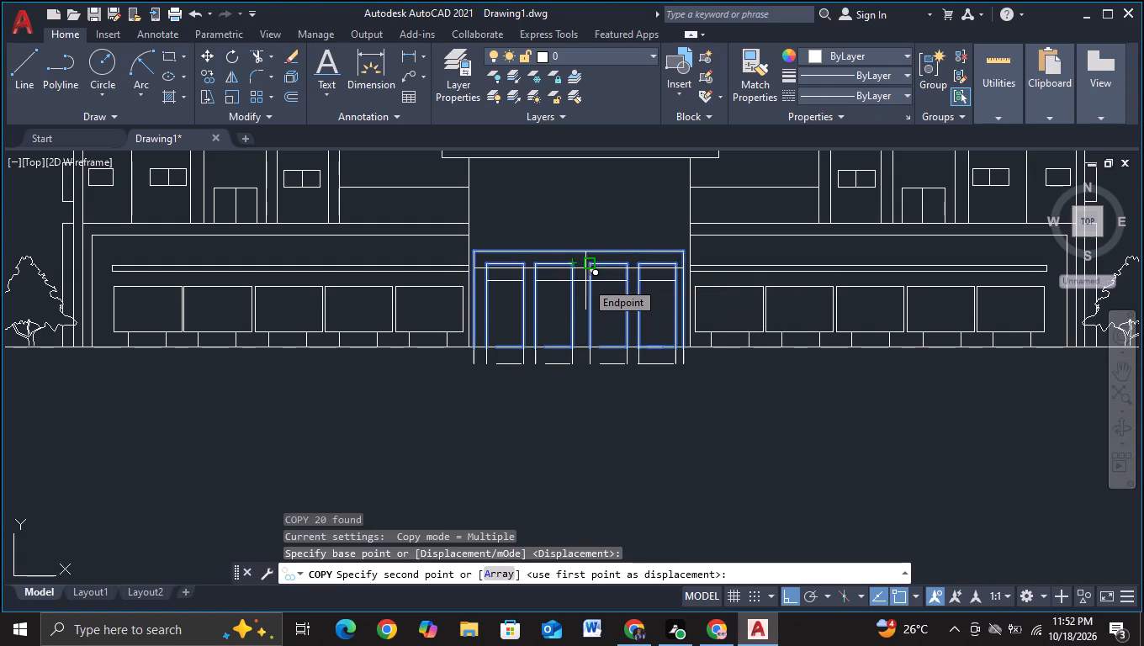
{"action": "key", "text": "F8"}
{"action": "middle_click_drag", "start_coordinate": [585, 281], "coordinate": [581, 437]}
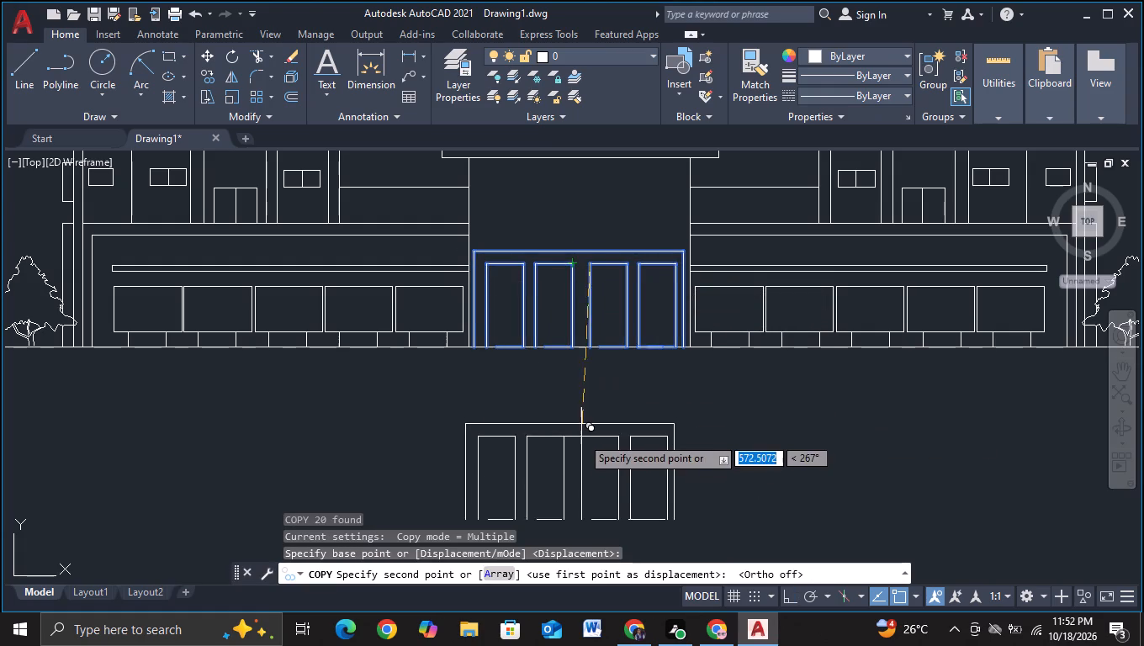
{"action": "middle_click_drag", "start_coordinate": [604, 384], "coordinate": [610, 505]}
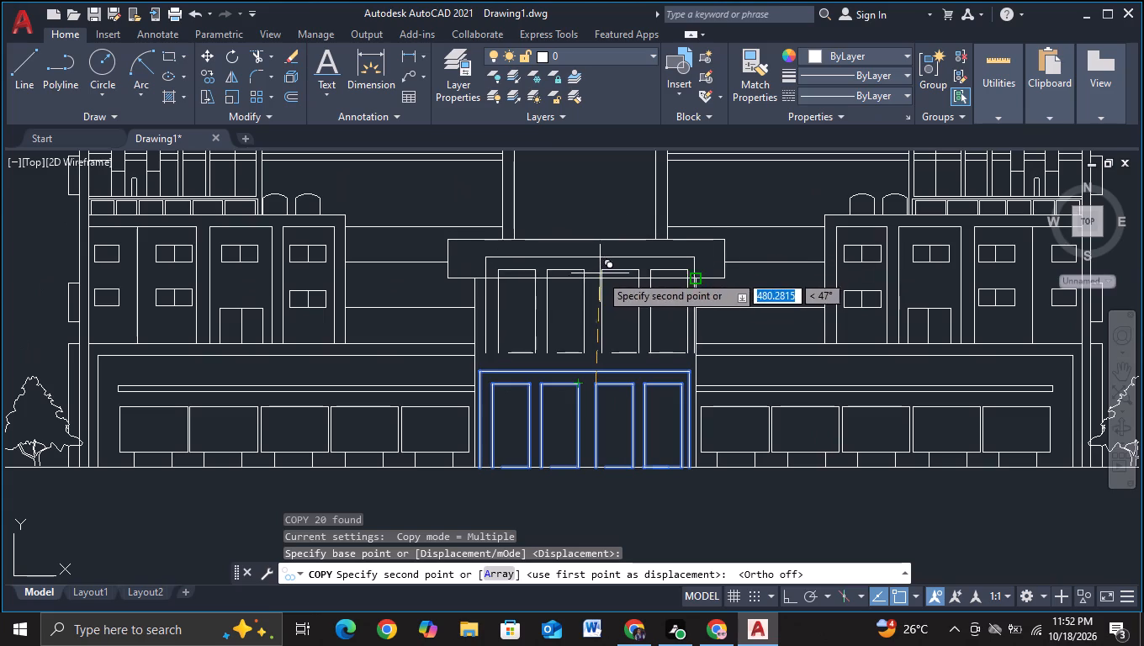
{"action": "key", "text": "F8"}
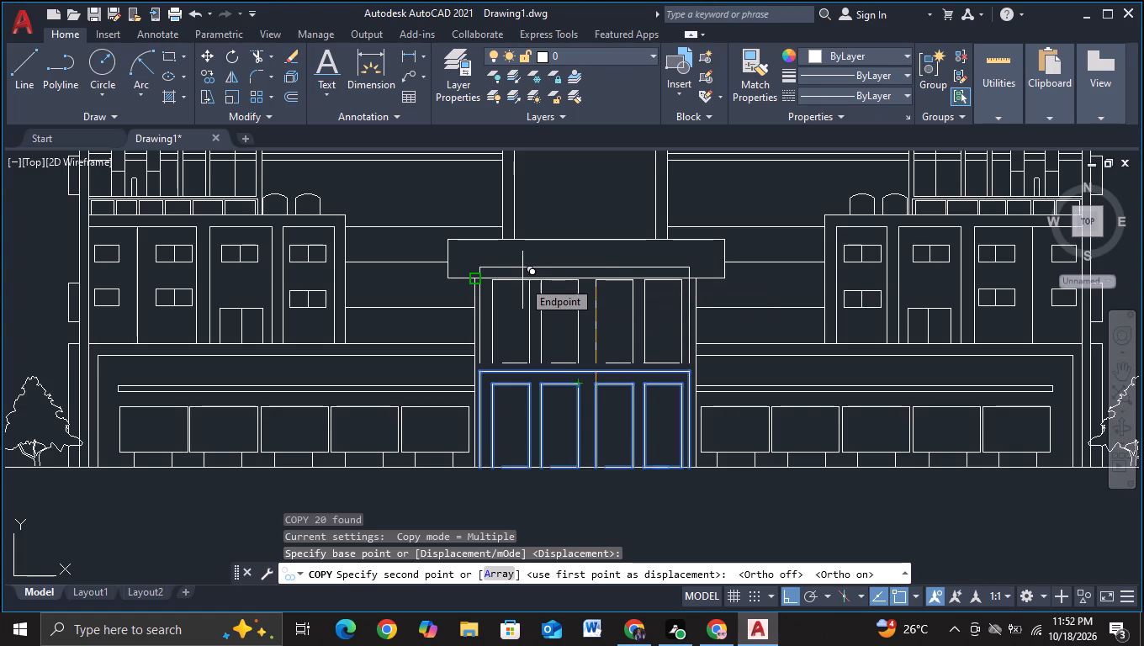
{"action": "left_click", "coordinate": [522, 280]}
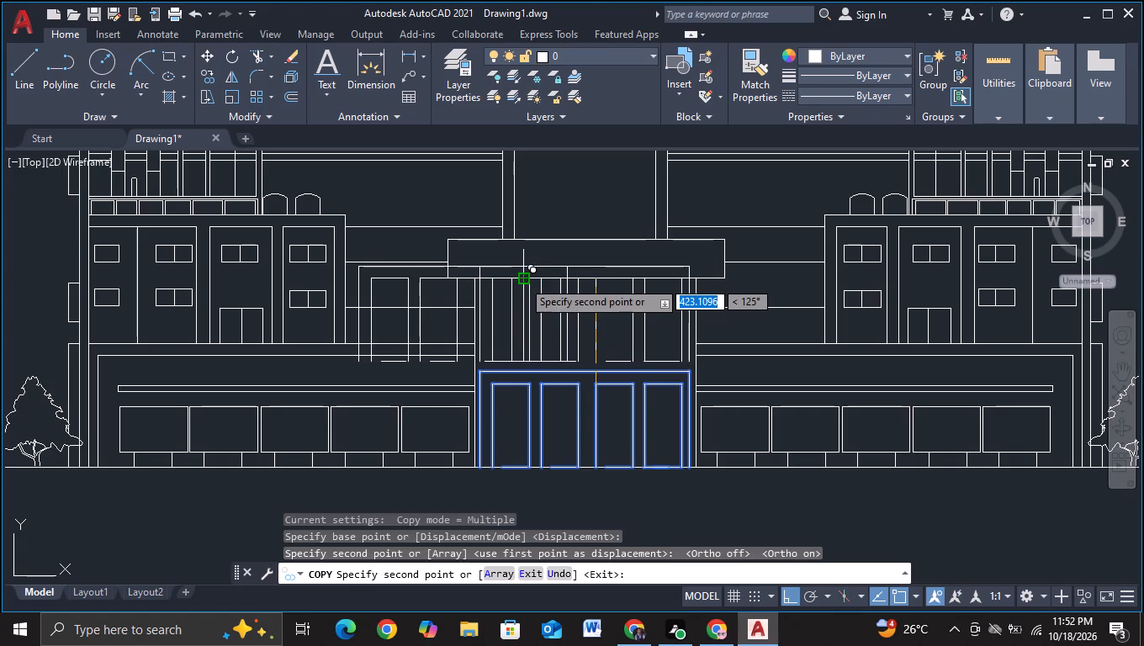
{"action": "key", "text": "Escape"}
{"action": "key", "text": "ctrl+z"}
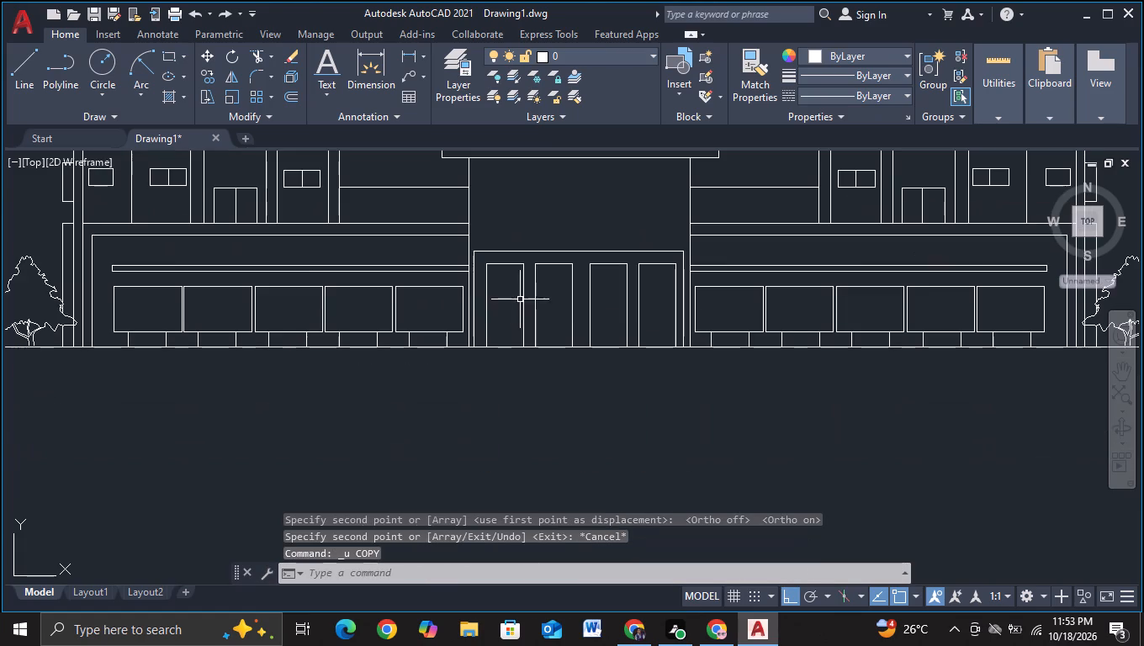
With object snap off, copy the doorway outline and its four panels straight up about 347, overlapping the block's cap.
{"action": "left_click", "coordinate": [472, 220]}
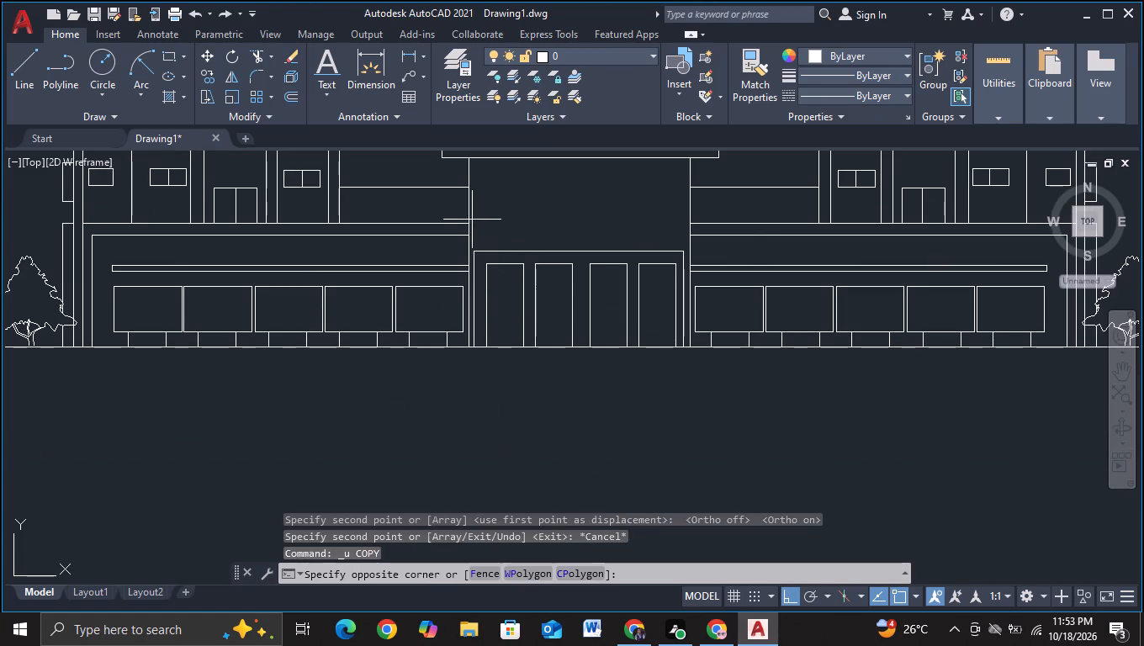
{"action": "left_click", "coordinate": [685, 374]}
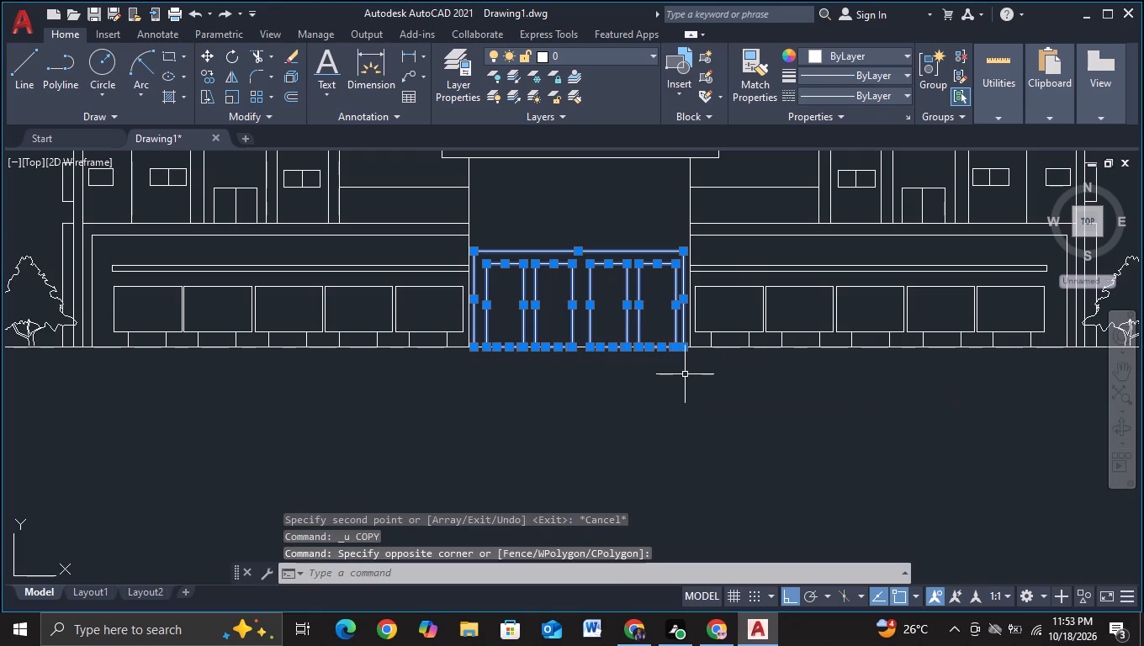
{"action": "key", "text": "c"}
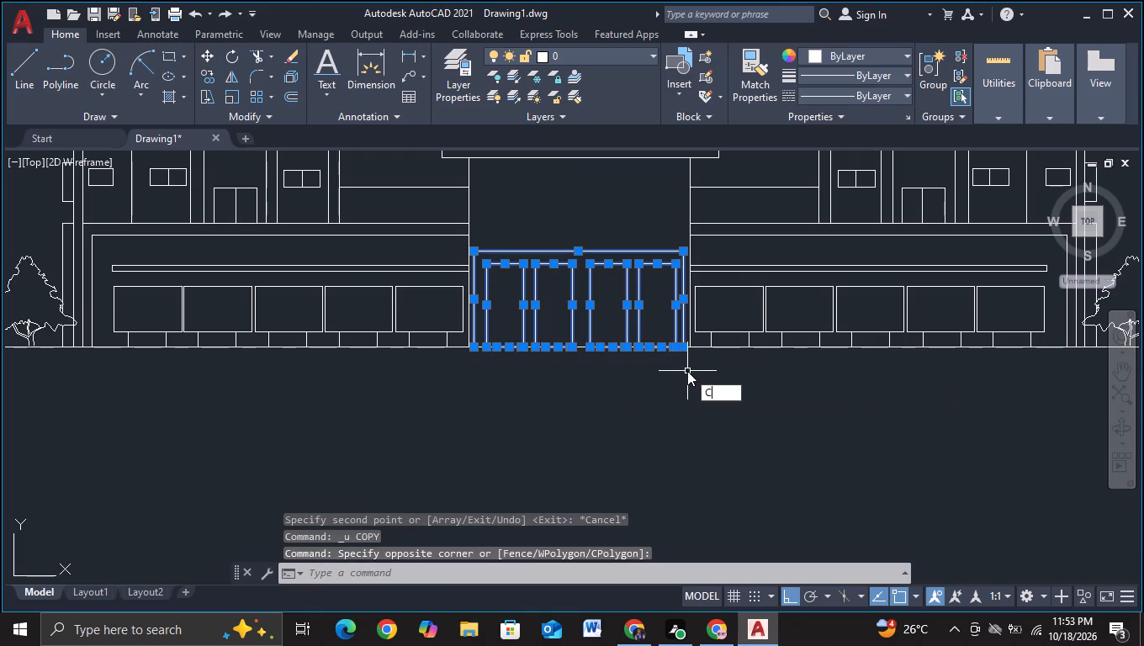
{"action": "left_click", "coordinate": [730, 421]}
{"action": "left_click_drag", "start_coordinate": [617, 328], "coordinate": [618, 316]}
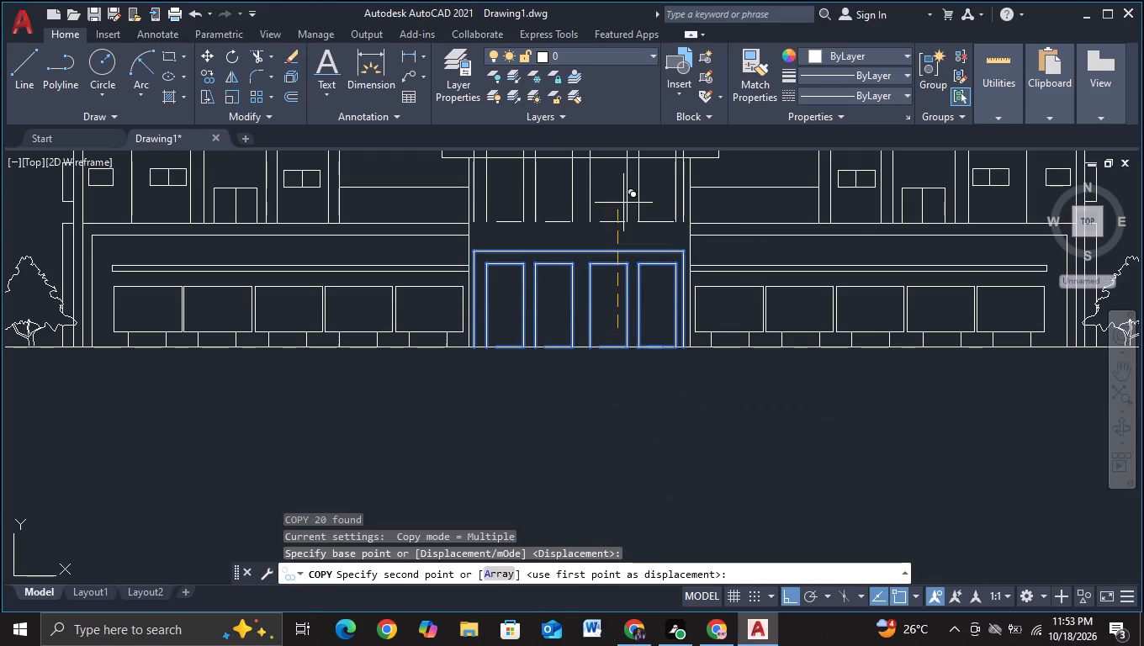
{"action": "middle_click_drag", "start_coordinate": [627, 250], "coordinate": [615, 397]}
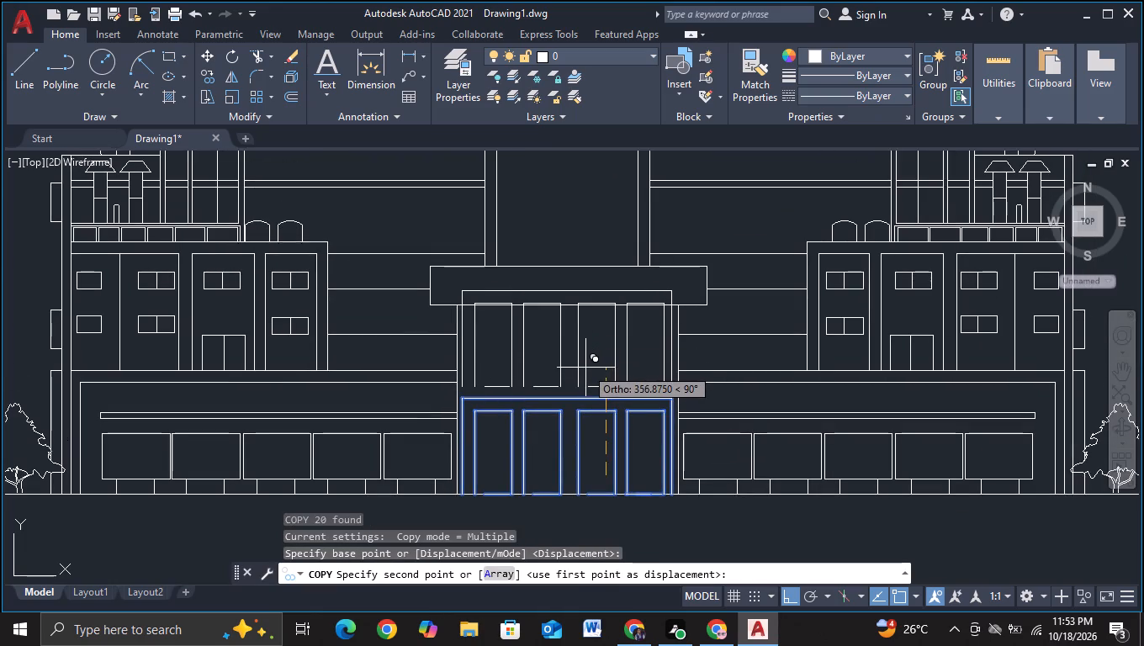
{"action": "key", "text": "F3"}
{"action": "scroll", "coordinate": [584, 373], "scroll_direction": "up", "scroll_amount": 1}
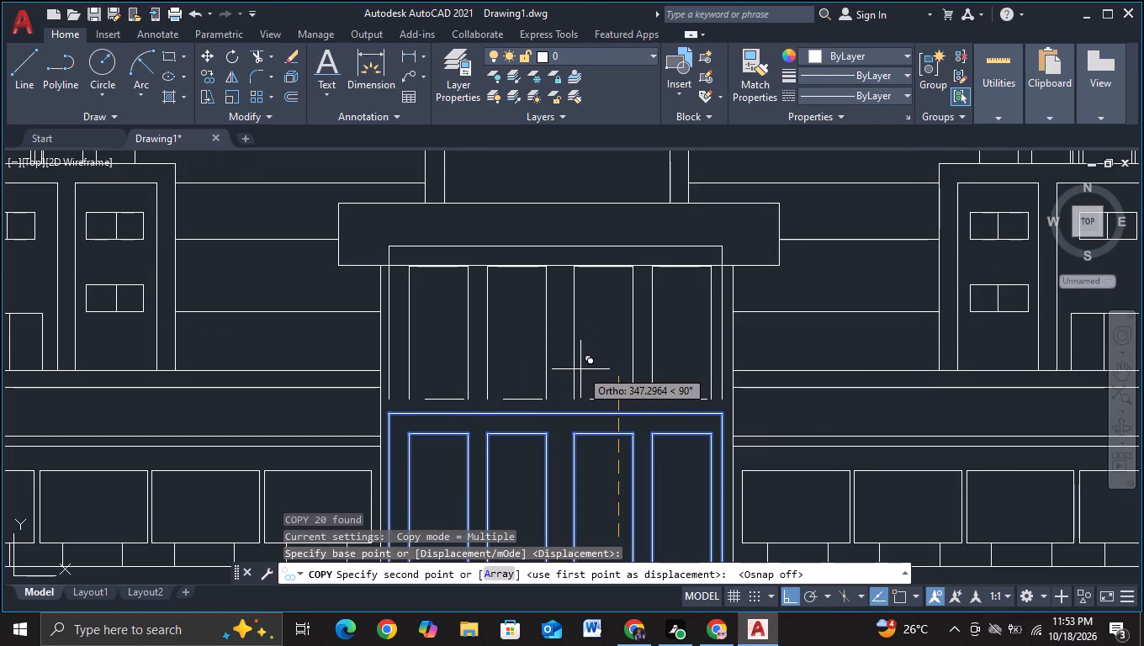
{"action": "left_click", "coordinate": [580, 369]}
{"action": "key", "text": "Escape"}
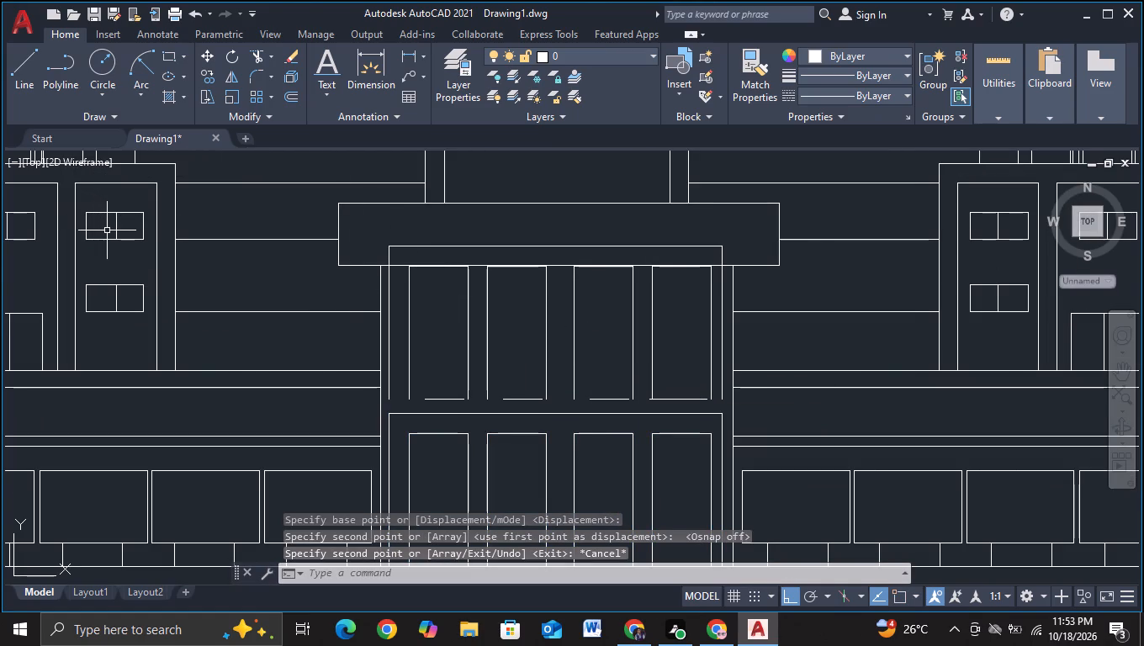
{"action": "key", "text": "3"}
{"action": "key", "text": "Escape"}
{"action": "key", "text": "Escape"}
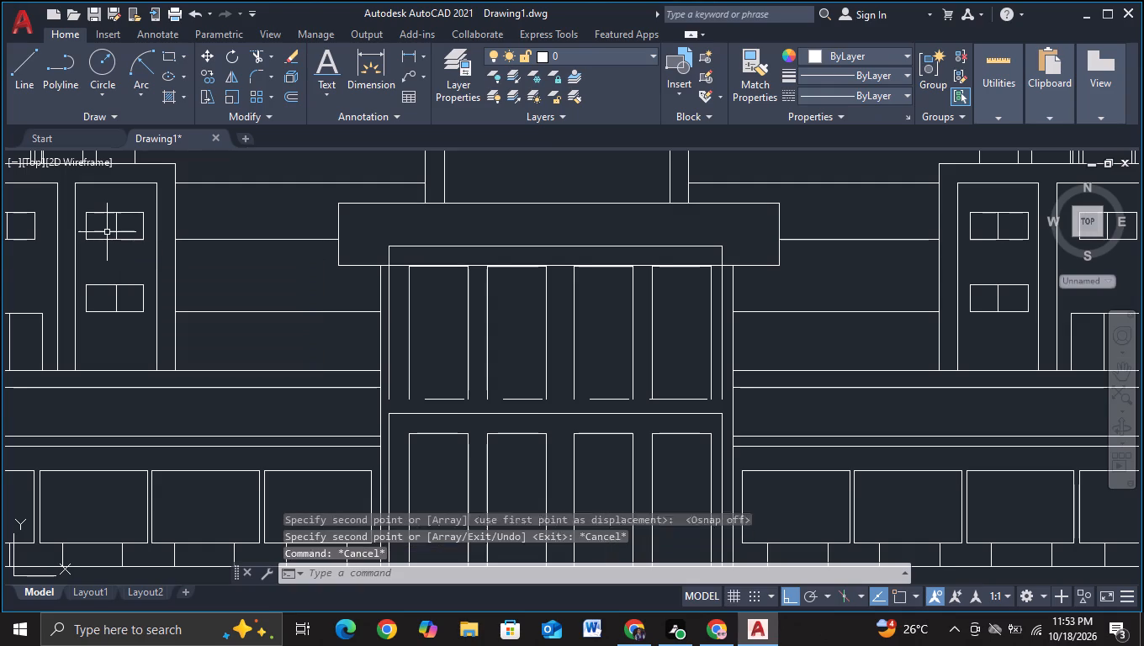
Extend the bottom edges of the four upper panels across the gaps between them to the left side of the upper doorway outline.
{"action": "key", "text": "e"}
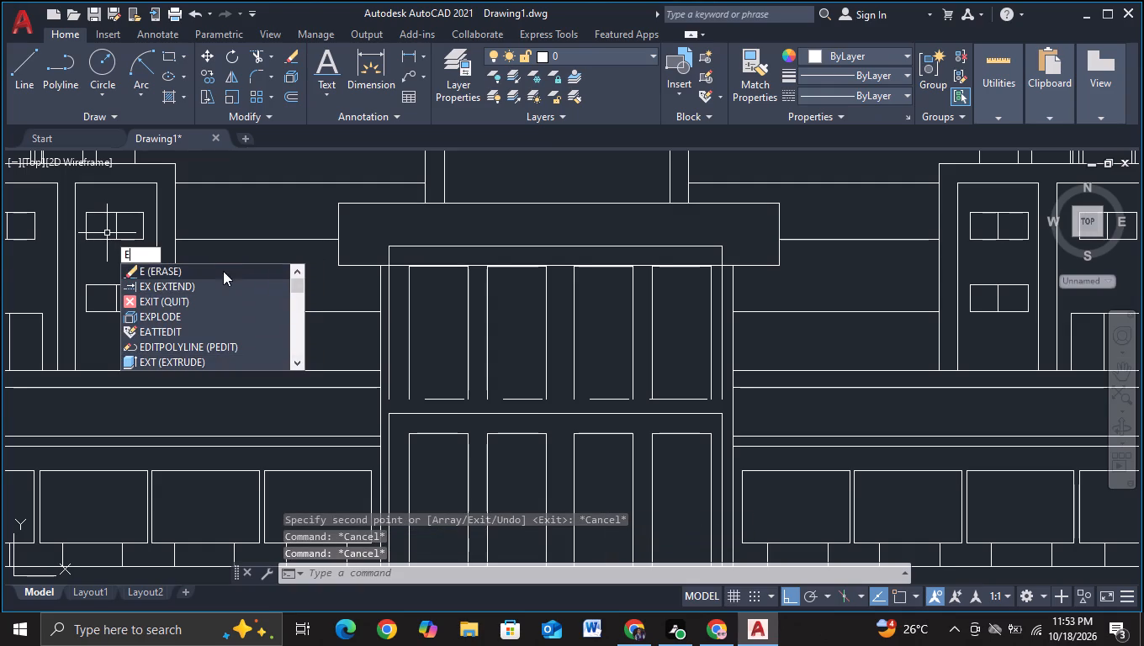
{"action": "left_click", "coordinate": [225, 283]}
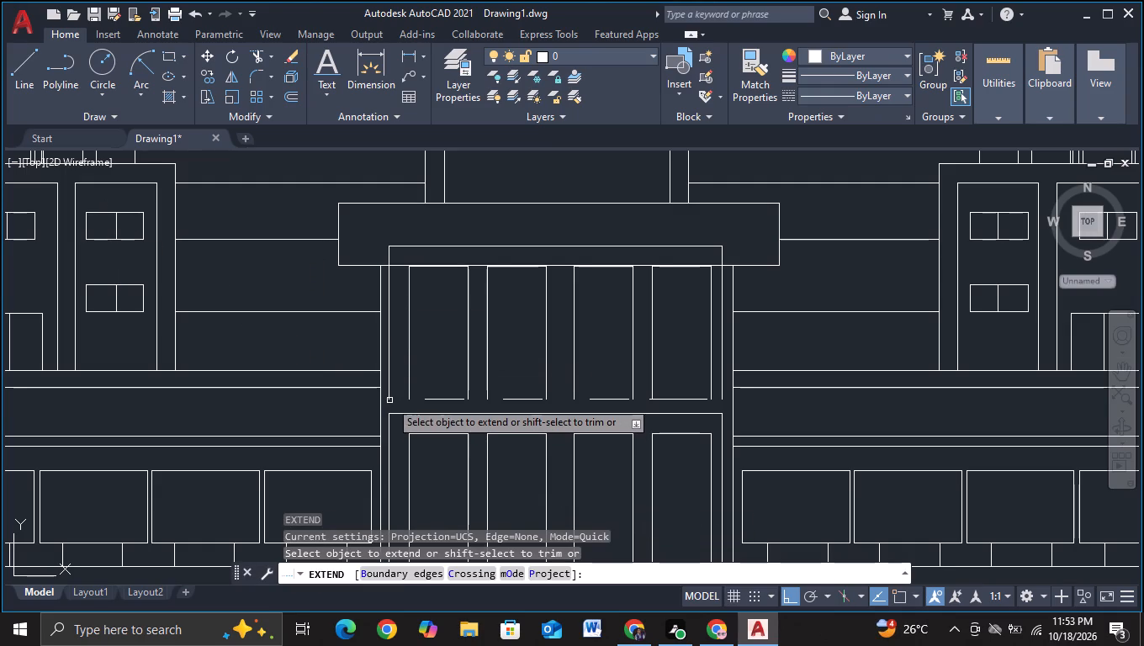
{"action": "left_click", "coordinate": [425, 398]}
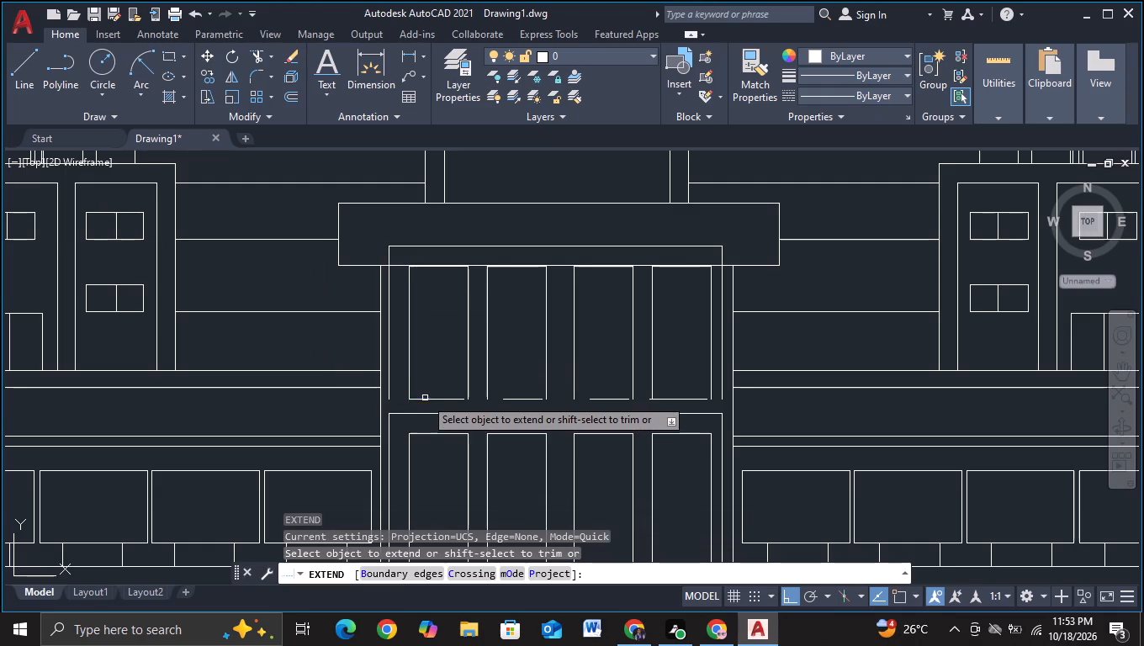
{"action": "left_click", "coordinate": [415, 400]}
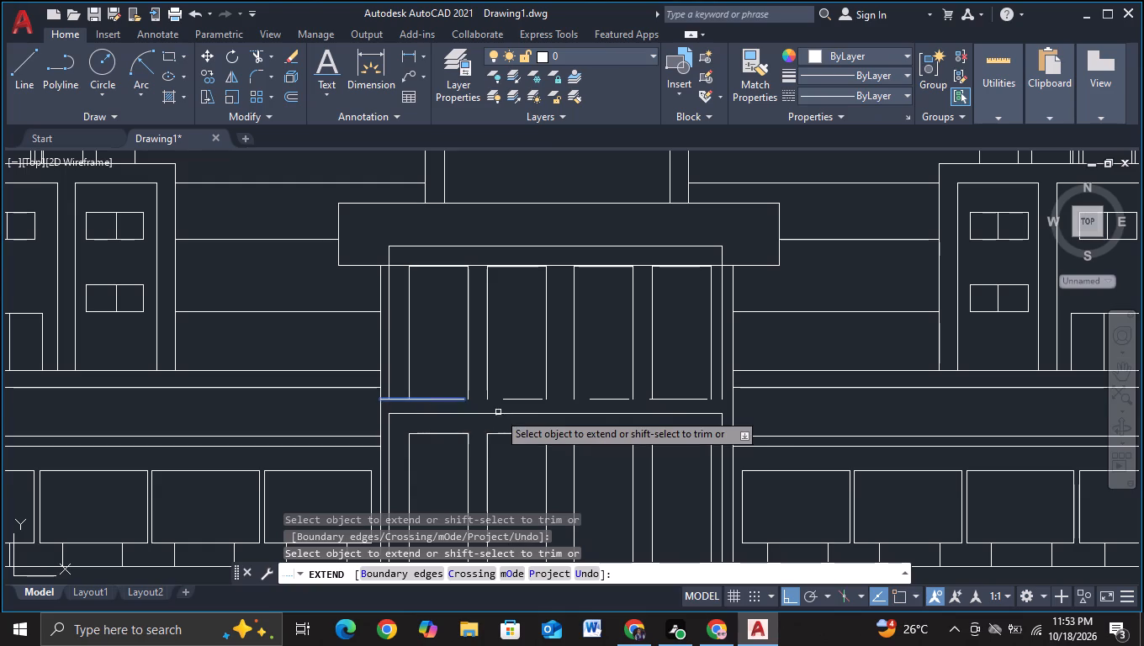
{"action": "left_click", "coordinate": [519, 401]}
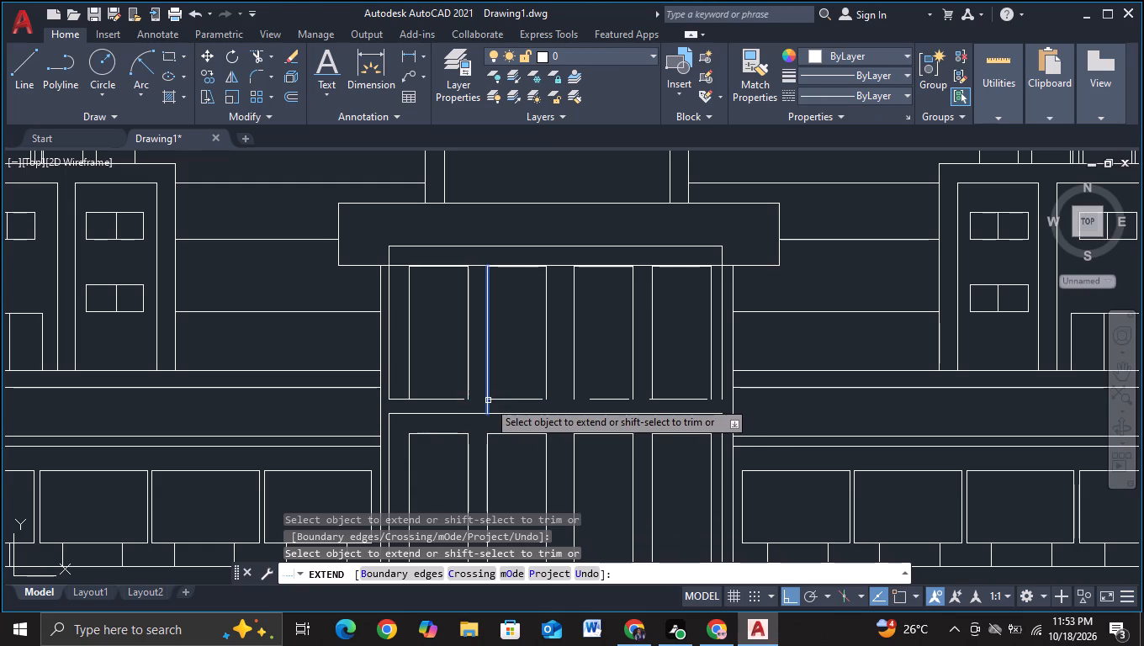
{"action": "left_click", "coordinate": [493, 400]}
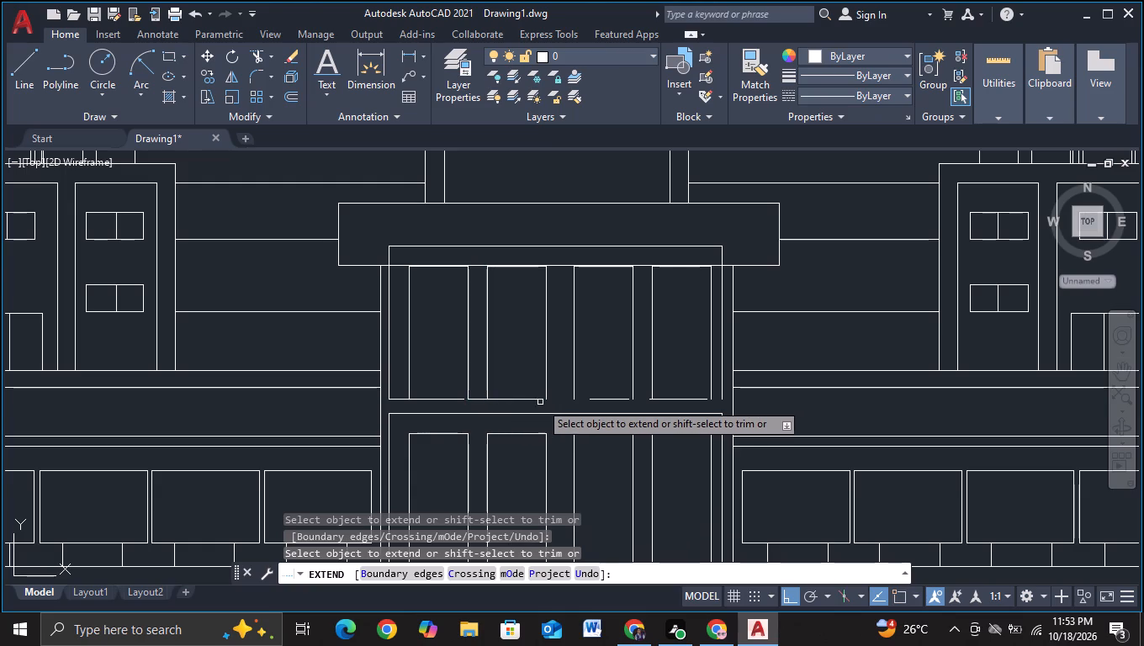
{"action": "left_click", "coordinate": [593, 401]}
{"action": "left_click", "coordinate": [589, 400]}
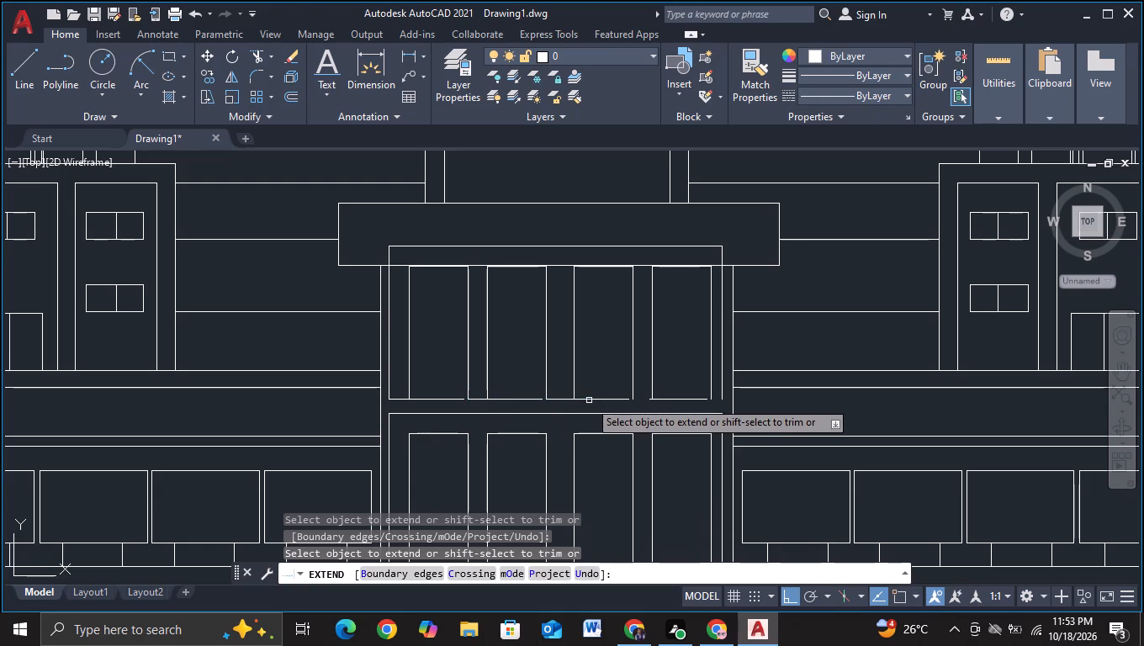
{"action": "left_click", "coordinate": [686, 401]}
{"action": "left_click", "coordinate": [675, 400]}
{"action": "left_click", "coordinate": [675, 400]}
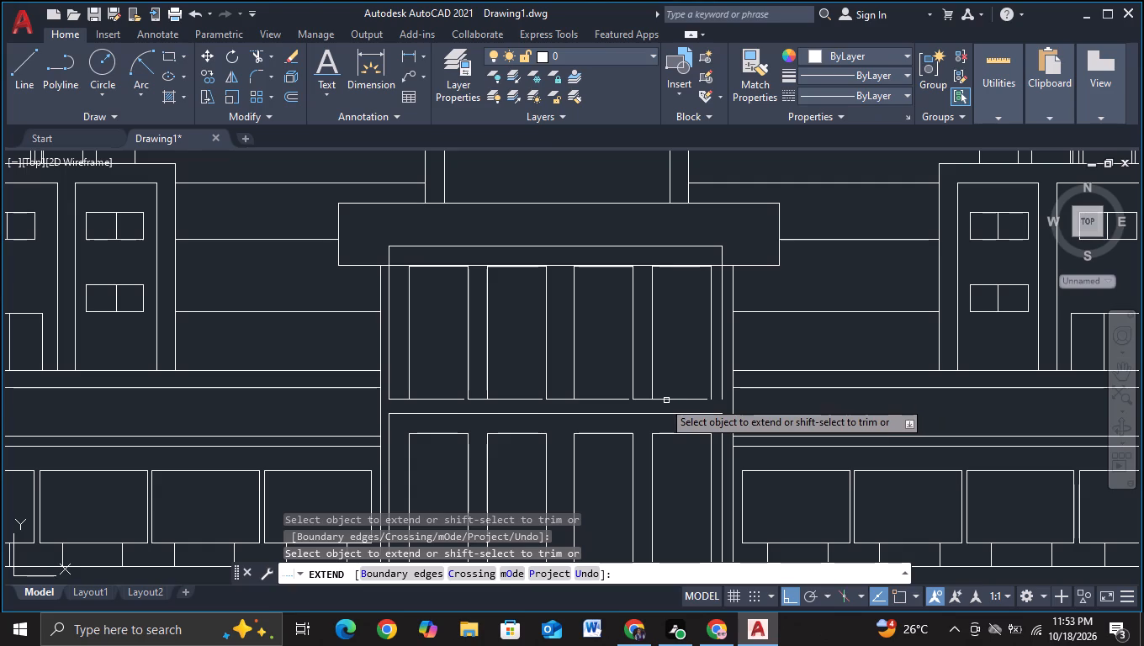
{"action": "left_click", "coordinate": [656, 400]}
{"action": "left_click", "coordinate": [594, 397]}
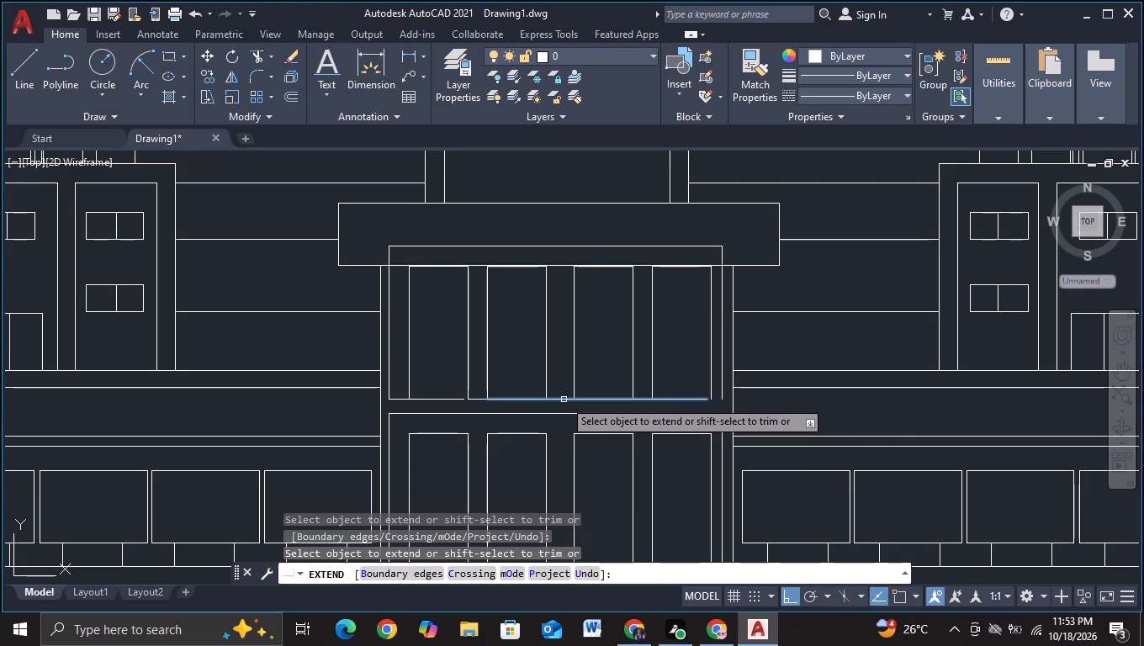
{"action": "left_click", "coordinate": [562, 400]}
{"action": "left_click", "coordinate": [514, 399]}
{"action": "left_click", "coordinate": [496, 400]}
{"action": "key", "text": "Escape"}
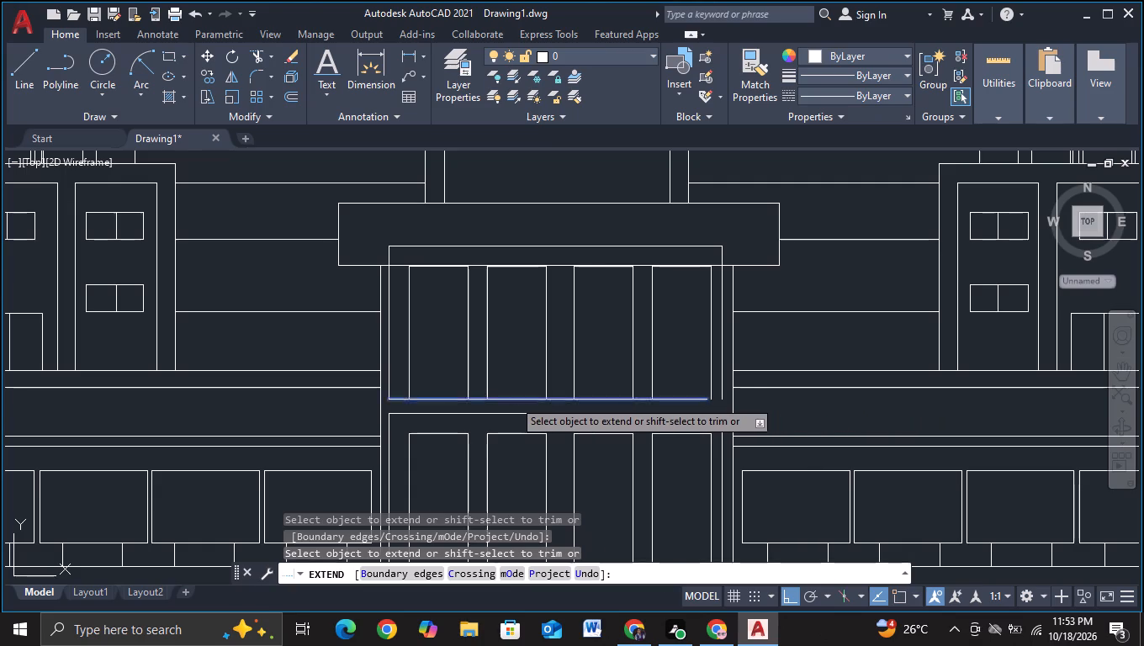
Extend the bottom edge of the rightmost upper panel to the right side of the upper doorway outline.
{"action": "scroll", "coordinate": [580, 395], "scroll_direction": "down", "scroll_amount": 1}
{"action": "scroll", "coordinate": [640, 405], "scroll_direction": "up", "scroll_amount": 2}
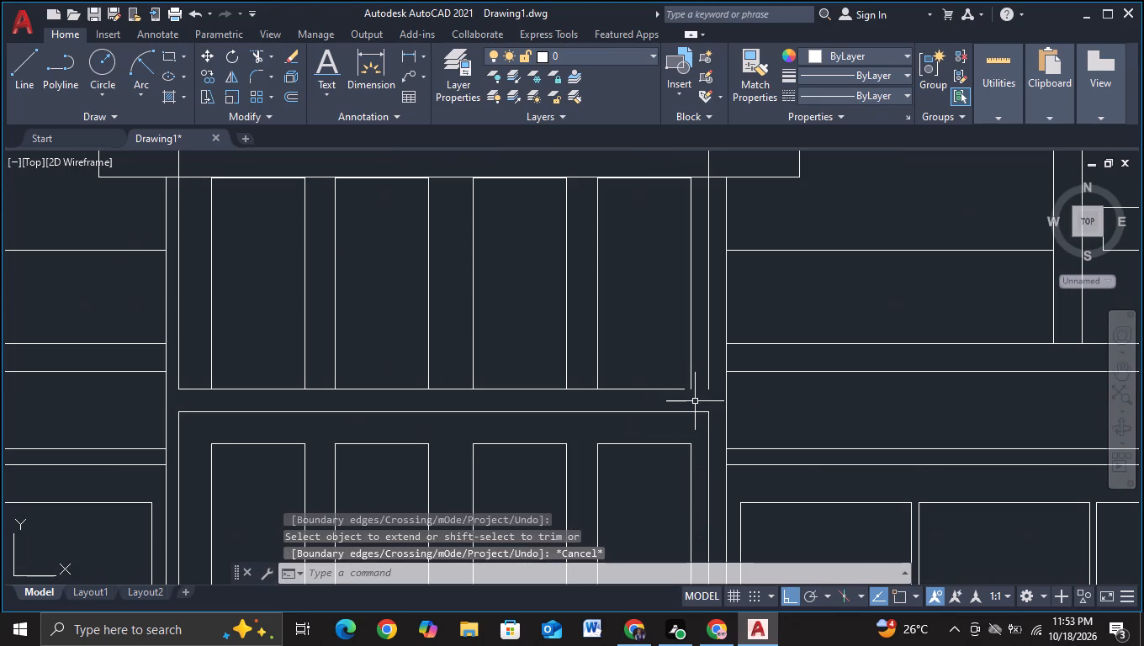
{"action": "key", "text": "e"}
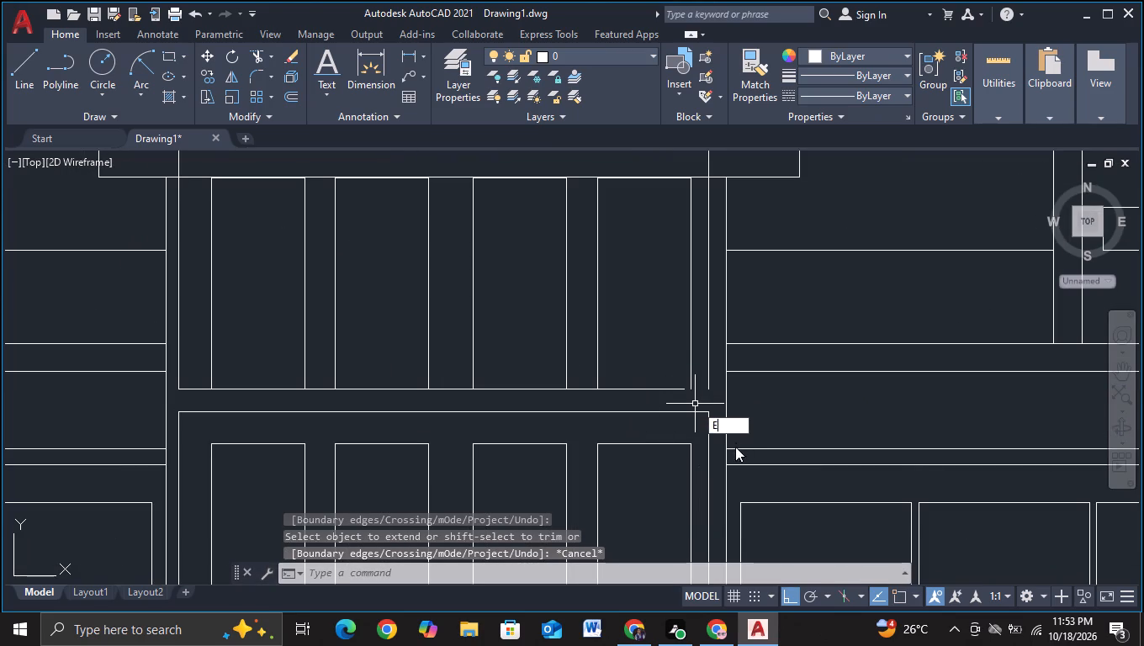
{"action": "left_click", "coordinate": [736, 455]}
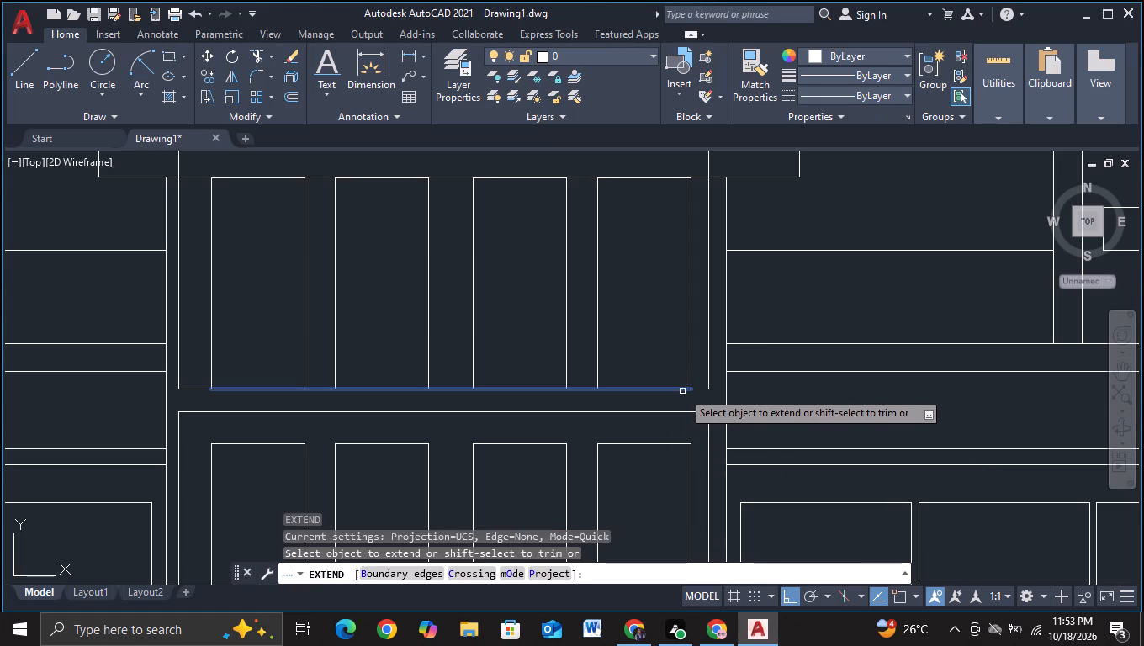
{"action": "left_click", "coordinate": [682, 391]}
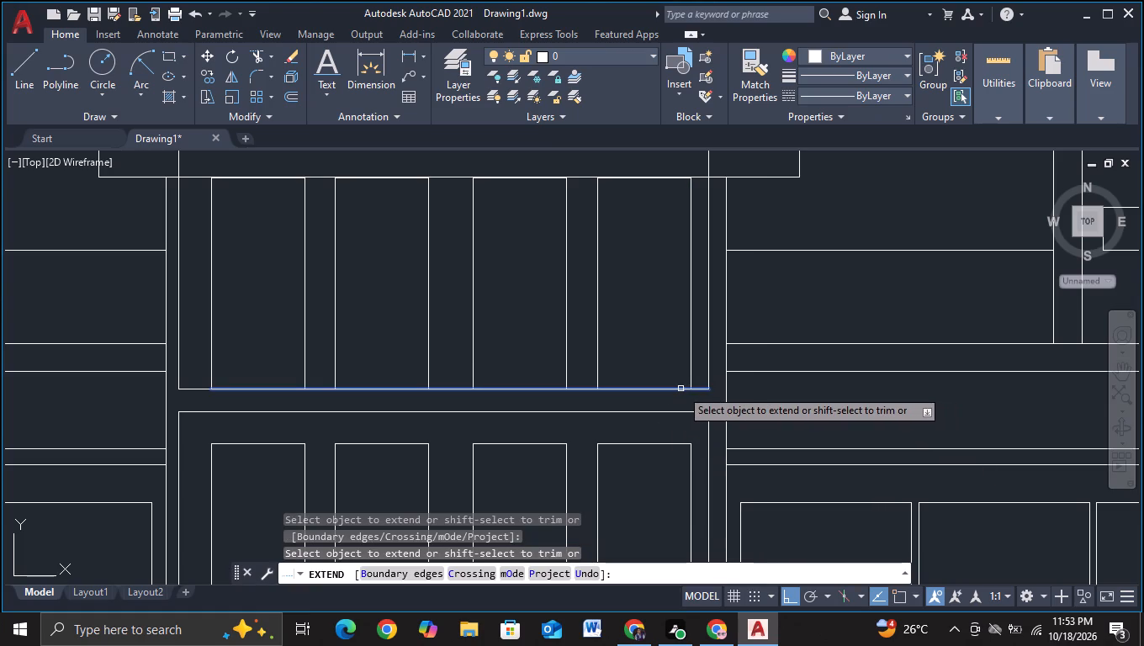
{"action": "left_click", "coordinate": [681, 389]}
{"action": "key", "text": "Escape"}
{"action": "scroll", "coordinate": [681, 389], "scroll_direction": "down", "scroll_amount": 3}
{"action": "middle_click_drag", "start_coordinate": [697, 480], "coordinate": [696, 438]}
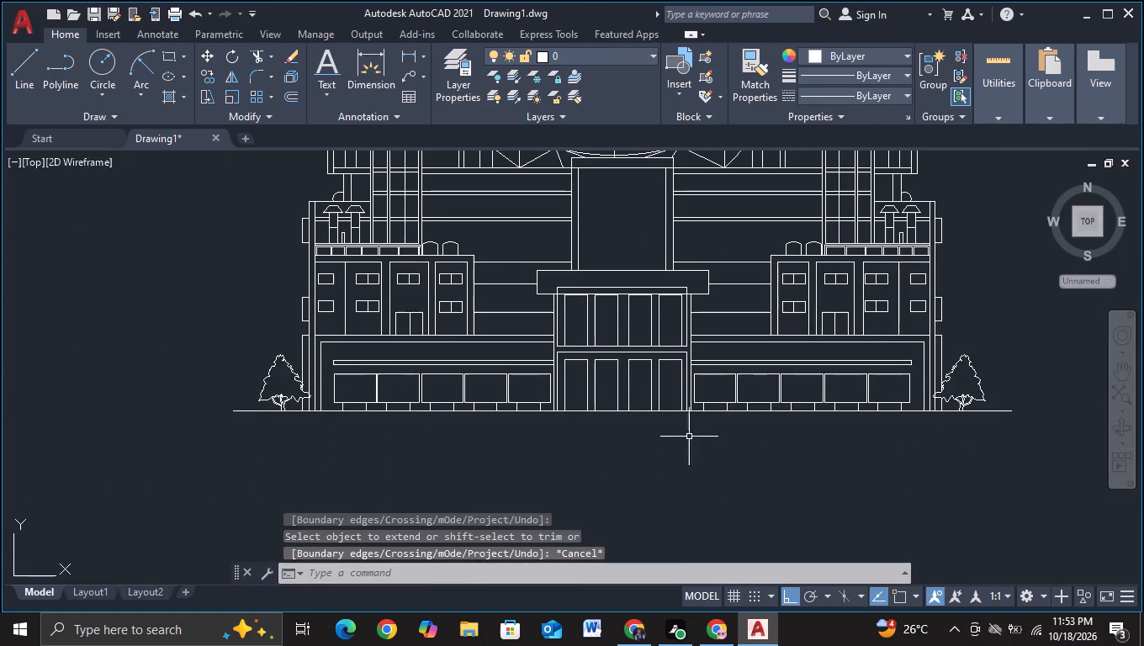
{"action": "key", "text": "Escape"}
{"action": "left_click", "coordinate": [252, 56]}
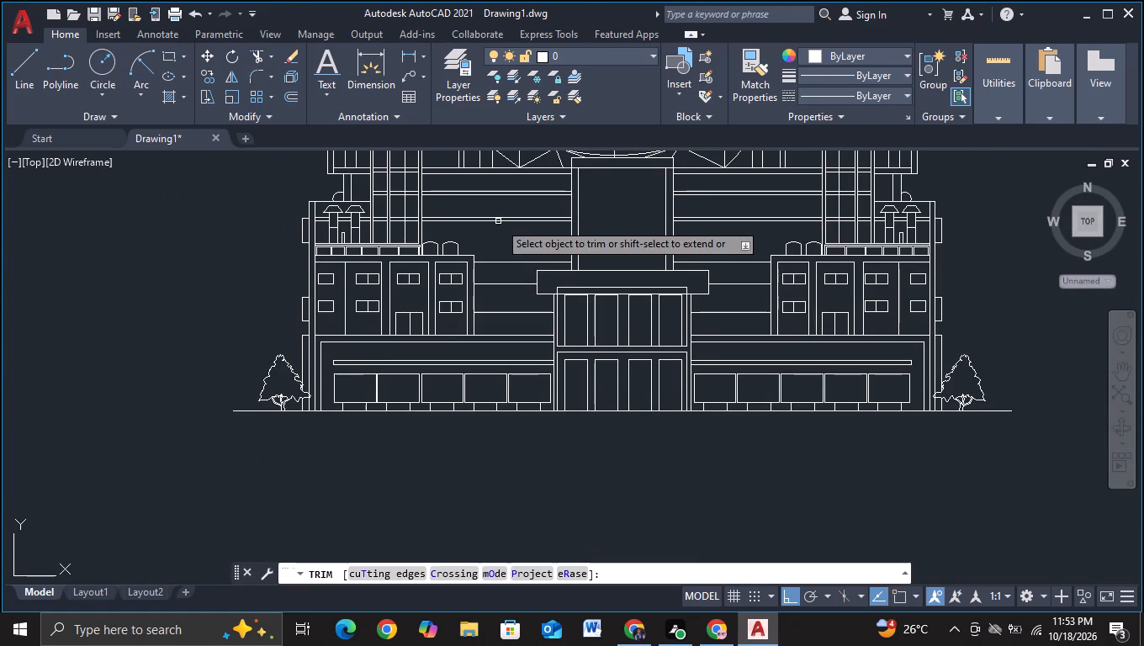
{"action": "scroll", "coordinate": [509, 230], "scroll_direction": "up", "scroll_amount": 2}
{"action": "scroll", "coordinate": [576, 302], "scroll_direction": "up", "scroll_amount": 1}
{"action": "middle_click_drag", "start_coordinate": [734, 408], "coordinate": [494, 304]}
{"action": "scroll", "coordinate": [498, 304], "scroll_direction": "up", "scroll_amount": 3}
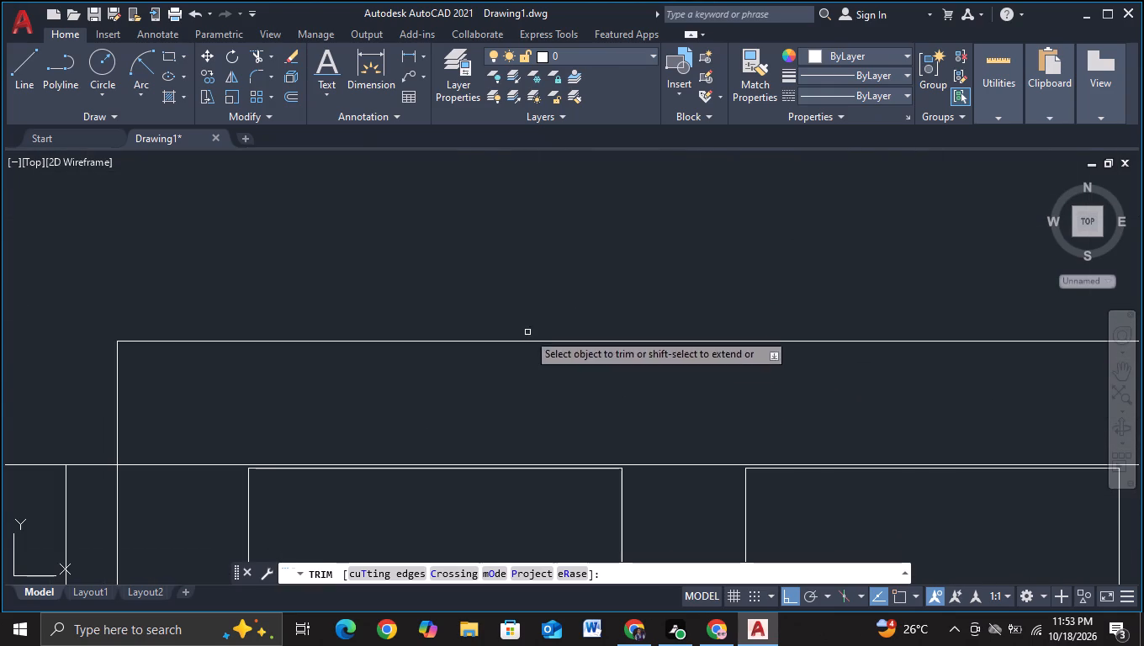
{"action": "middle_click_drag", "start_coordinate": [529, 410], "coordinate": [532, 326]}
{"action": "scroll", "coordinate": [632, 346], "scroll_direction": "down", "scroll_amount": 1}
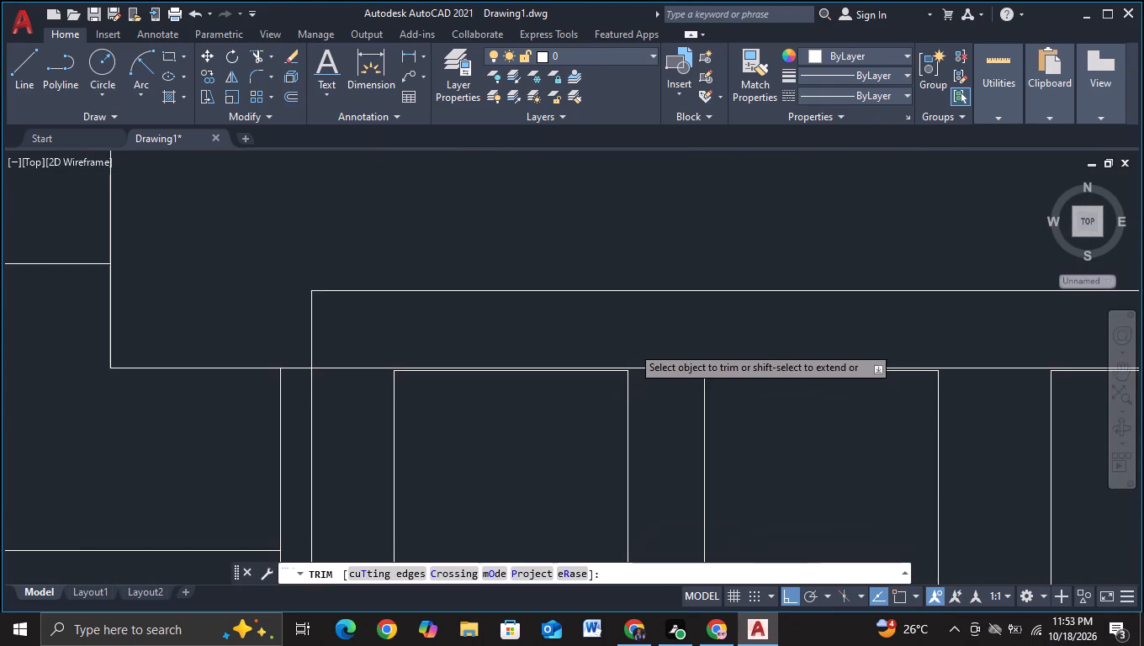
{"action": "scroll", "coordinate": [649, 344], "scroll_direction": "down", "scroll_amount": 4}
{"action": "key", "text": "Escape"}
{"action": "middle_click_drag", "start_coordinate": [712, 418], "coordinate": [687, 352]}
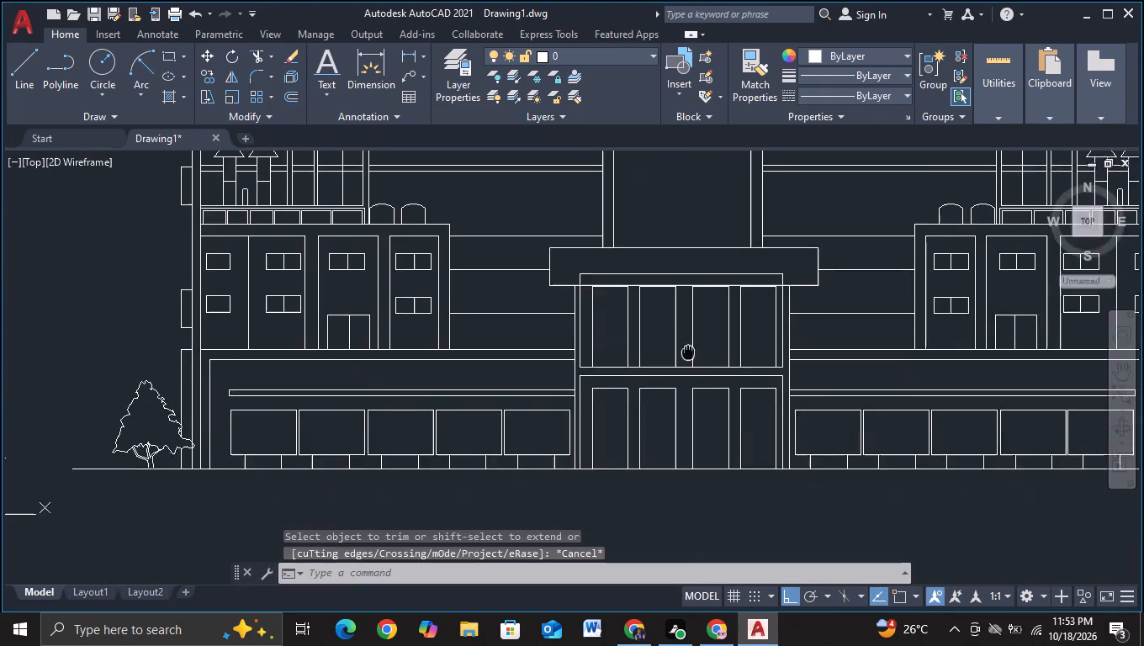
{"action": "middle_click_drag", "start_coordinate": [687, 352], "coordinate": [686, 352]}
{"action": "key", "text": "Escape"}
With ortho off, copy the tree beside the right building into the tall central frame above the entrance cap.
{"action": "scroll", "coordinate": [688, 354], "scroll_direction": "down", "scroll_amount": 2}
{"action": "middle_click_drag", "start_coordinate": [709, 446], "coordinate": [649, 501]}
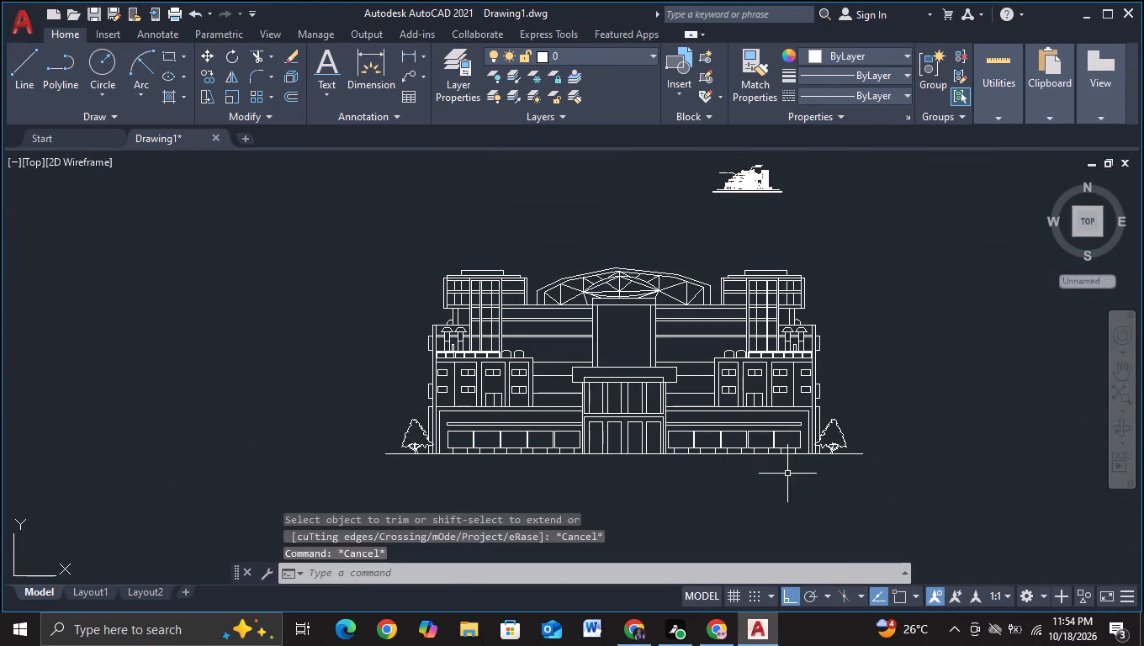
{"action": "left_click", "coordinate": [843, 441]}
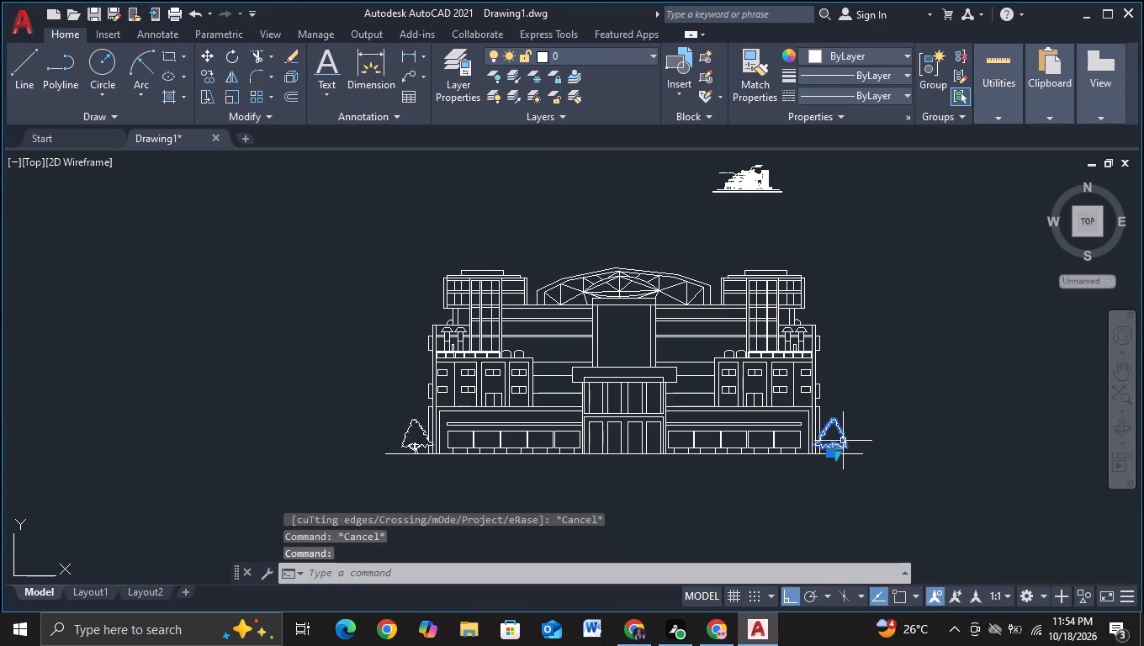
{"action": "key", "text": "c"}
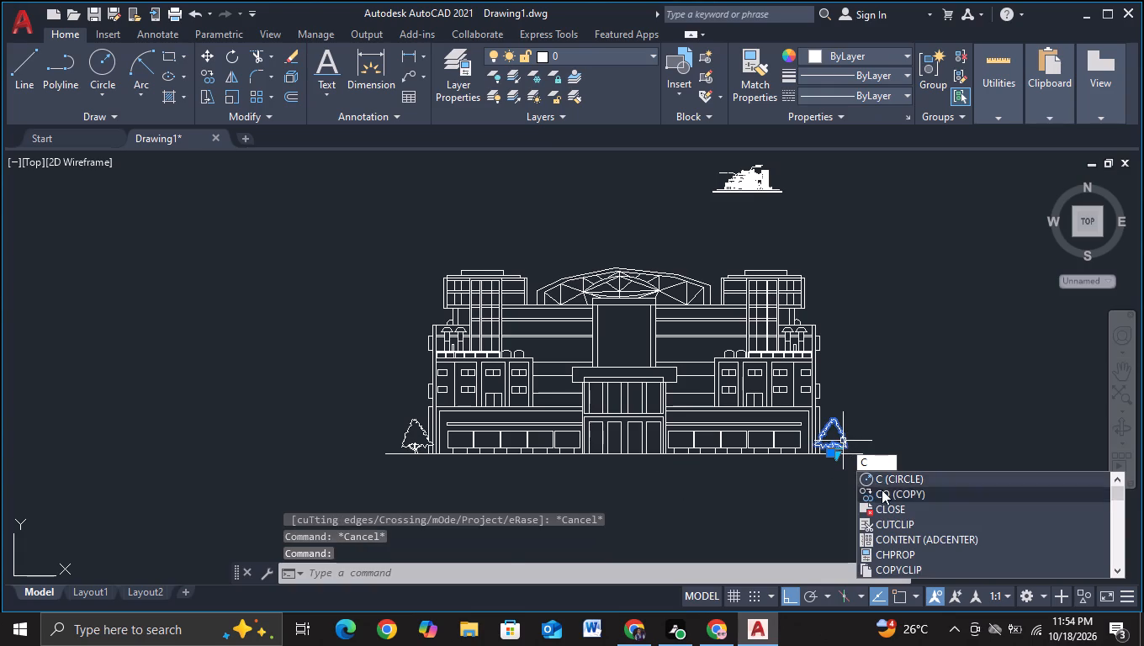
{"action": "left_click", "coordinate": [882, 490]}
{"action": "left_click", "coordinate": [841, 445]}
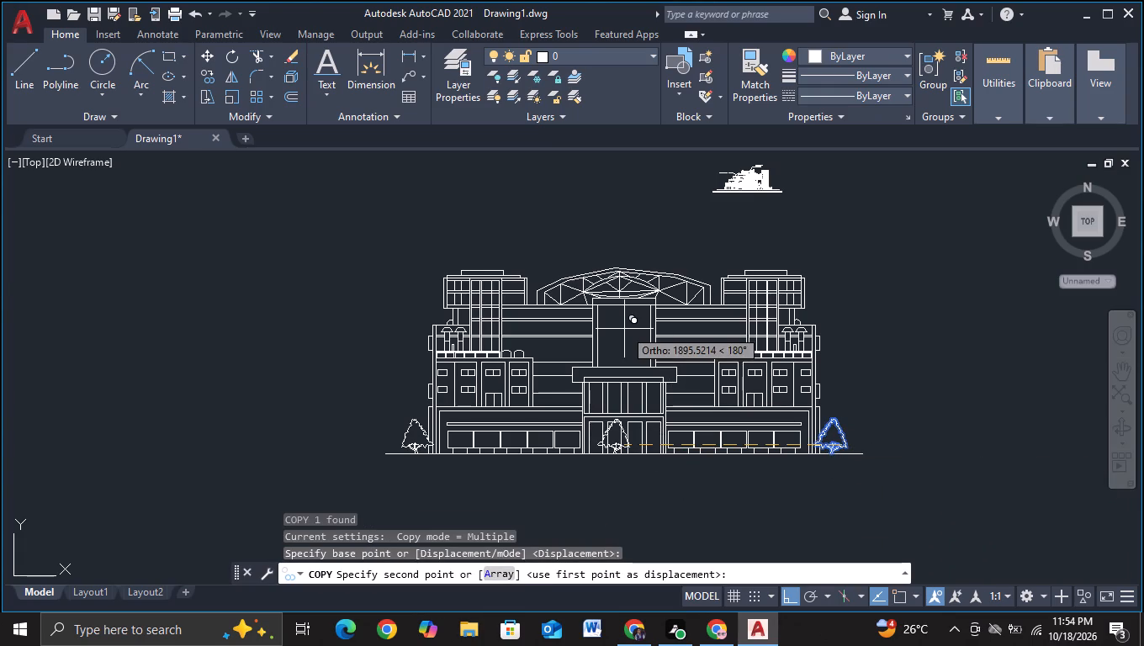
{"action": "key", "text": "F8"}
{"action": "scroll", "coordinate": [634, 358], "scroll_direction": "up", "scroll_amount": 2}
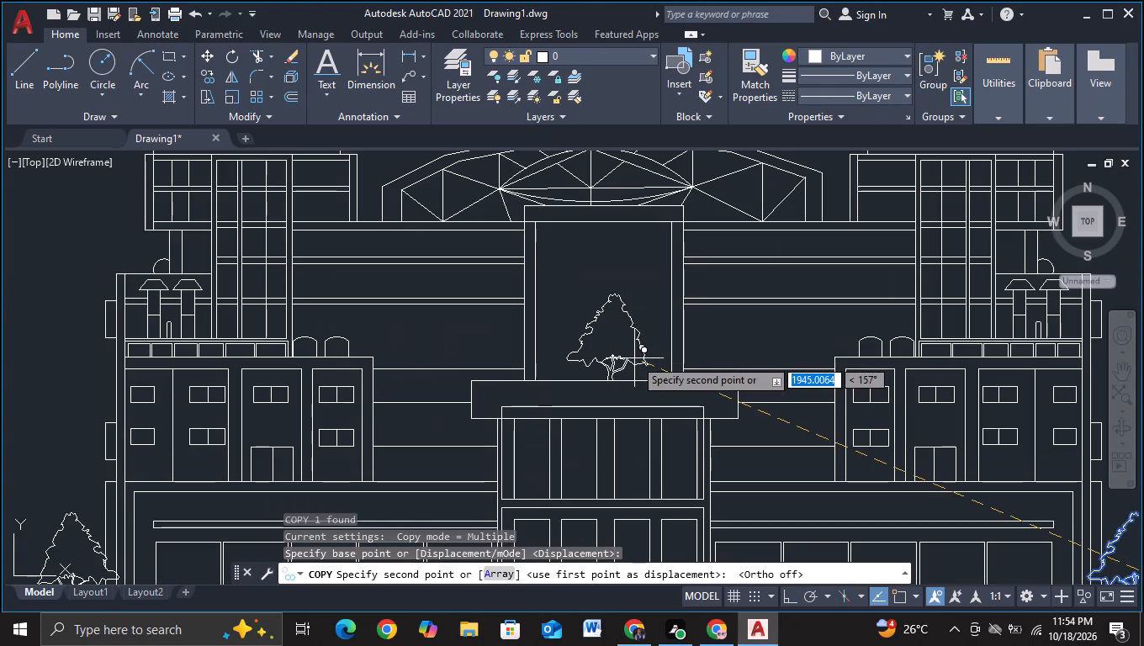
{"action": "left_click", "coordinate": [630, 358]}
{"action": "key", "text": "Escape"}
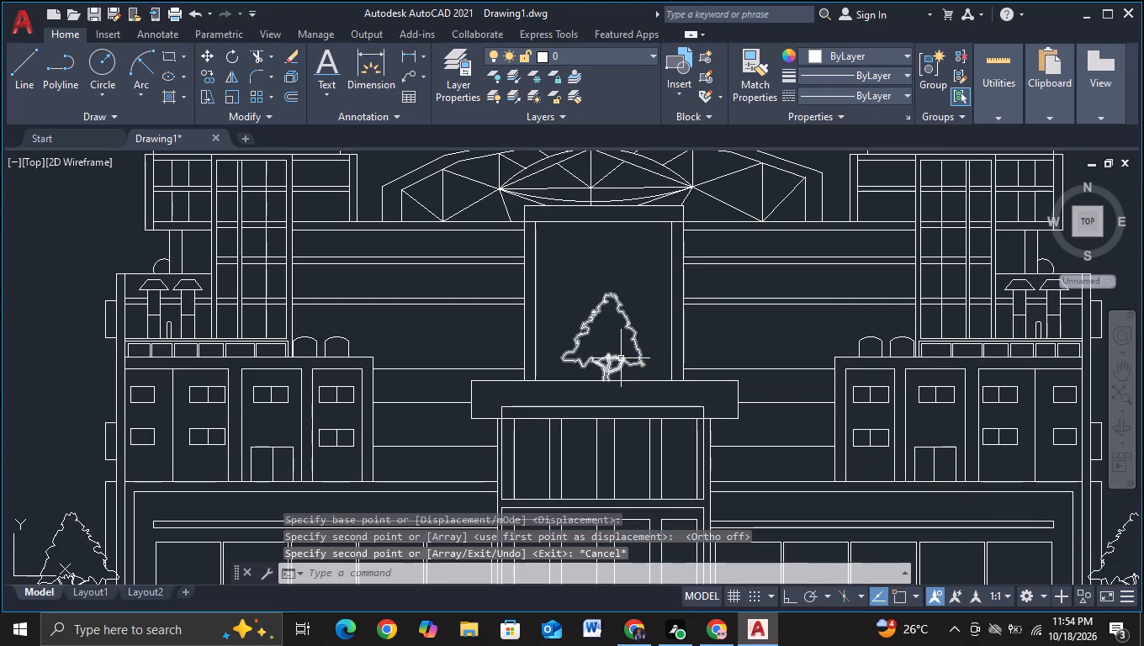
Scale up the tree copy in the central frame by a factor of about 1.66.
{"action": "left_click", "coordinate": [621, 359]}
{"action": "key", "text": "s"}
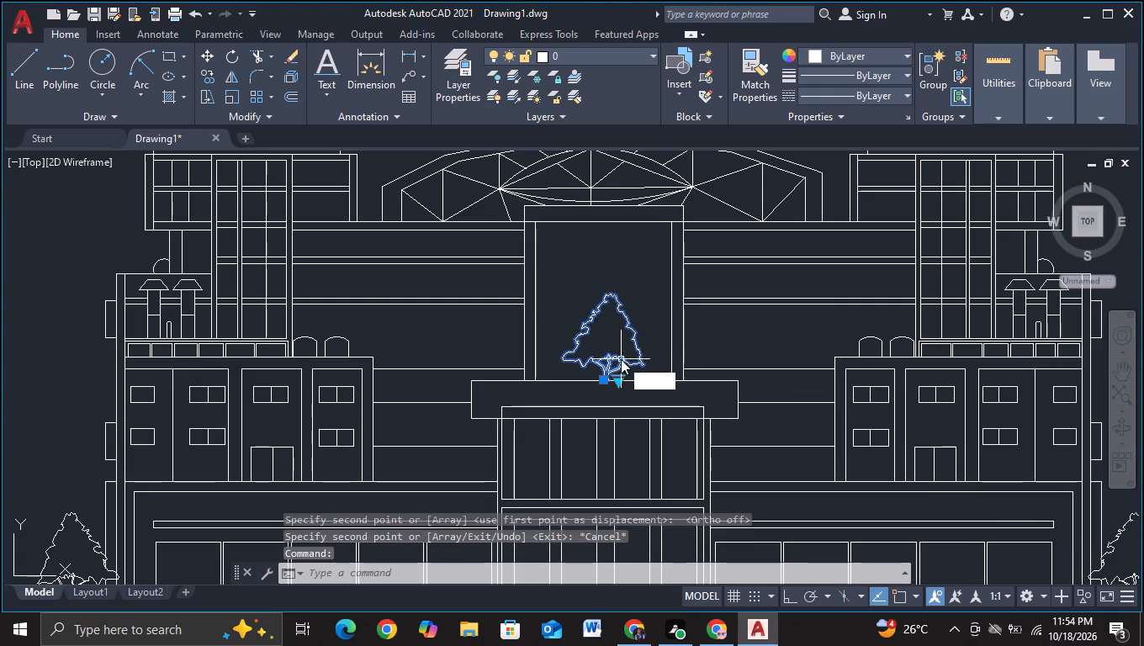
{"action": "left_click", "coordinate": [668, 406]}
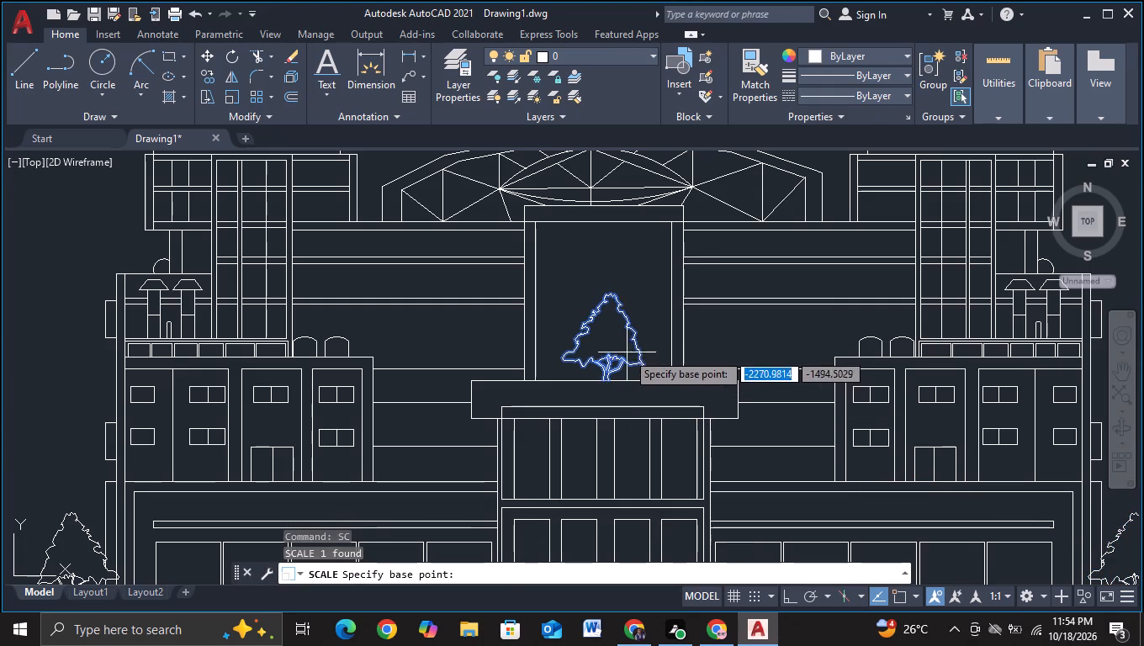
{"action": "left_click", "coordinate": [627, 352]}
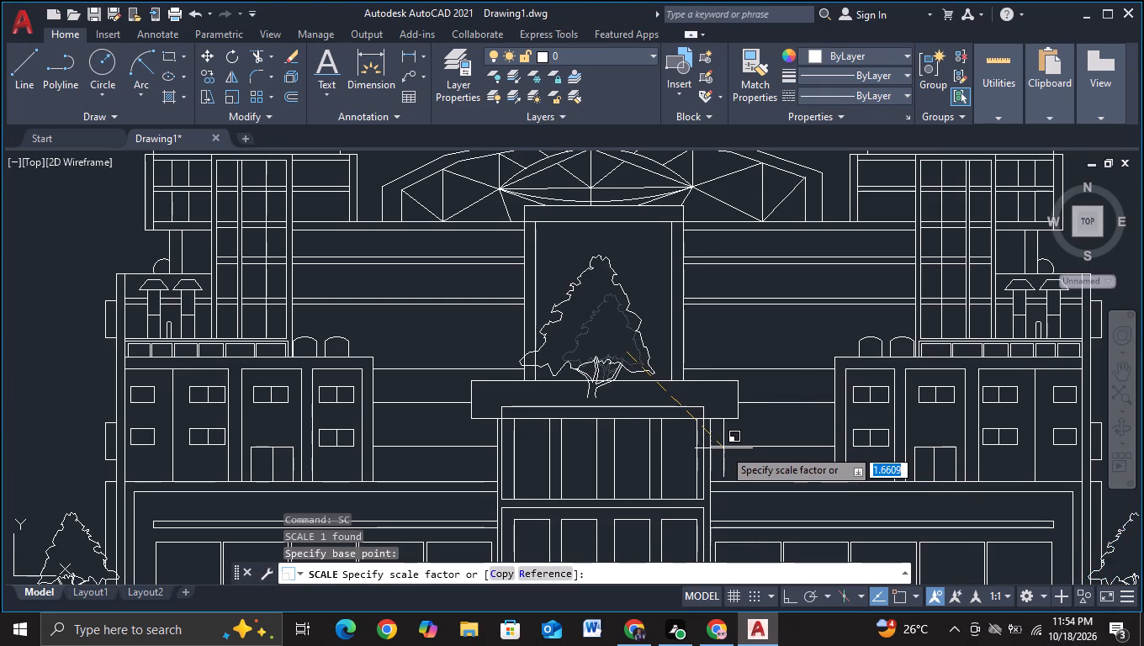
{"action": "left_click", "coordinate": [723, 448]}
Move the enlarged tree up and to the right so it sits inside the central frame, just above the entrance cap.
{"action": "left_click", "coordinate": [597, 365]}
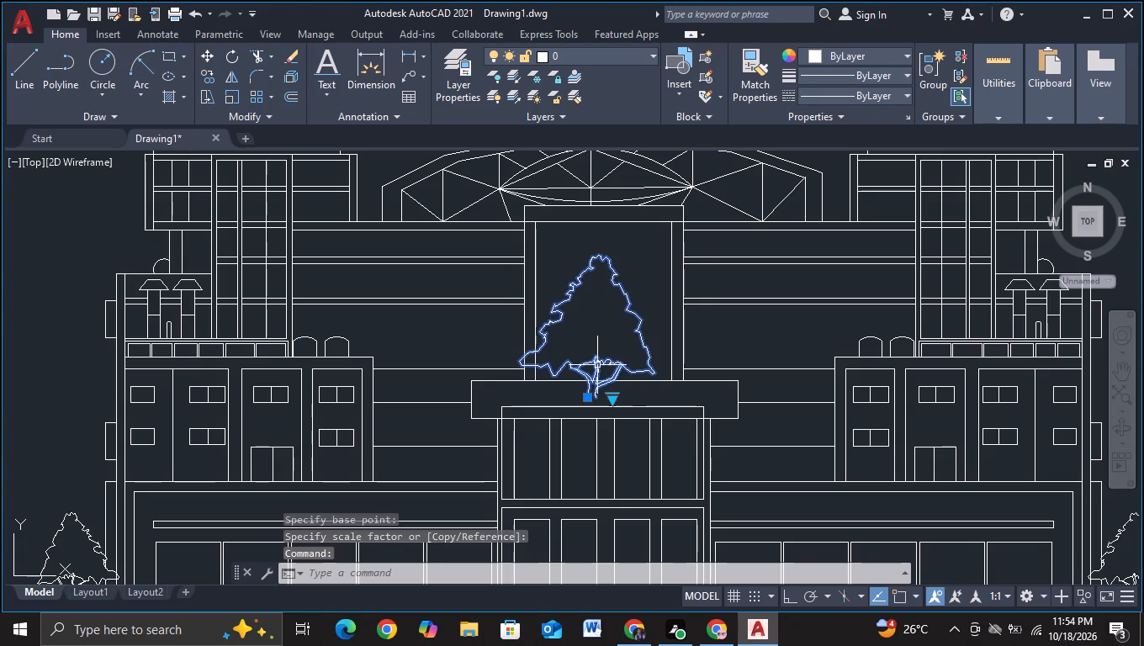
{"action": "key", "text": "m"}
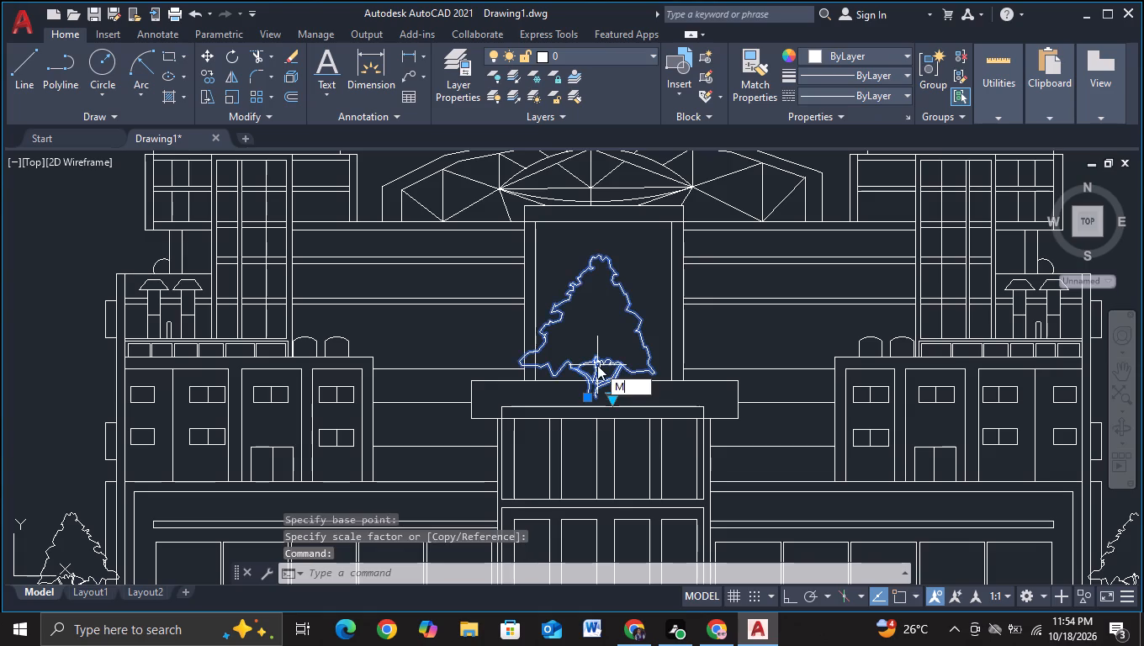
{"action": "left_click", "coordinate": [637, 404]}
{"action": "left_click", "coordinate": [598, 347]}
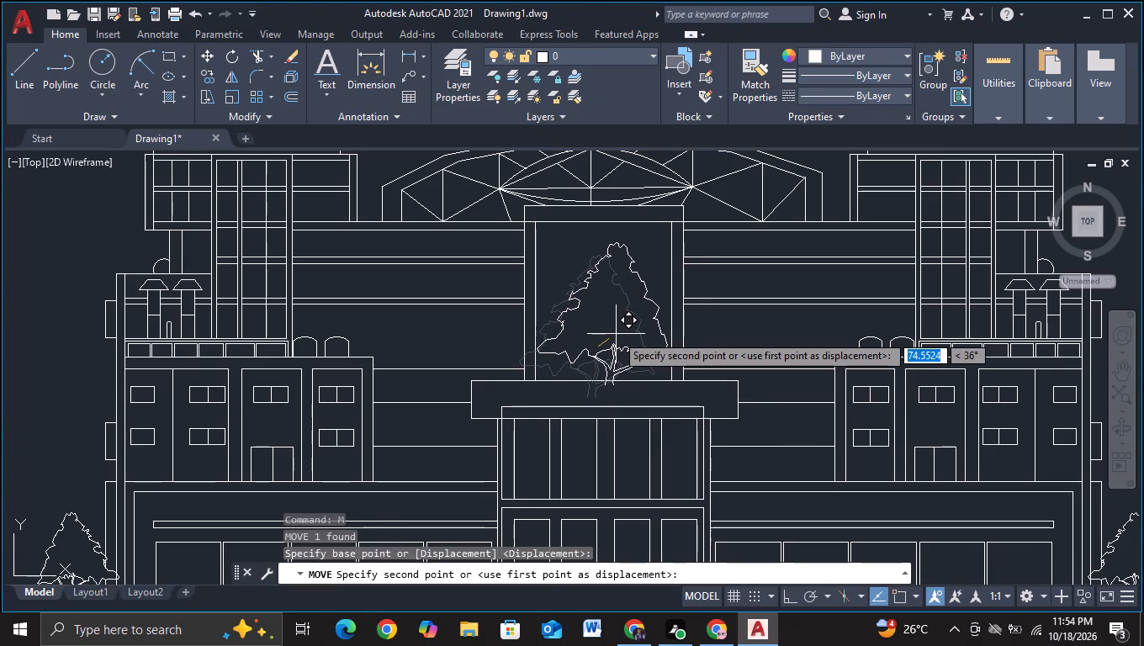
{"action": "left_click", "coordinate": [618, 330]}
Examine the right building and the whole elevation with the enlarged tree in place.
{"action": "scroll", "coordinate": [618, 330], "scroll_direction": "down", "scroll_amount": 2}
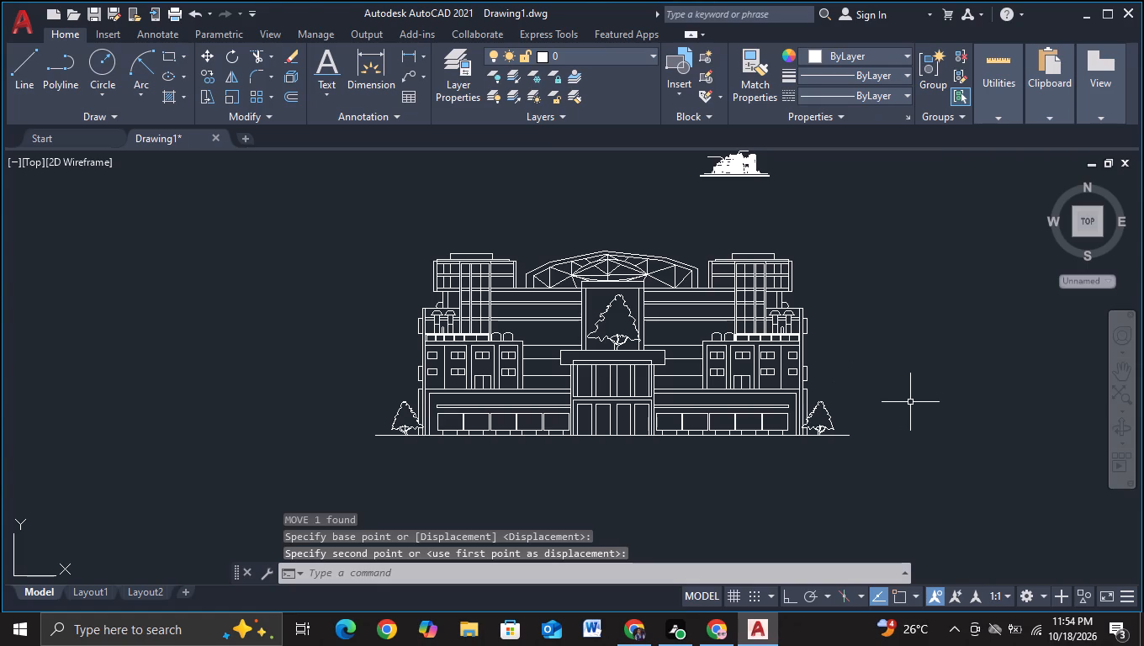
{"action": "scroll", "coordinate": [910, 402], "scroll_direction": "up", "scroll_amount": 2}
{"action": "middle_click_drag", "start_coordinate": [905, 403], "coordinate": [946, 383]}
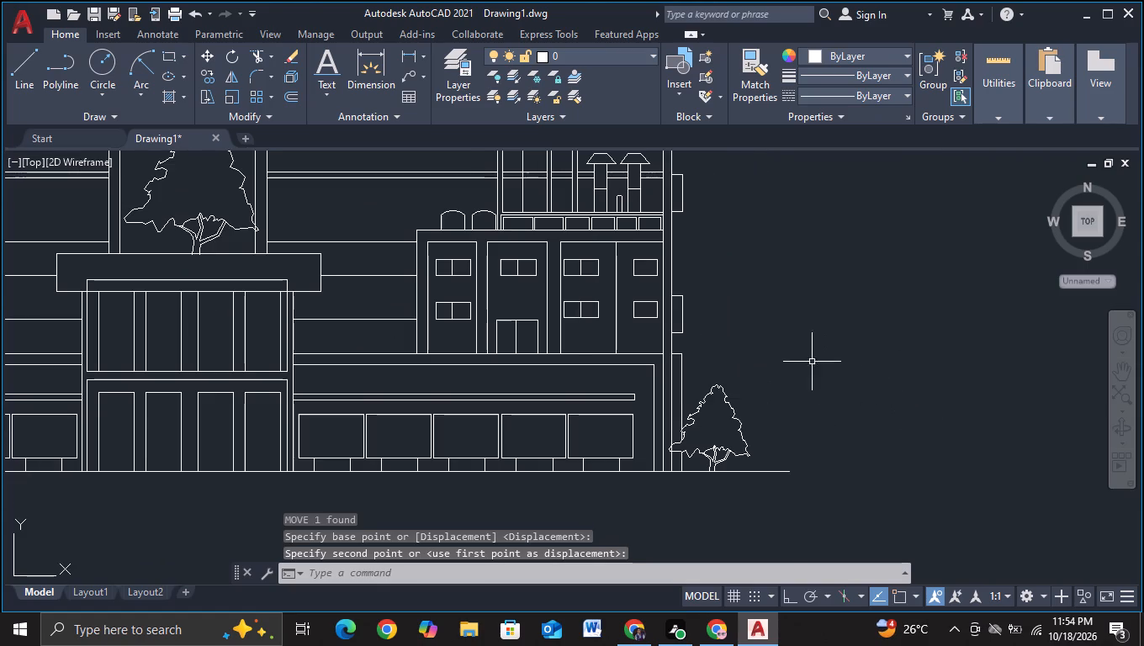
{"action": "middle_click_drag", "start_coordinate": [812, 362], "coordinate": [981, 392]}
{"action": "scroll", "coordinate": [458, 267], "scroll_direction": "down", "scroll_amount": 1}
{"action": "middle_click_drag", "start_coordinate": [871, 368], "coordinate": [1010, 429]}
{"action": "scroll", "coordinate": [871, 368], "scroll_direction": "down", "scroll_amount": 1}
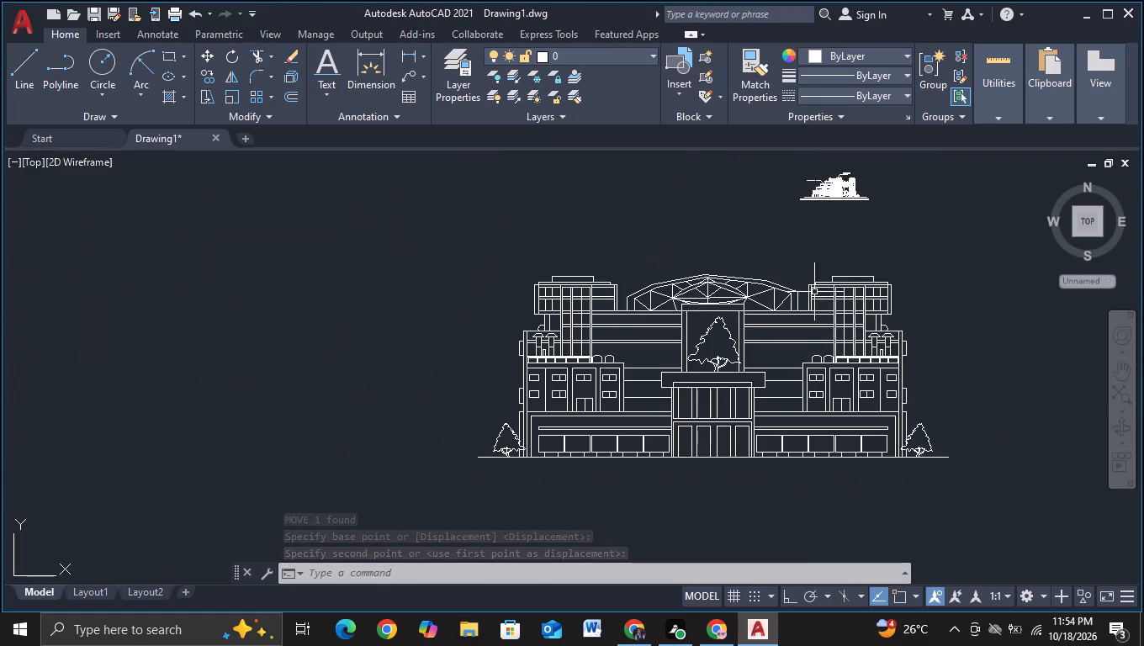
{"action": "scroll", "coordinate": [859, 218], "scroll_direction": "up", "scroll_amount": 2}
{"action": "scroll", "coordinate": [670, 293], "scroll_direction": "down", "scroll_amount": 2}
{"action": "middle_click_drag", "start_coordinate": [681, 295], "coordinate": [728, 239]}
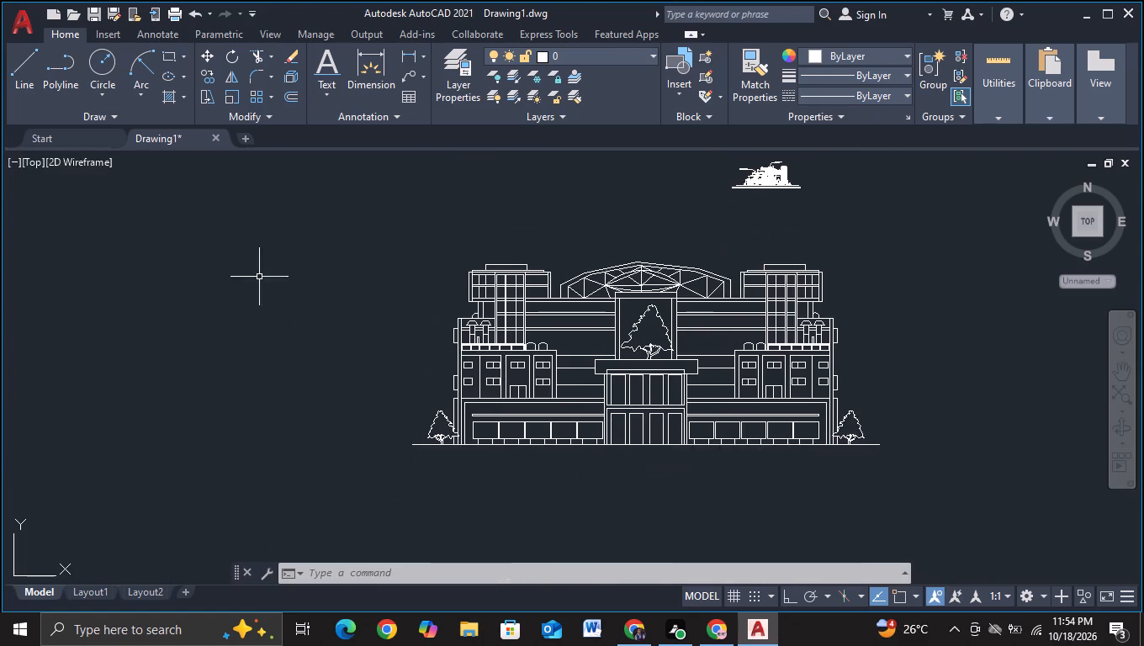
Scale the entire building elevation down to slightly narrower than the separate campus elevation above it.
{"action": "left_click", "coordinate": [361, 230]}
{"action": "left_click", "coordinate": [926, 474]}
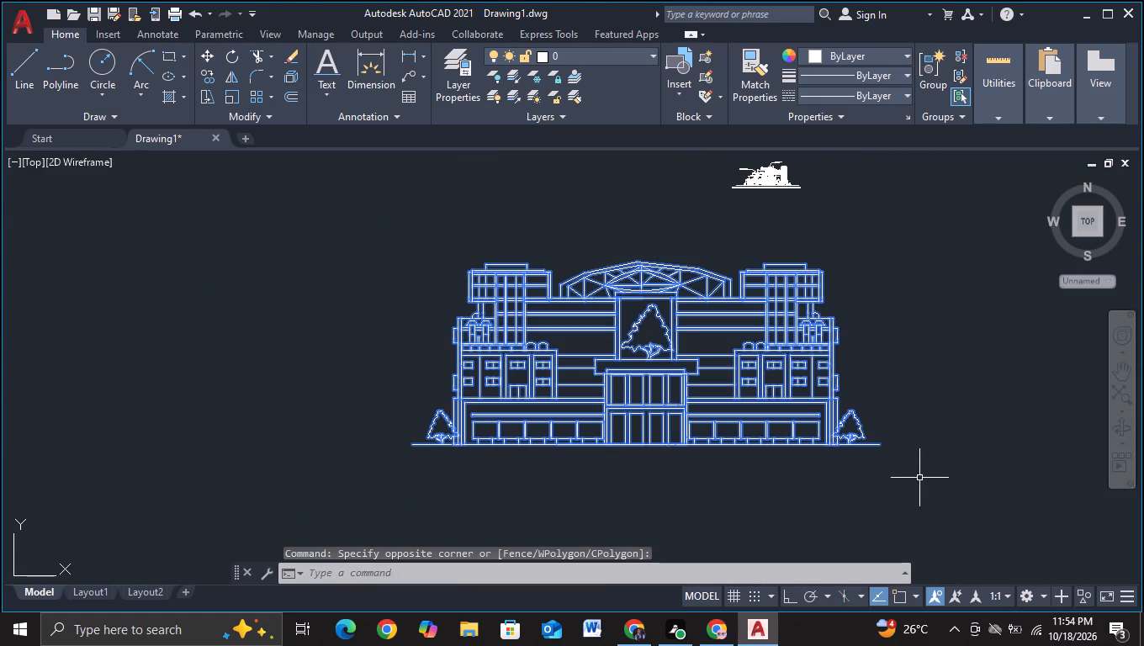
{"action": "key", "text": "s"}
{"action": "left_click", "coordinate": [945, 527]}
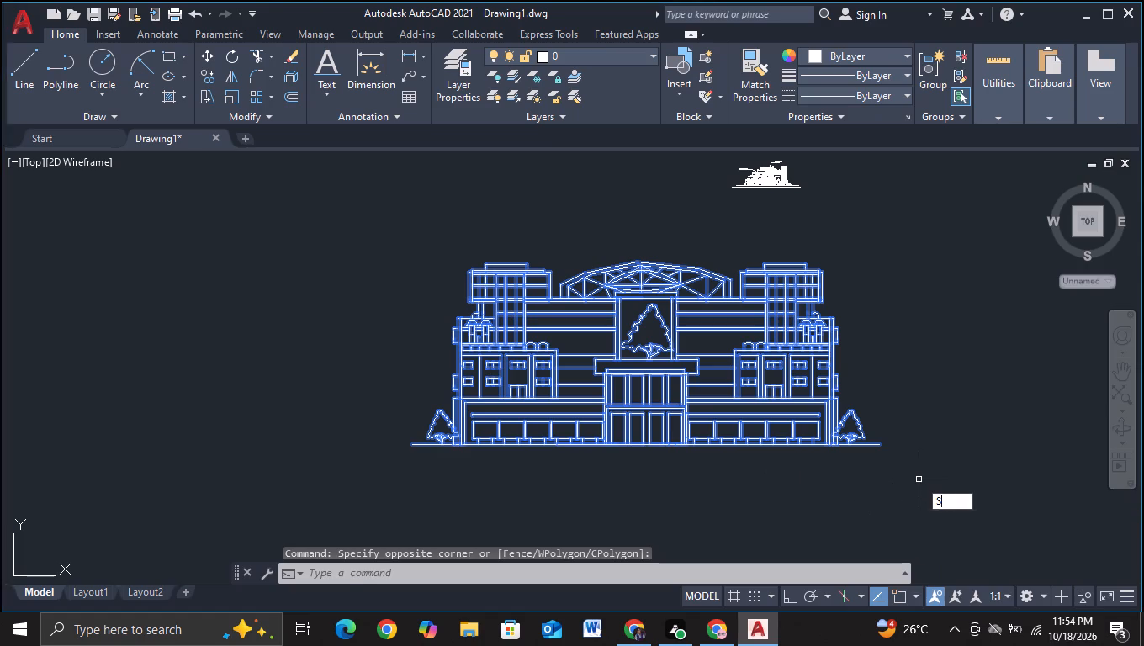
{"action": "left_click_drag", "start_coordinate": [699, 400], "coordinate": [715, 406]}
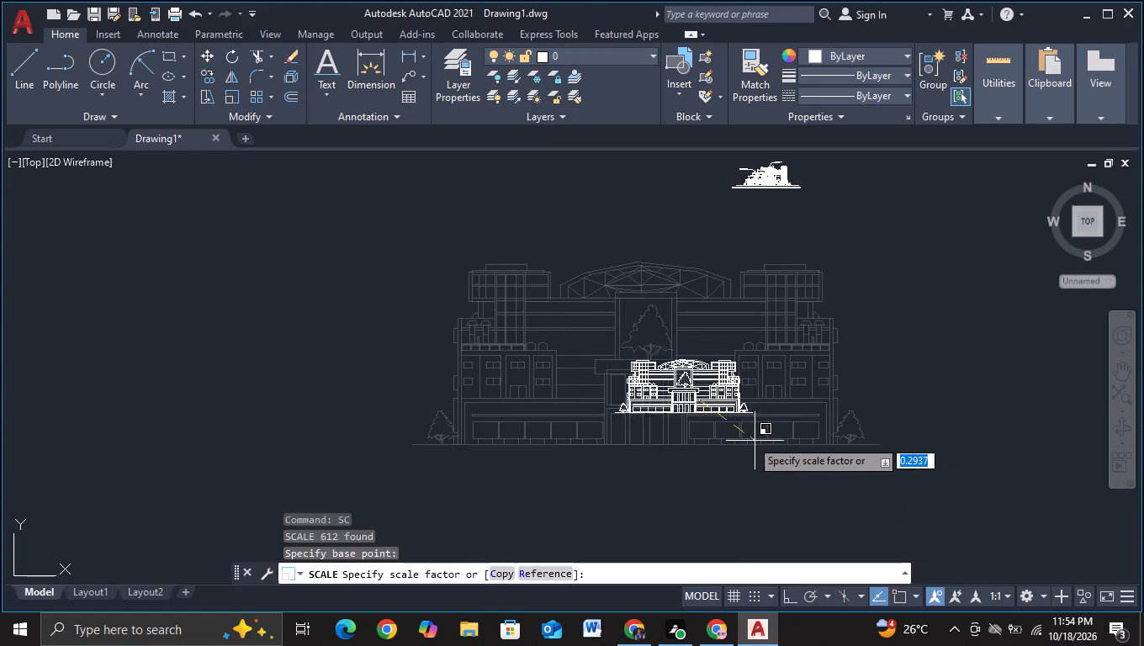
{"action": "left_click", "coordinate": [696, 426]}
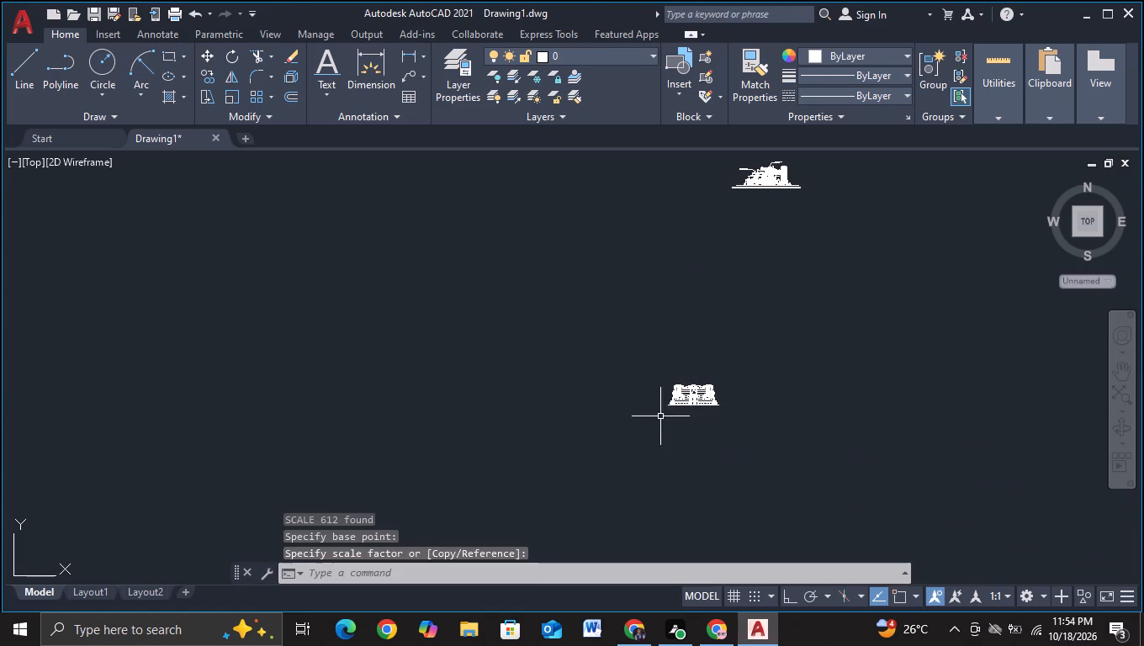
Move the reduced elevation up and to the right so it sits just below the campus elevation.
{"action": "left_click_drag", "start_coordinate": [639, 364], "coordinate": [644, 394]}
{"action": "left_click", "coordinate": [818, 466]}
{"action": "key", "text": "m"}
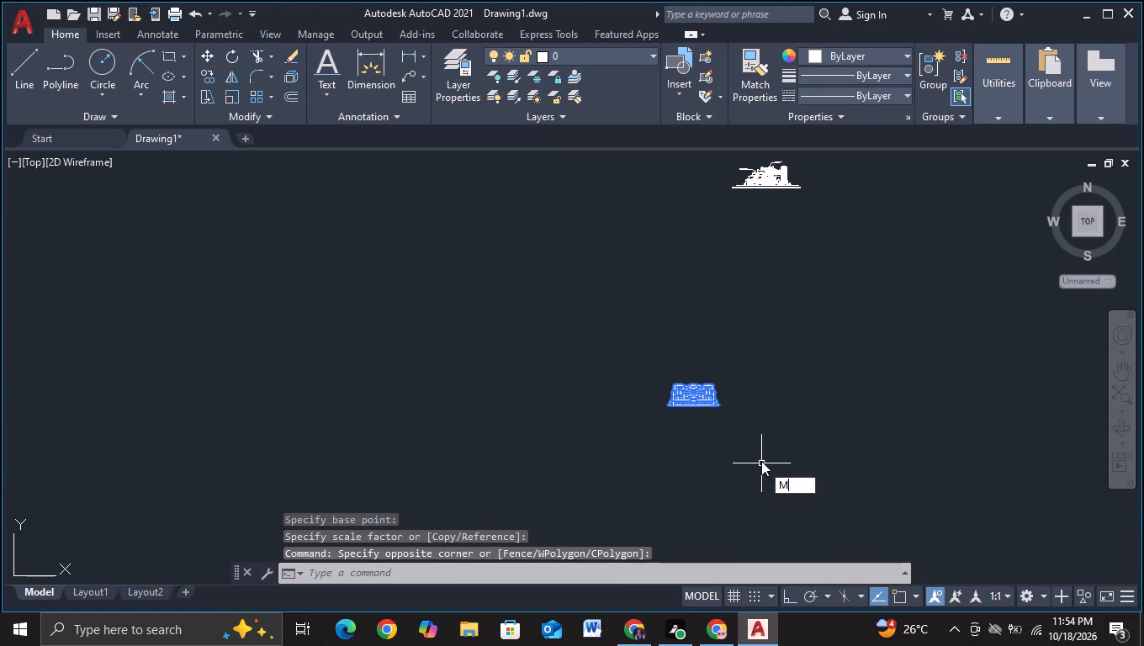
{"action": "left_click", "coordinate": [818, 502]}
{"action": "left_click_drag", "start_coordinate": [680, 410], "coordinate": [686, 401]}
{"action": "left_click", "coordinate": [756, 228]}
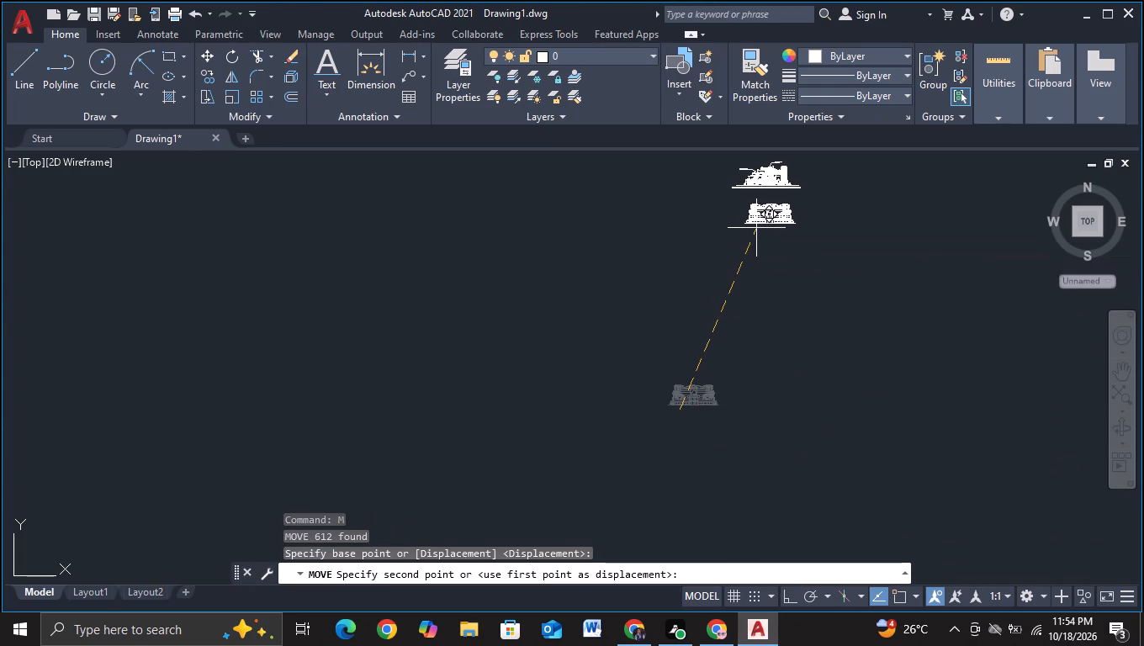
Copy the title "PRIMARY CAMPUS AXIS ELEVATION STUDENT UNION AND INNOVATION HUB" to just below the reduced elevation's ground line.
{"action": "middle_click_drag", "start_coordinate": [776, 261], "coordinate": [712, 440]}
{"action": "scroll", "coordinate": [712, 440], "scroll_direction": "up", "scroll_amount": 2}
{"action": "middle_click_drag", "start_coordinate": [765, 387], "coordinate": [818, 320]}
{"action": "scroll", "coordinate": [822, 320], "scroll_direction": "up", "scroll_amount": 1}
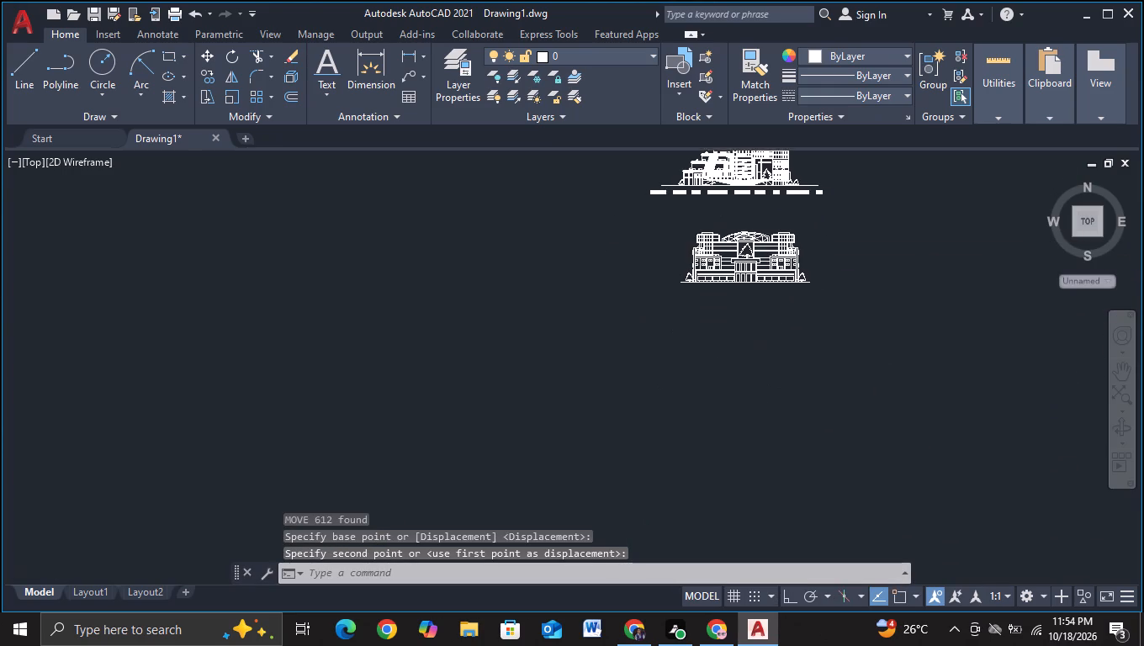
{"action": "middle_click_drag", "start_coordinate": [822, 320], "coordinate": [840, 464]}
{"action": "scroll", "coordinate": [690, 289], "scroll_direction": "up", "scroll_amount": 1}
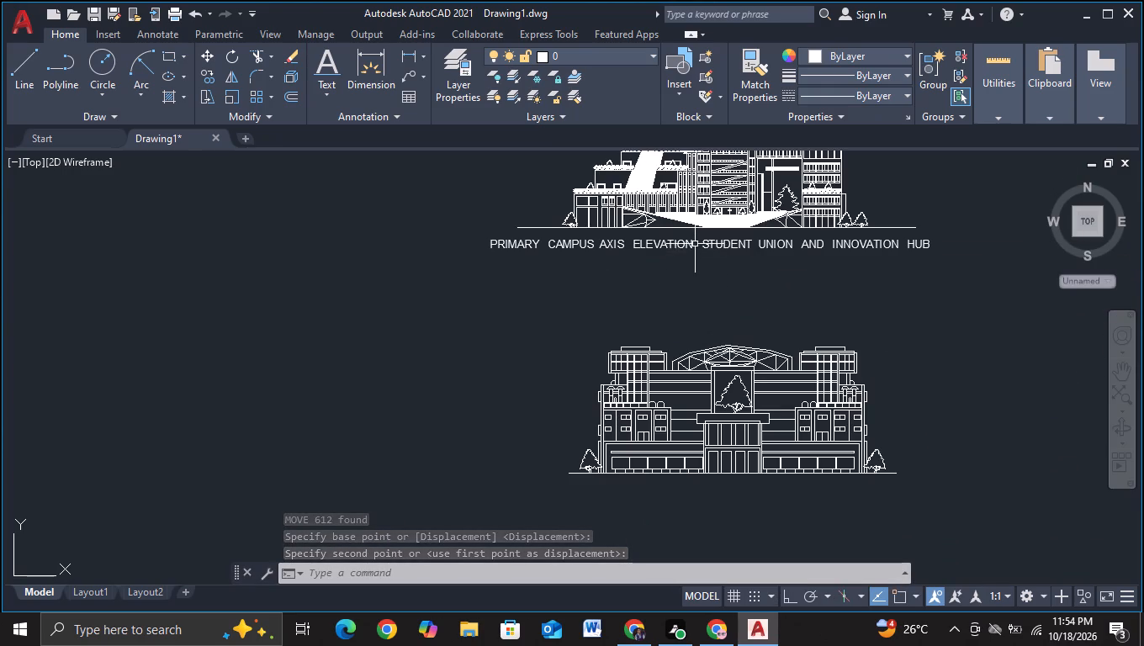
{"action": "left_click", "coordinate": [683, 240]}
{"action": "key", "text": "c"}
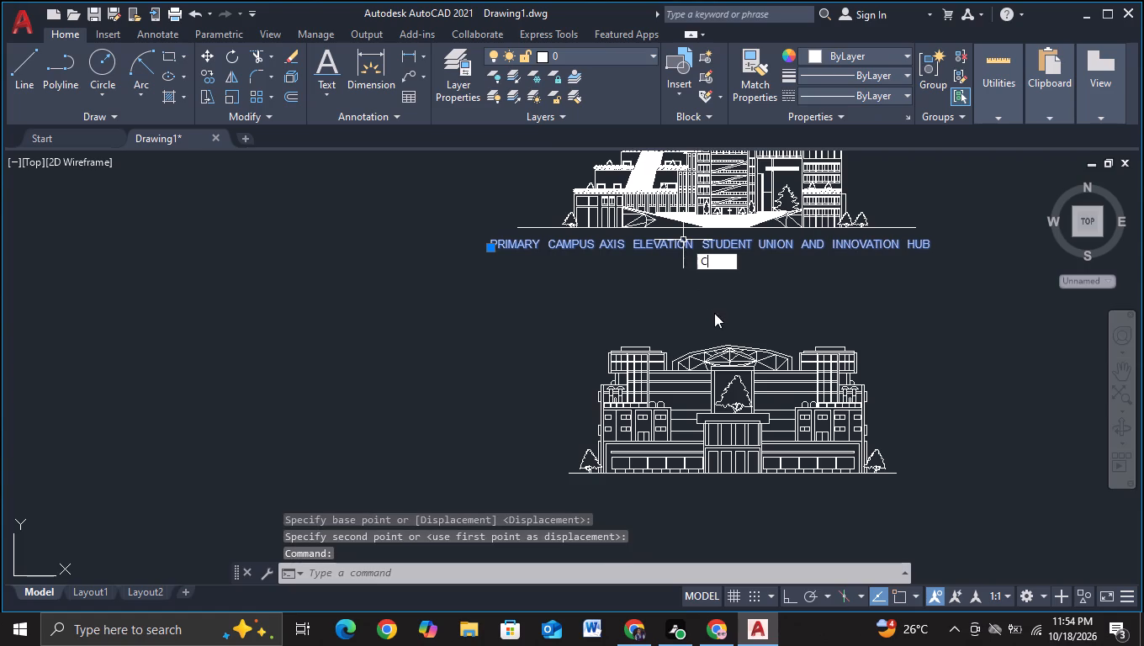
{"action": "left_click", "coordinate": [728, 294]}
{"action": "left_click", "coordinate": [675, 246]}
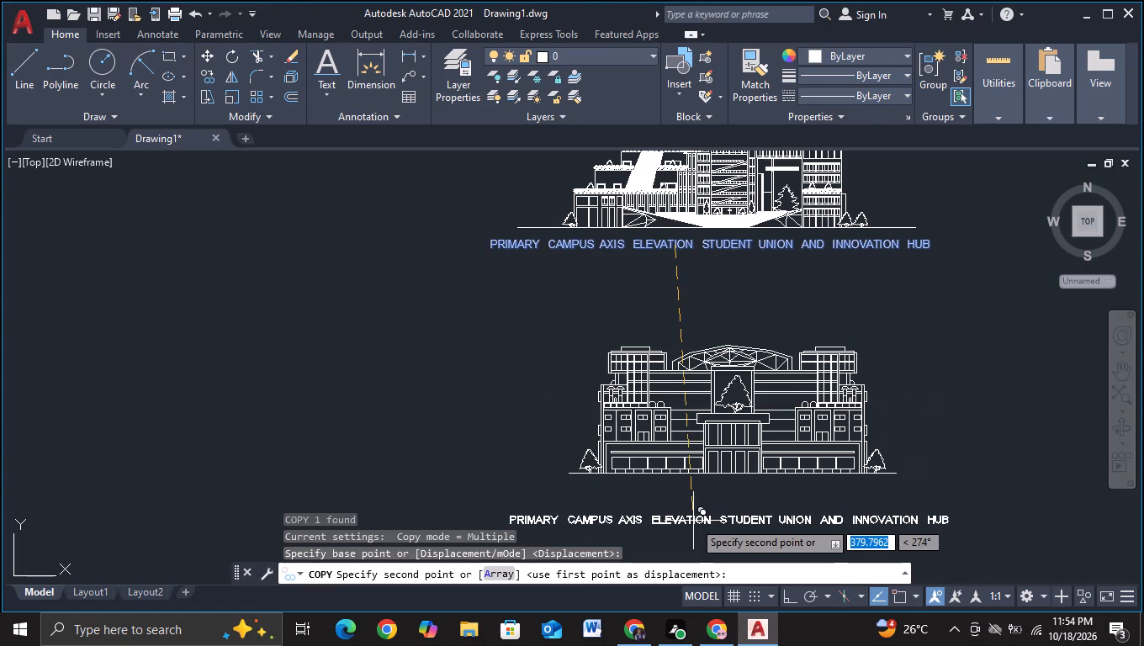
{"action": "left_click", "coordinate": [696, 493]}
{"action": "key", "text": "Escape"}
Replace the copied title's text with "MECHINCAL SERVIC CORE SECTION ENERGY PLANT".
{"action": "left_click", "coordinate": [700, 494]}
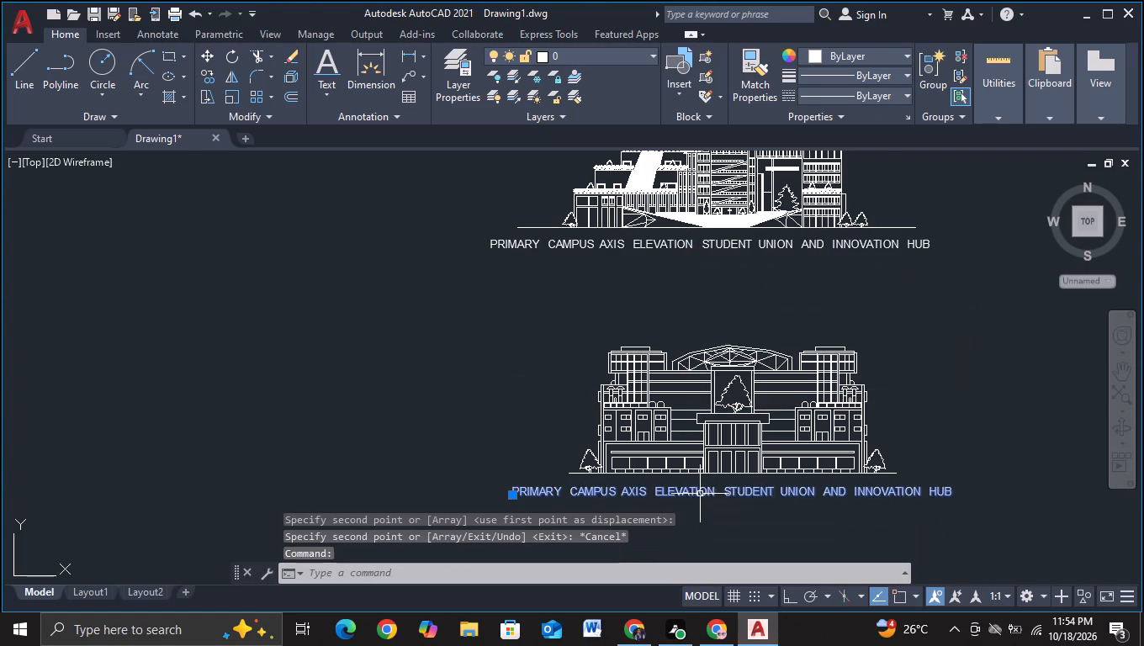
{"action": "right_click", "coordinate": [700, 494]}
{"action": "left_click", "coordinate": [736, 97]}
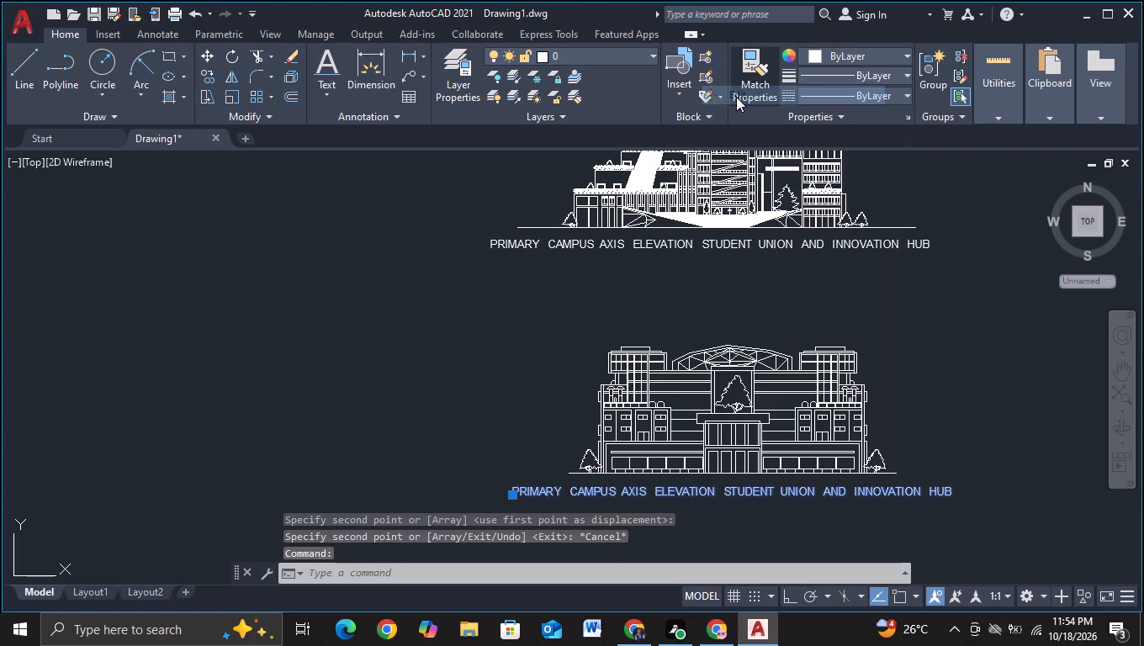
{"action": "key", "text": "BackSpace"}
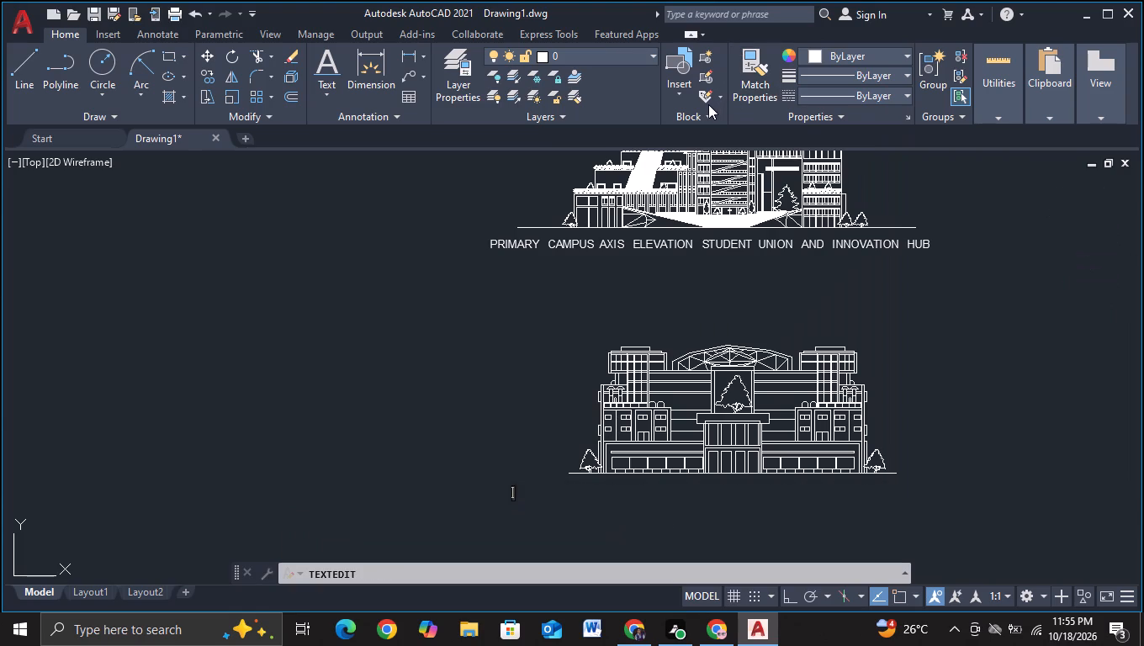
{"action": "key", "text": "m"}
{"action": "key", "text": "e"}
{"action": "key", "text": "c"}
{"action": "key", "text": "h"}
{"action": "key", "text": "i"}
{"action": "key", "text": "n"}
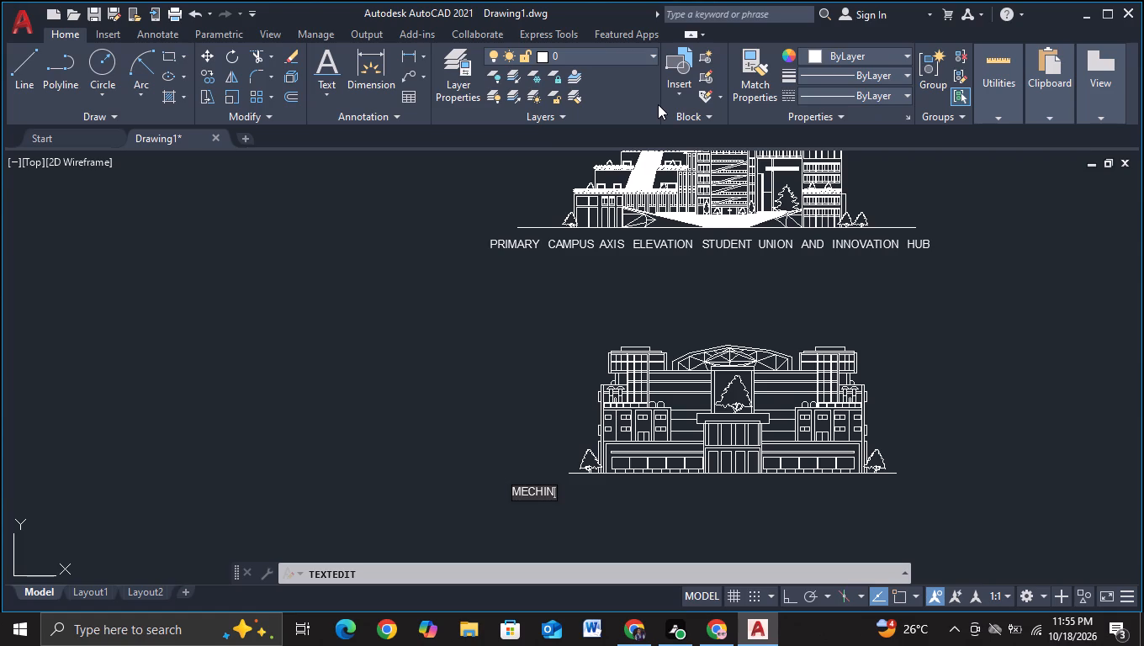
{"action": "type", "text": "CAL"}
{"action": "key", "text": "space"}
{"action": "key", "text": "space"}
{"action": "type", "text": "SERVIC CORE SECTION"}
{"action": "key", "text": "space"}
{"action": "key", "text": "space"}
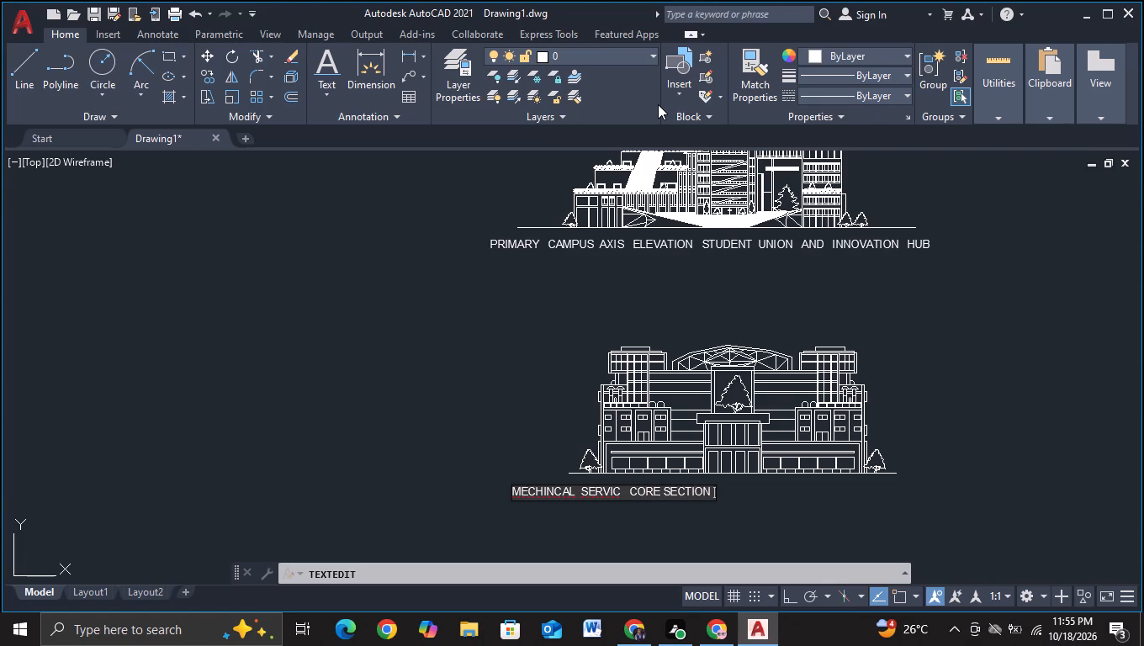
{"action": "type", "text": "ENERGY"}
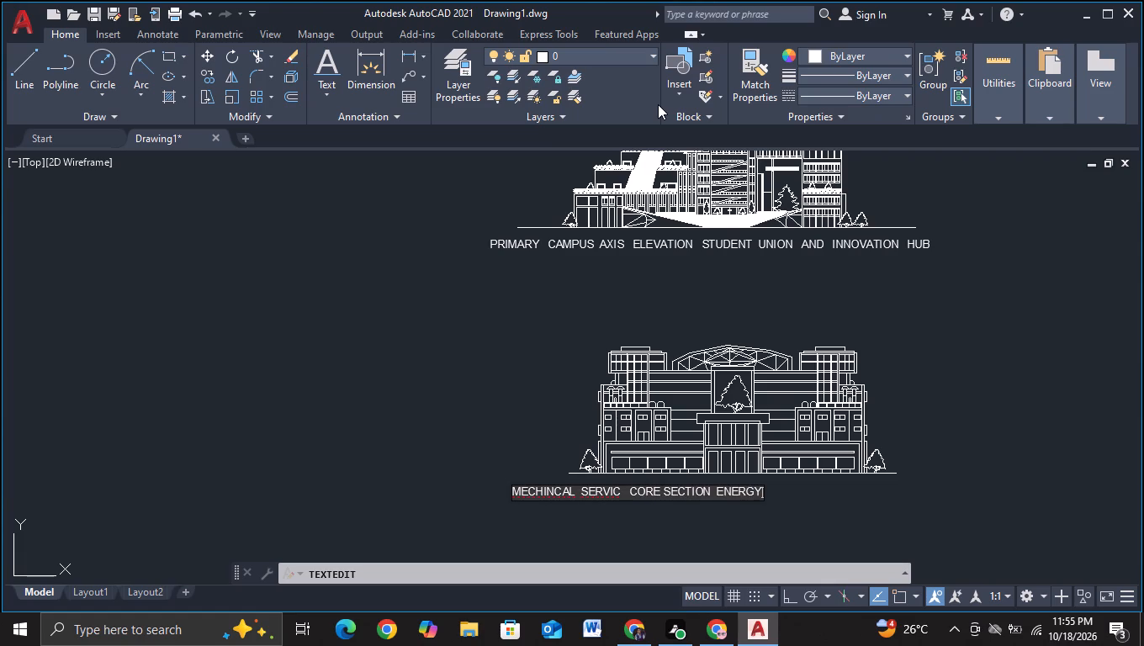
{"action": "key", "text": "space"}
{"action": "key", "text": "space"}
{"action": "key", "text": "space"}
{"action": "type", "text": "PLANT"}
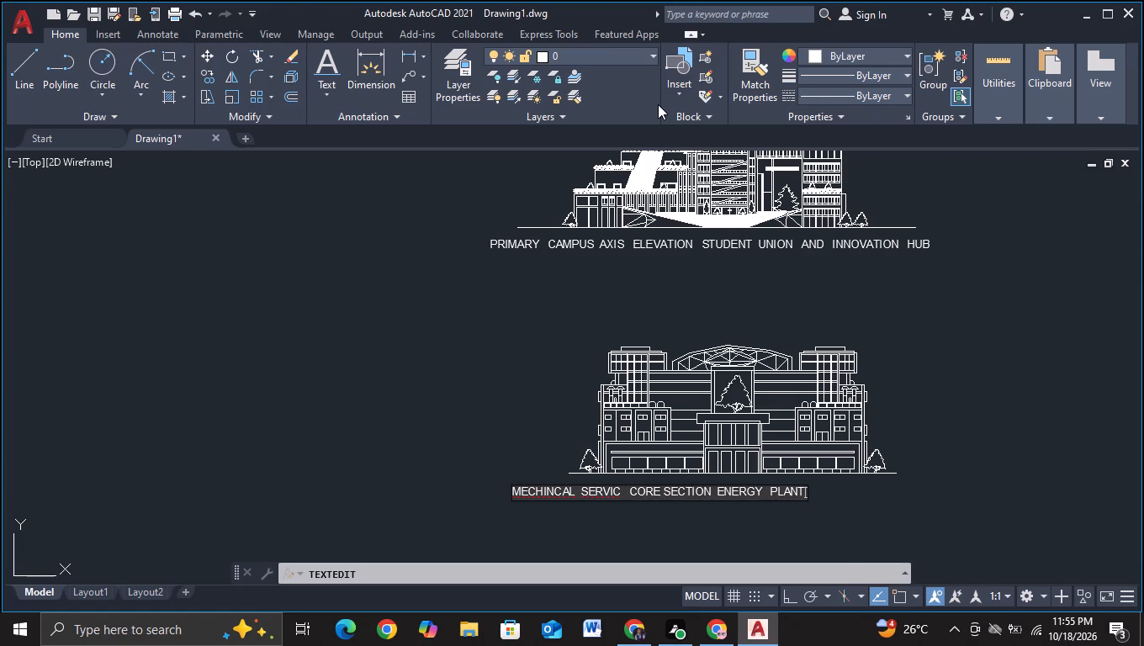
{"action": "key", "text": "space"}
Correct the first two words of the new title to "MECHANICAL SERVICE".
{"action": "left_click", "coordinate": [619, 491]}
{"action": "key", "text": "e"}
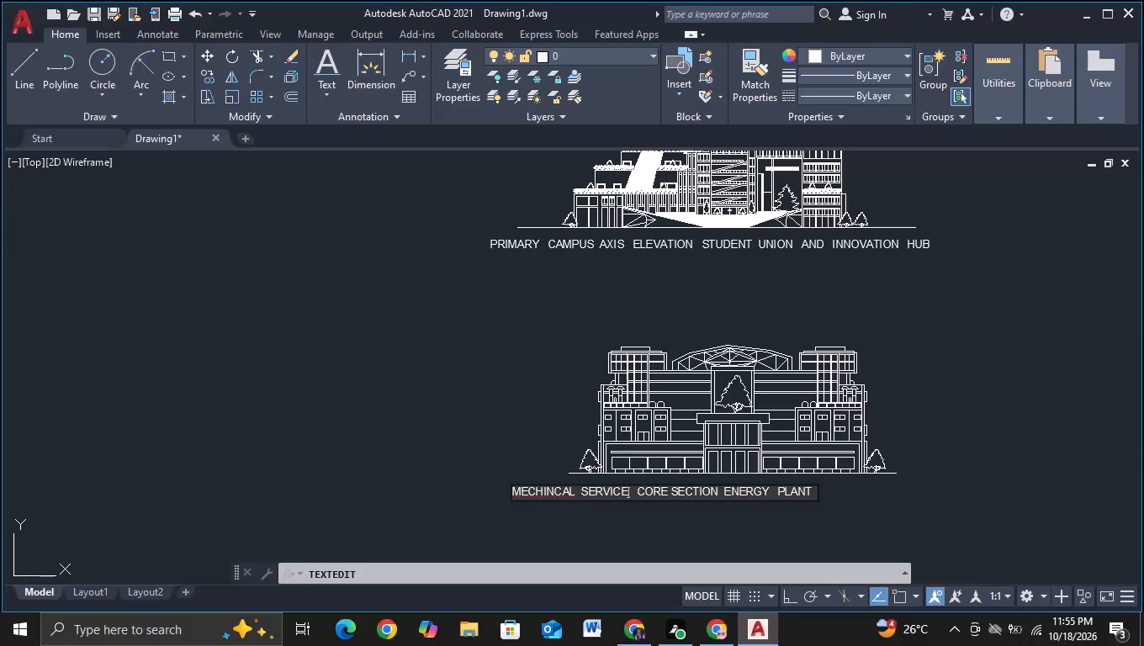
{"action": "left_click", "coordinate": [554, 488]}
{"action": "key", "text": "i"}
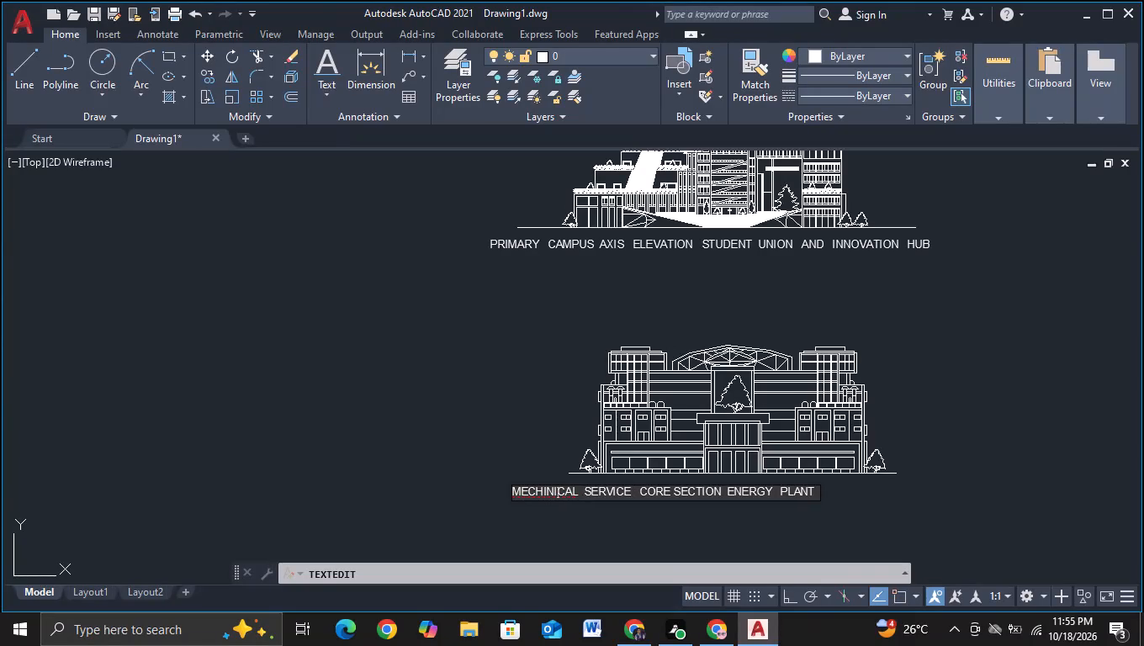
{"action": "left_click", "coordinate": [546, 490]}
{"action": "key", "text": "BackSpace"}
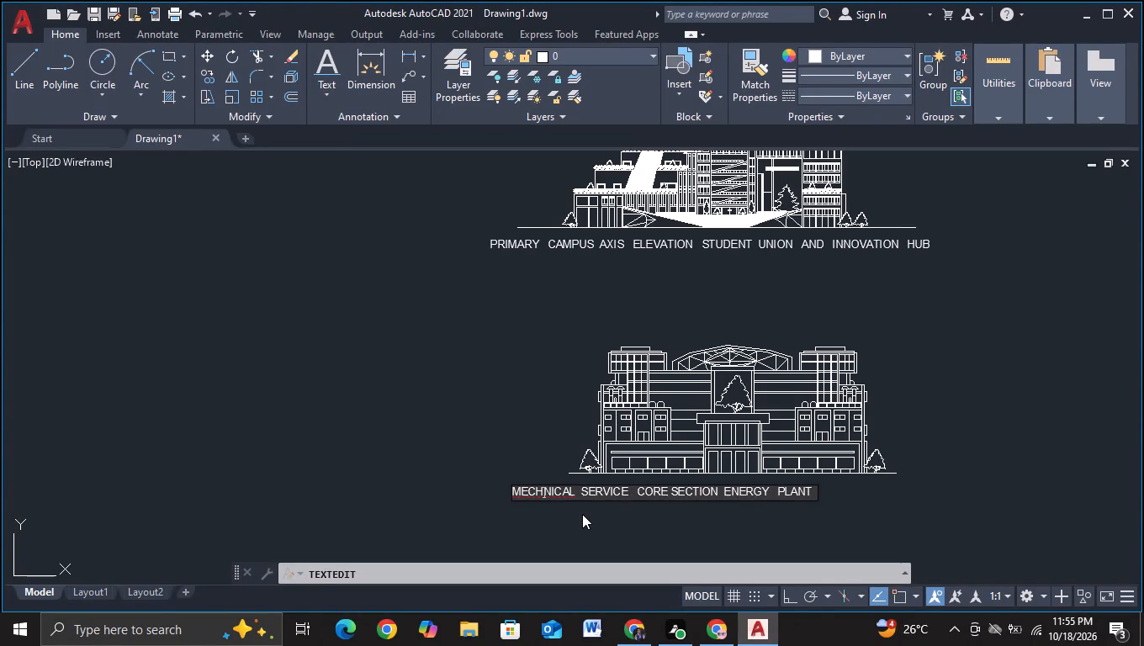
{"action": "key", "text": "a"}
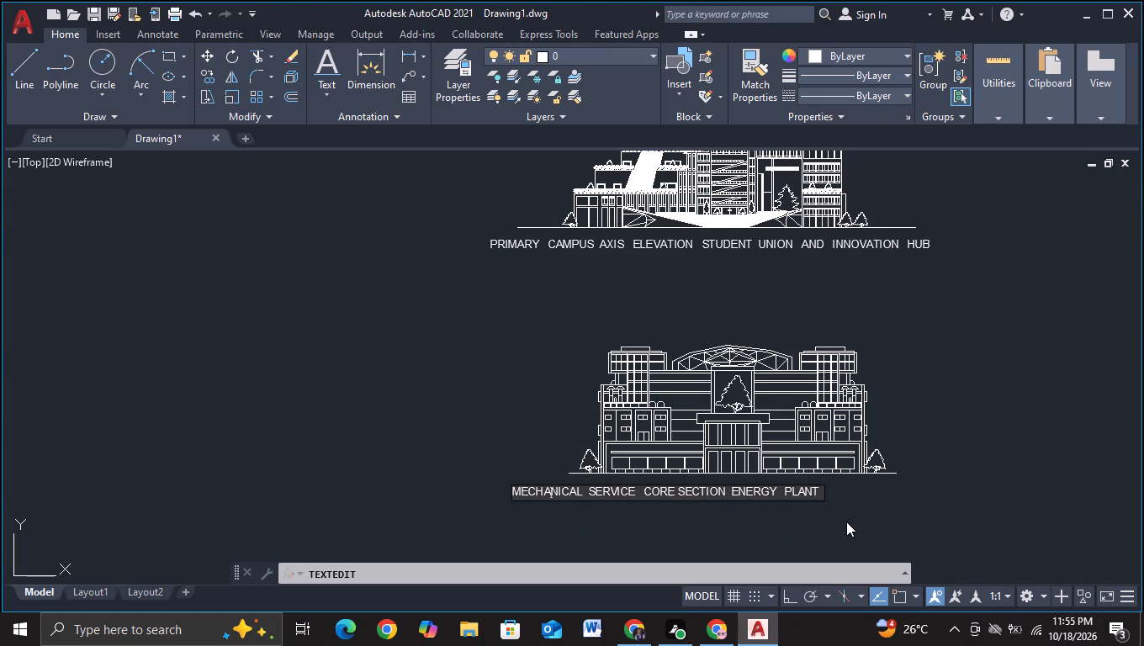
{"action": "key", "text": "Return"}
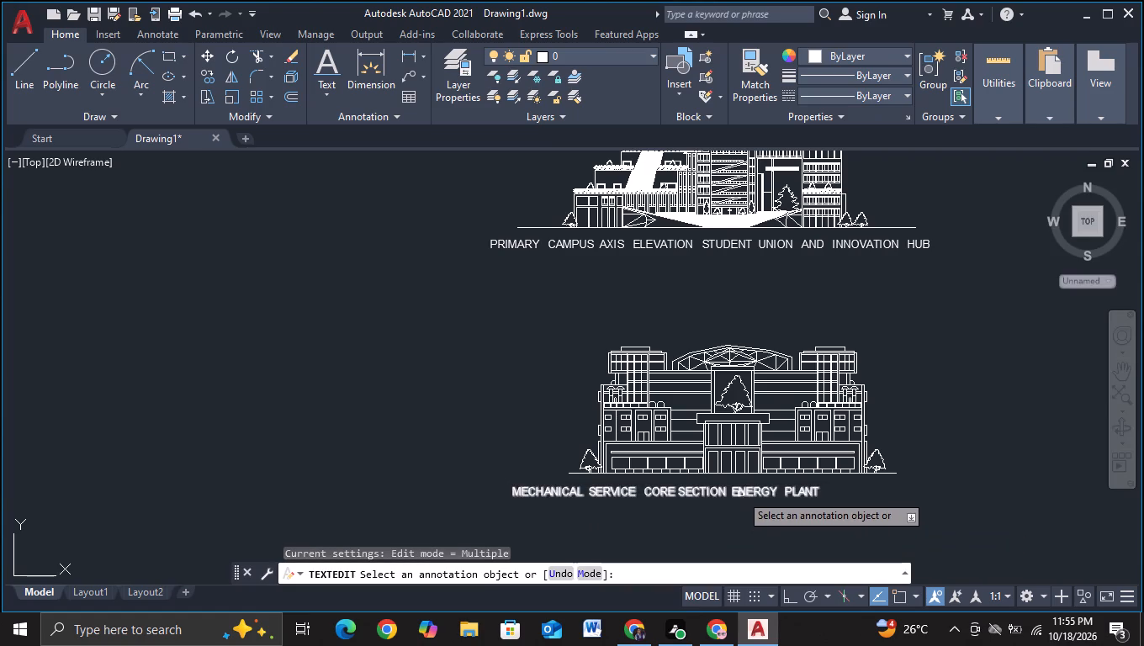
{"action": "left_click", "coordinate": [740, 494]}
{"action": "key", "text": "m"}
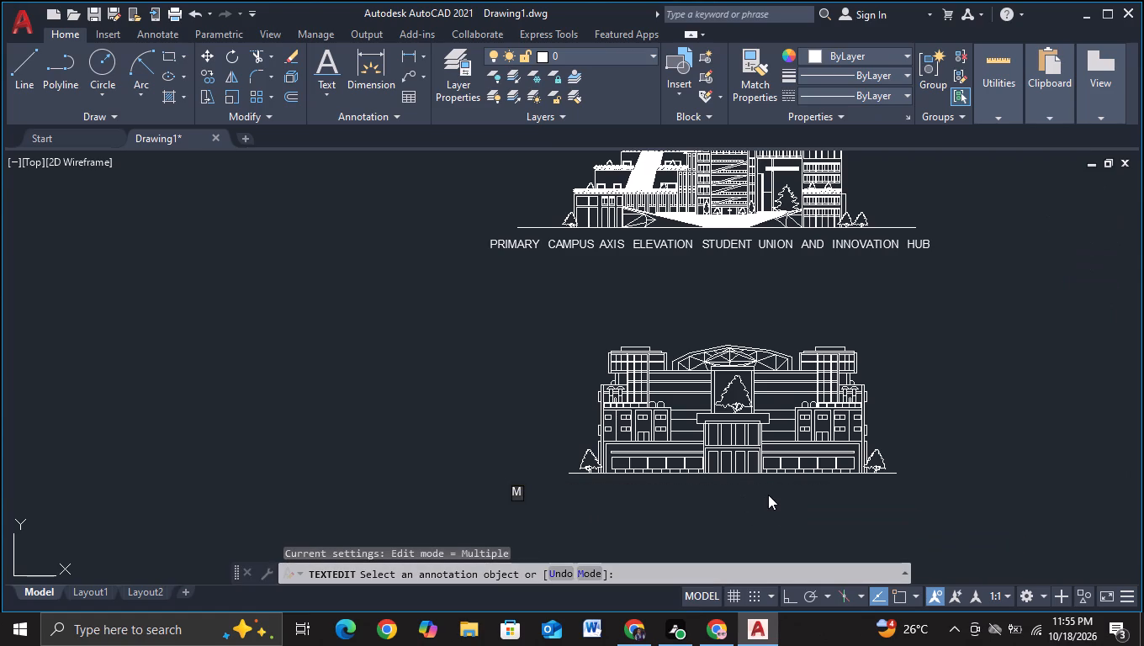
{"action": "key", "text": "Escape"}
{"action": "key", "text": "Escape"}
Move the "MECHANICAL SERVICE CORE SECTION ENERGY PLANT" title right and slightly up so it is centred beneath the elevation's ground line.
{"action": "left_click", "coordinate": [755, 495]}
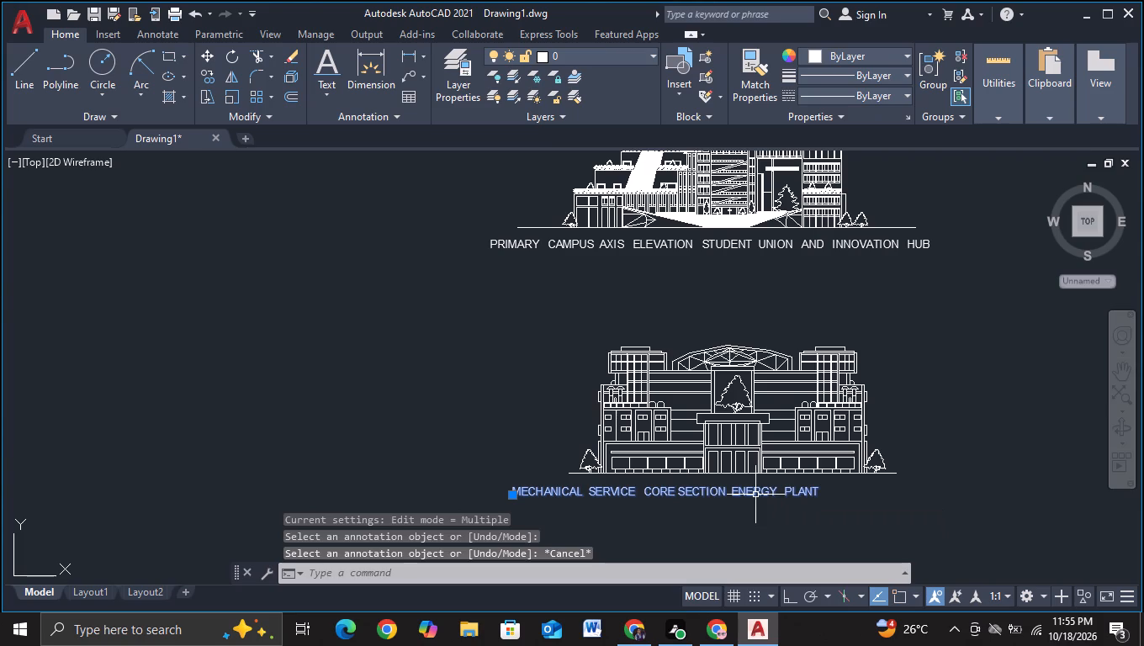
{"action": "key", "text": "m"}
{"action": "left_click", "coordinate": [813, 529]}
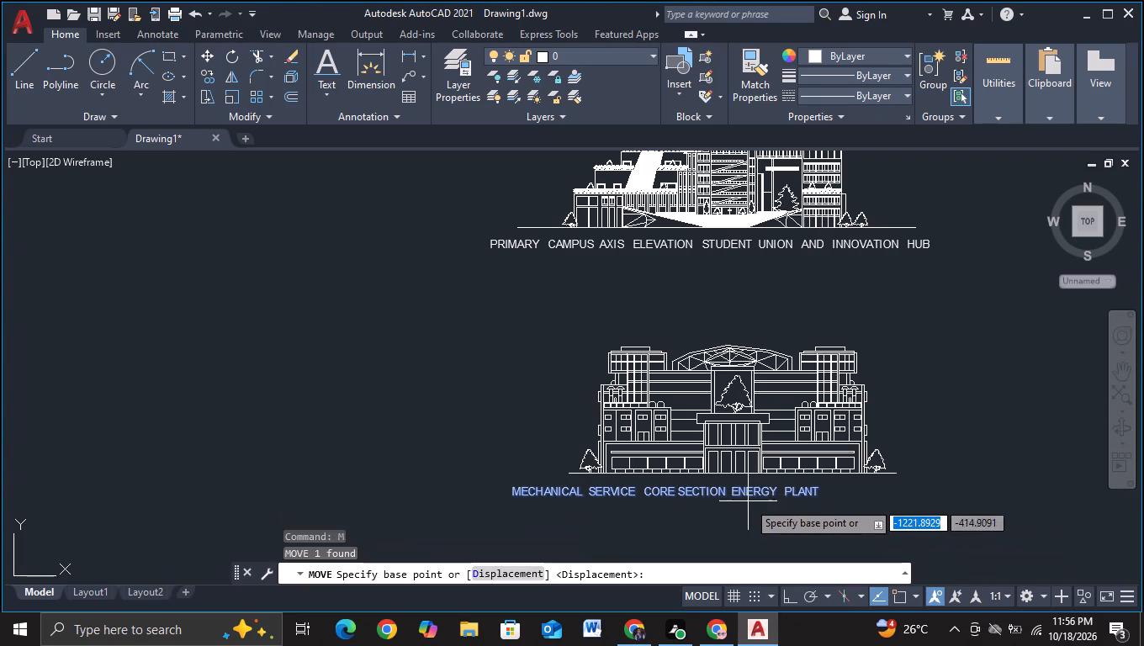
{"action": "left_click", "coordinate": [742, 493]}
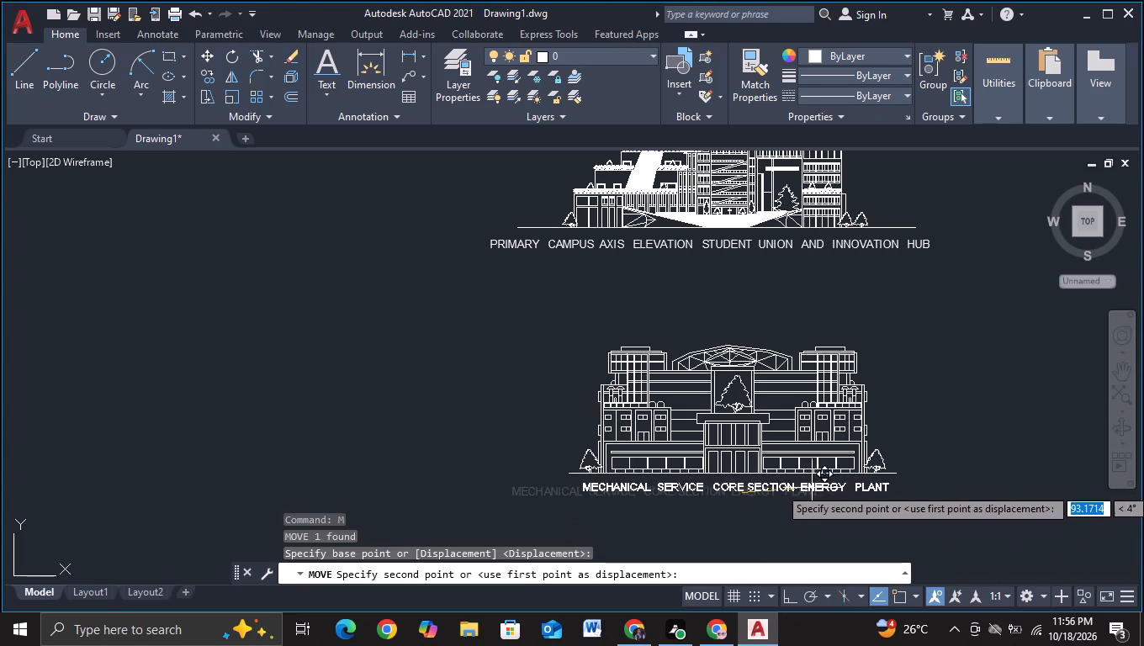
{"action": "left_click", "coordinate": [807, 487]}
{"action": "key", "text": "Escape"}
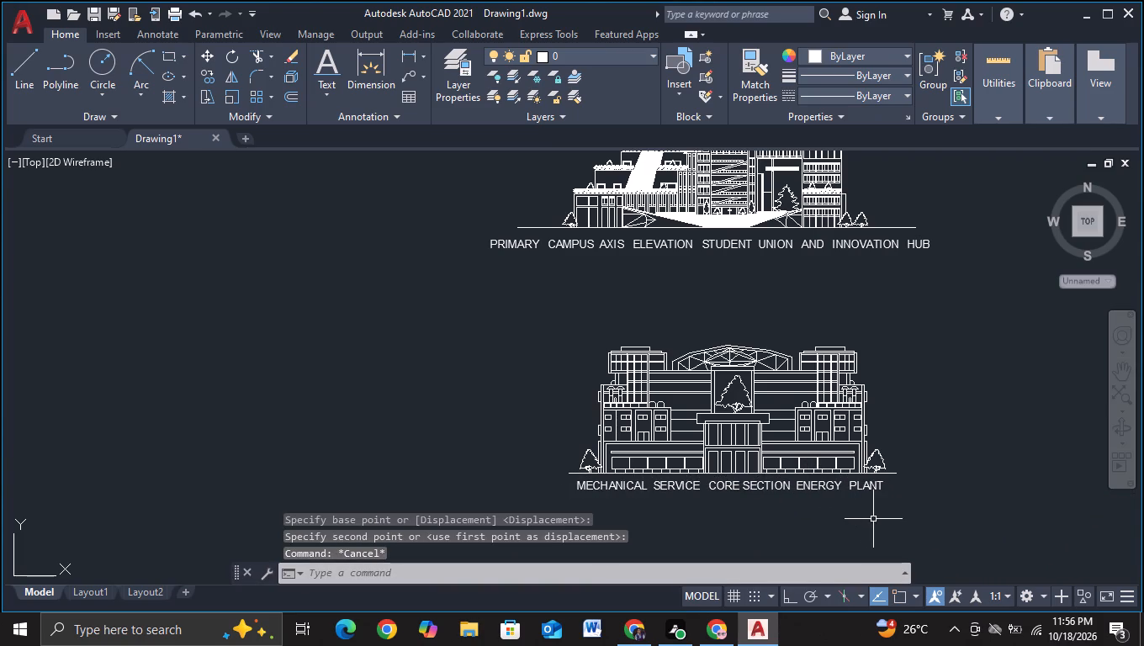
Move the mechanical service core elevation together with its title up and slightly left, closer beneath the campus axis elevation.
{"action": "scroll", "coordinate": [873, 519], "scroll_direction": "down", "scroll_amount": 1}
{"action": "middle_click_drag", "start_coordinate": [878, 520], "coordinate": [871, 478]}
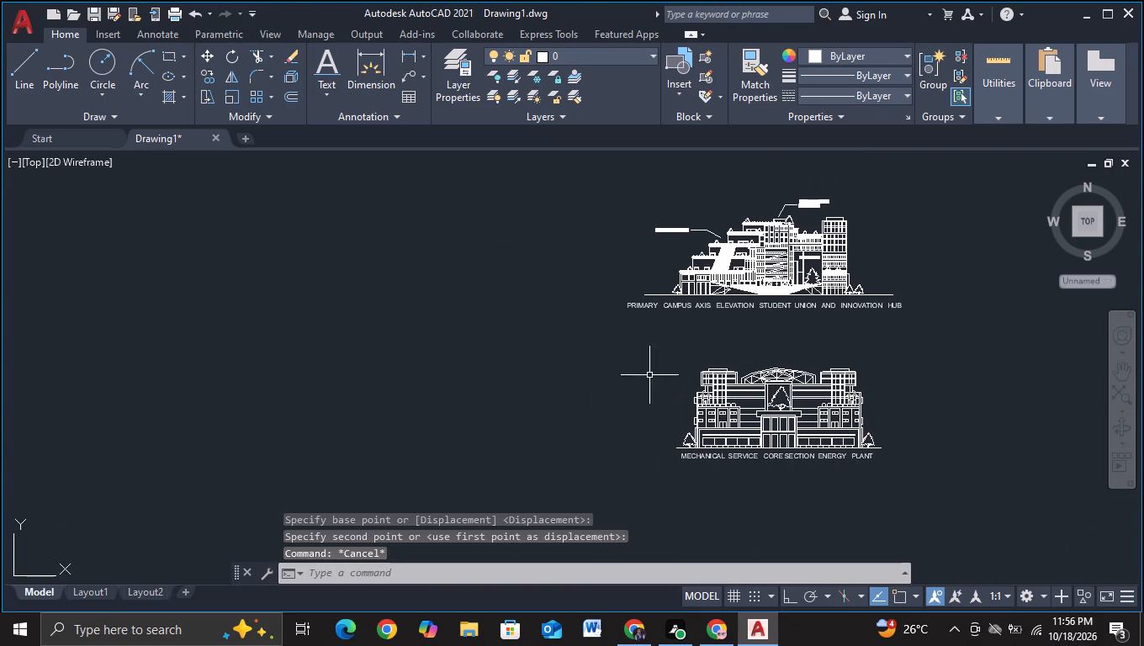
{"action": "left_click", "coordinate": [644, 345]}
{"action": "left_click", "coordinate": [919, 490]}
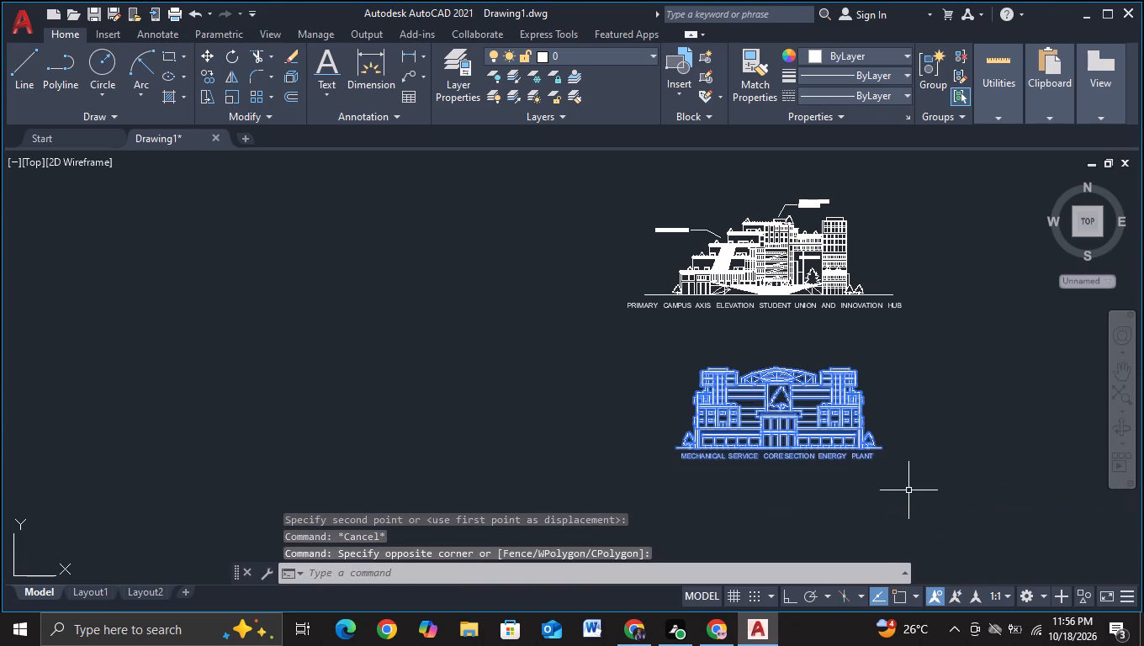
{"action": "key", "text": "m"}
{"action": "left_click", "coordinate": [925, 527]}
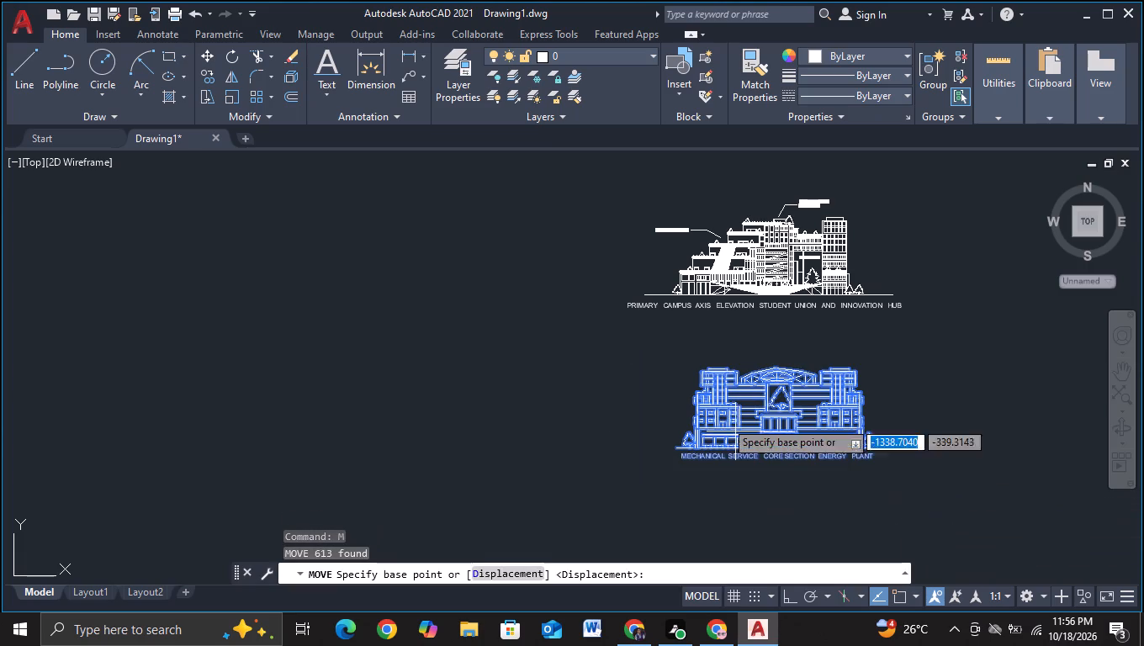
{"action": "left_click", "coordinate": [782, 427]}
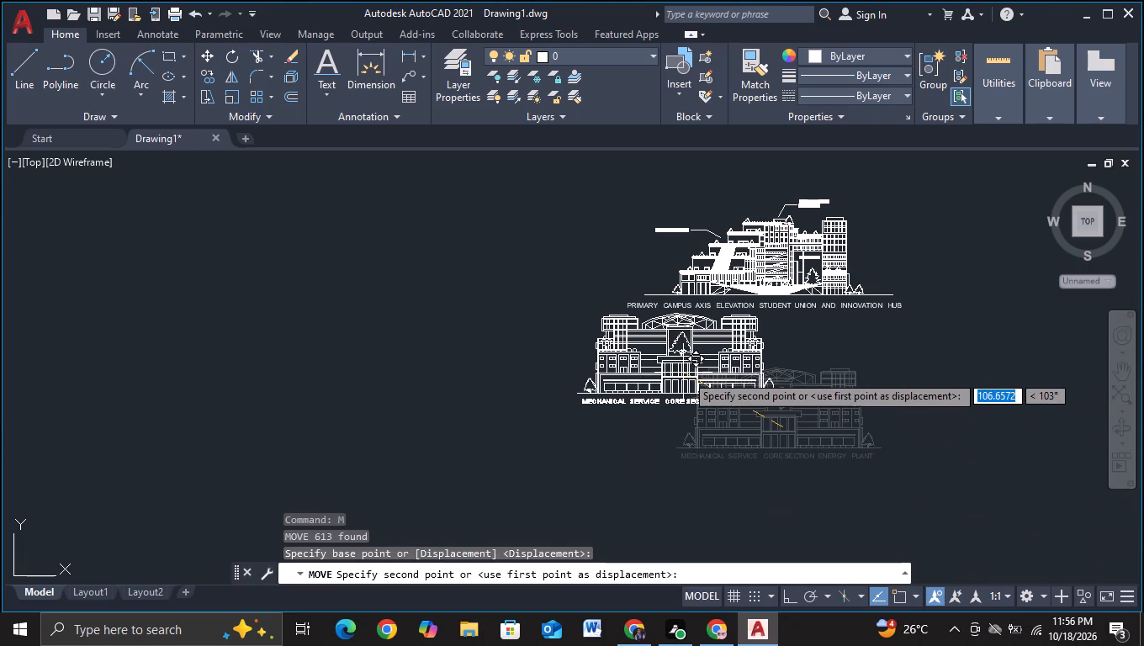
{"action": "left_click", "coordinate": [775, 400]}
{"action": "key", "text": "Escape"}
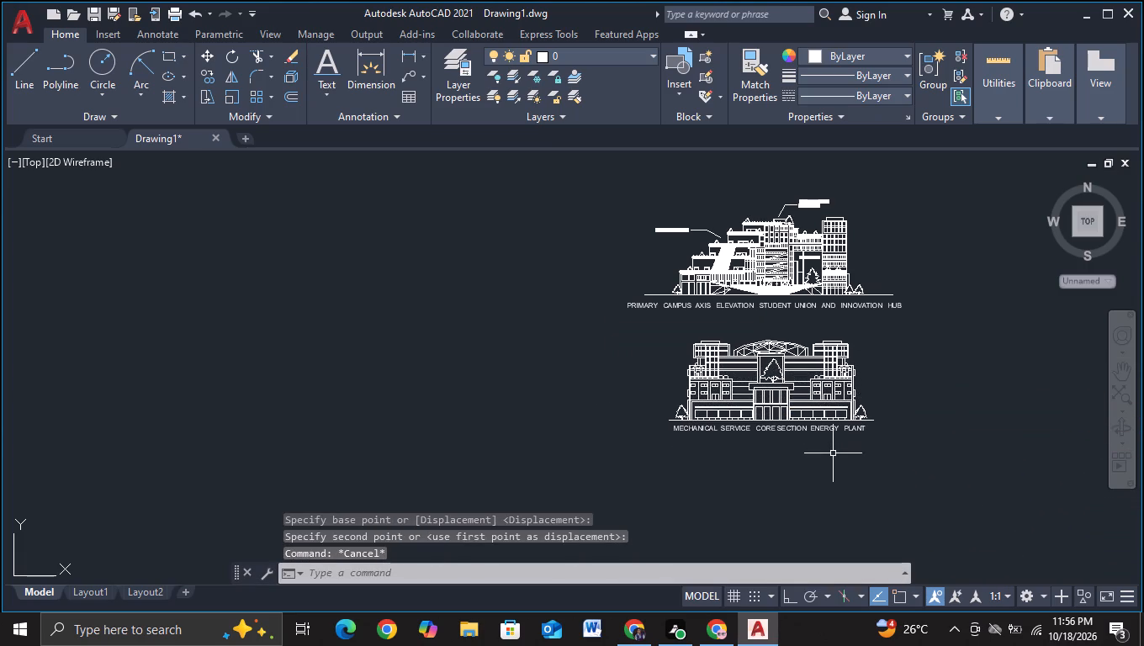
{"action": "key", "text": "Escape"}
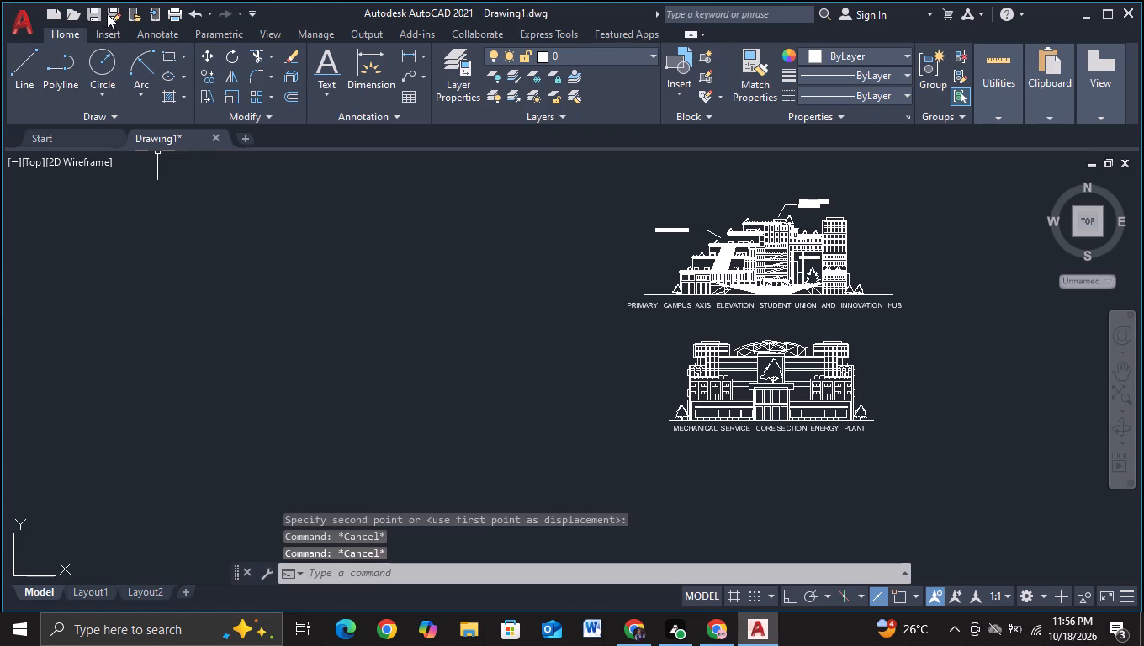
Save the drawing under the new name "INTENT 5" in the Documents folder as an AutoCAD 2018 drawing.
{"action": "left_click", "coordinate": [112, 14]}
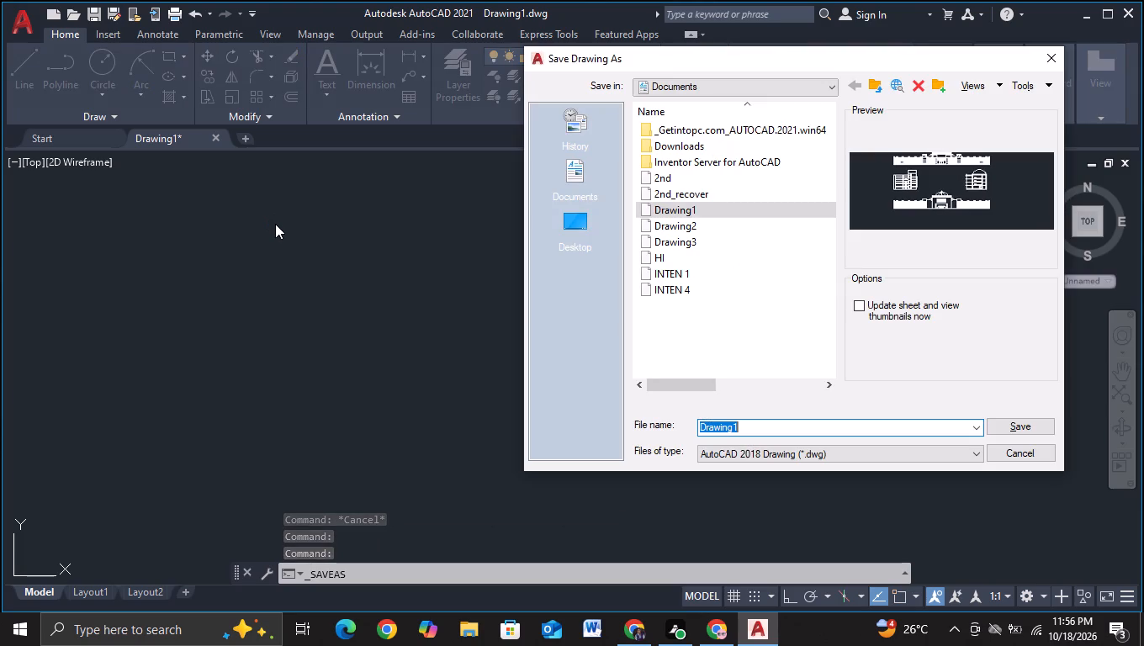
{"action": "key", "text": "BackSpace"}
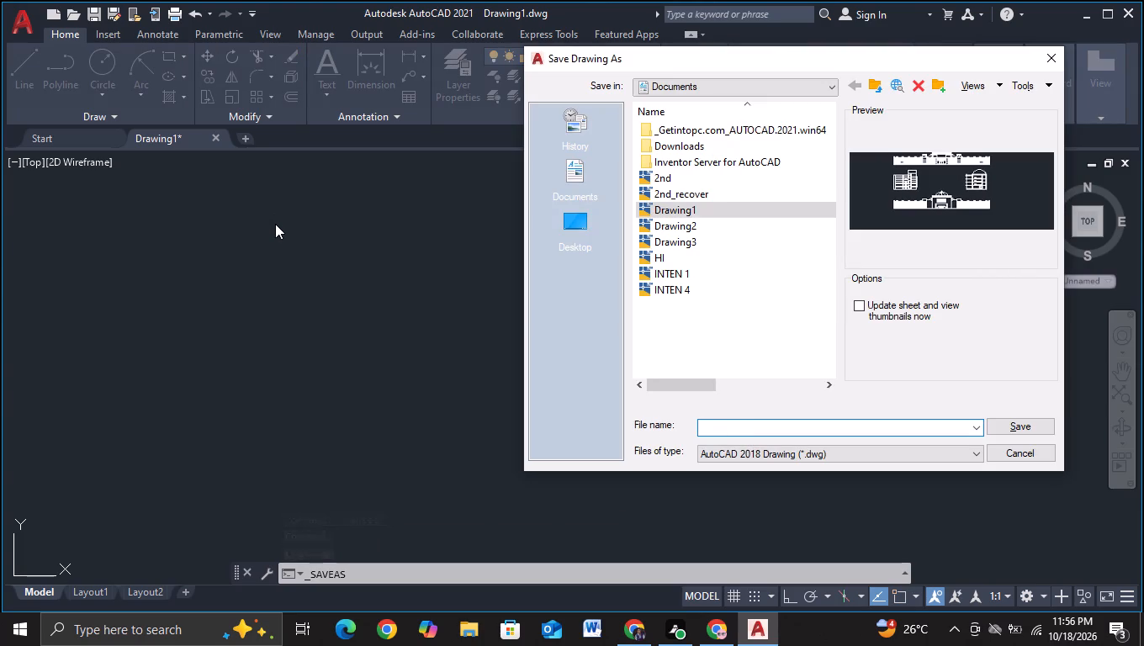
{"action": "type", "text": "INTENT"}
{"action": "key", "text": "space"}
{"action": "key", "text": "5"}
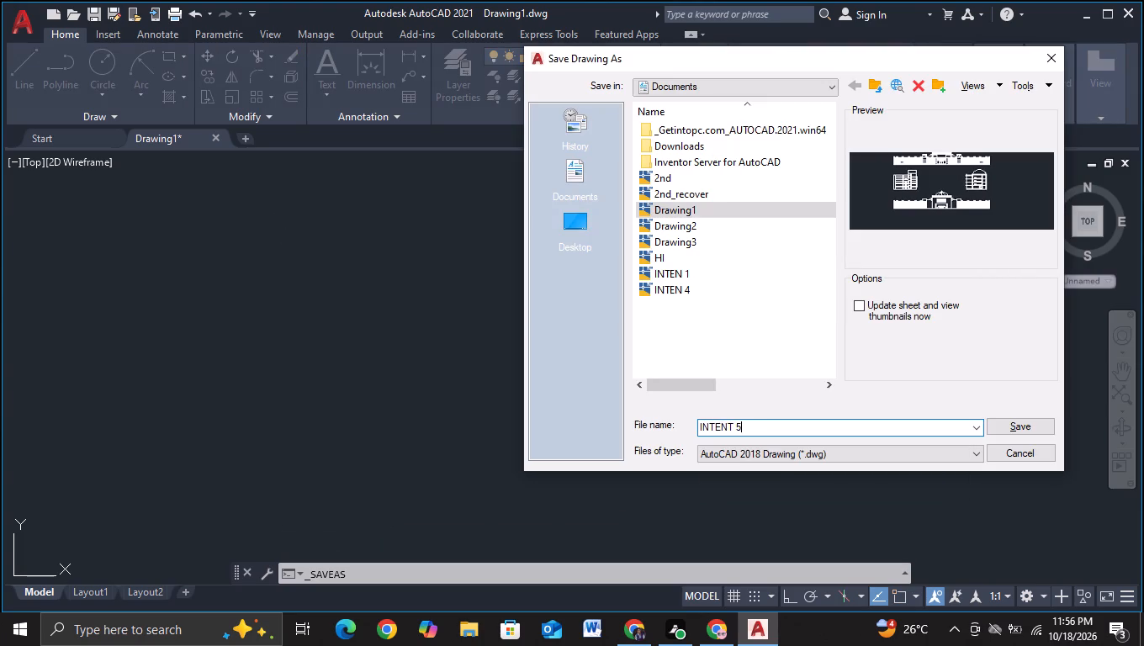
{"action": "key", "text": "Return"}
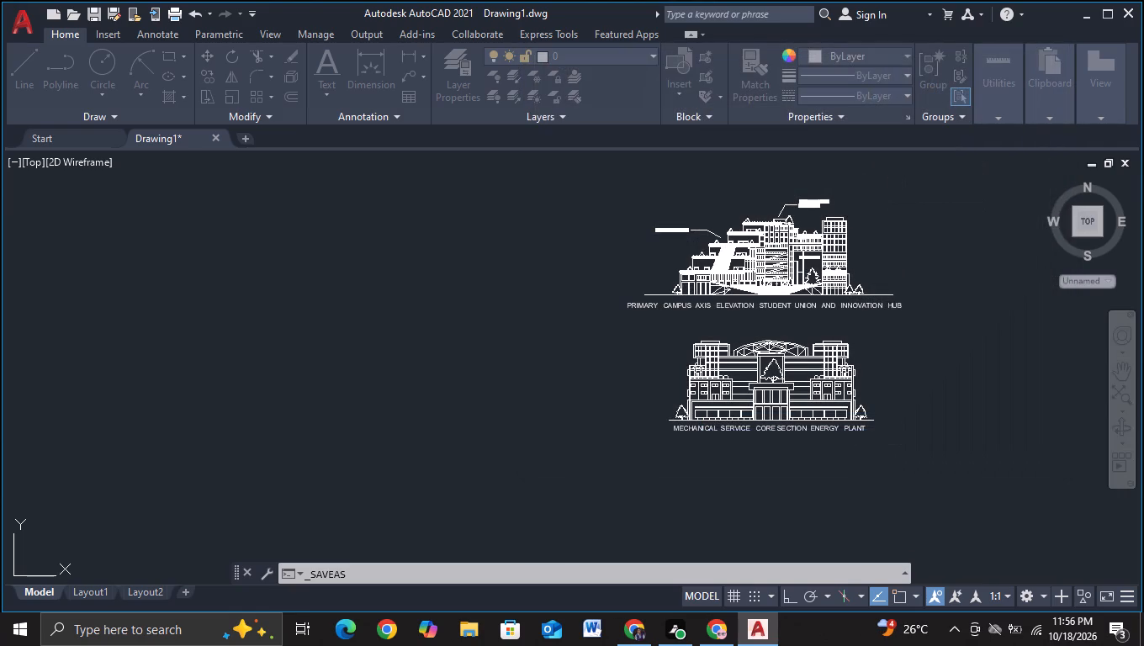